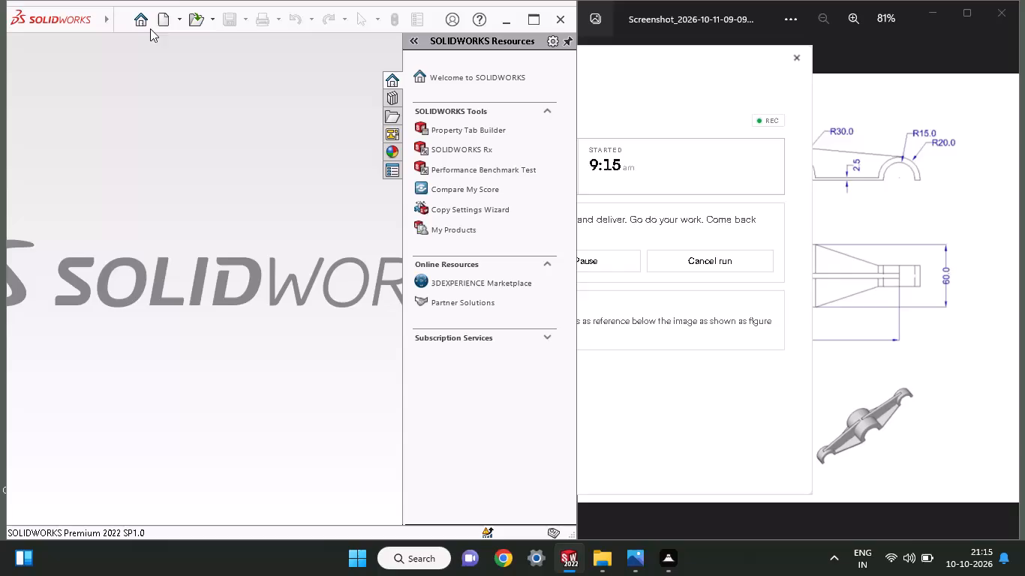
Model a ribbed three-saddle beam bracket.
Create a new part document.
left_click(158, 21)
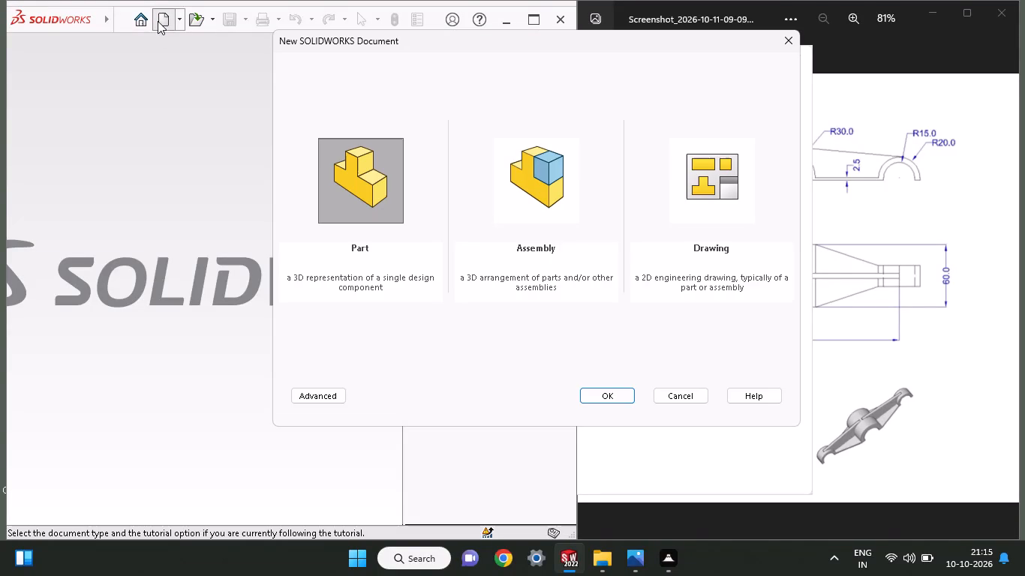
left_click(368, 193)
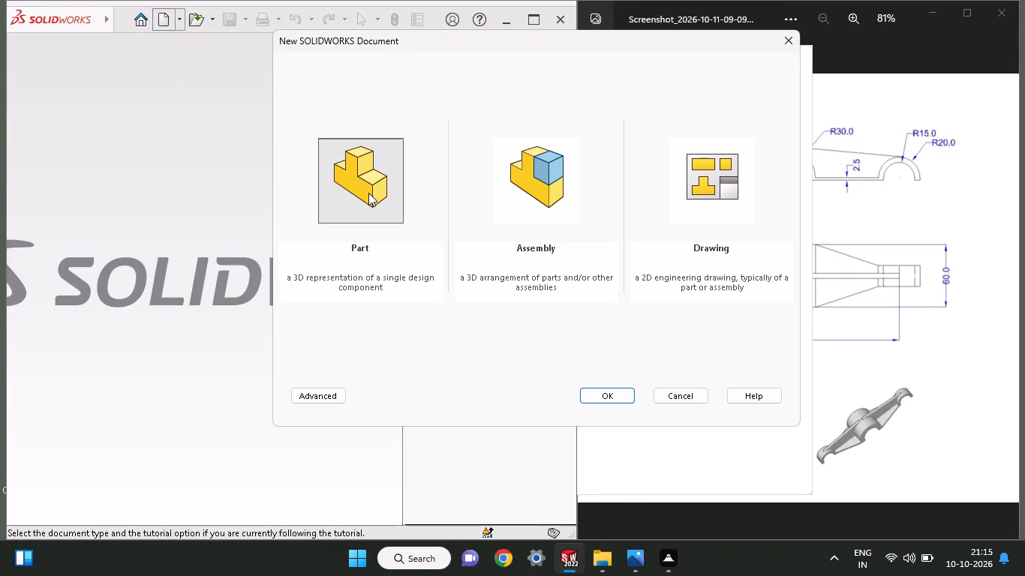
left_click(629, 397)
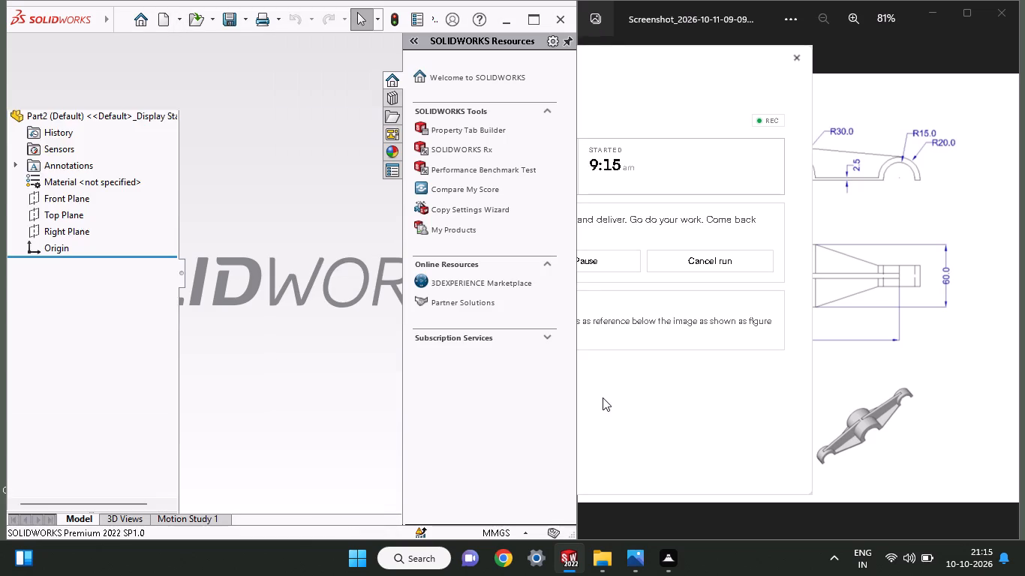
Bring the reference drawing image to the front beside the part window to read its dimensions.
left_click(833, 385)
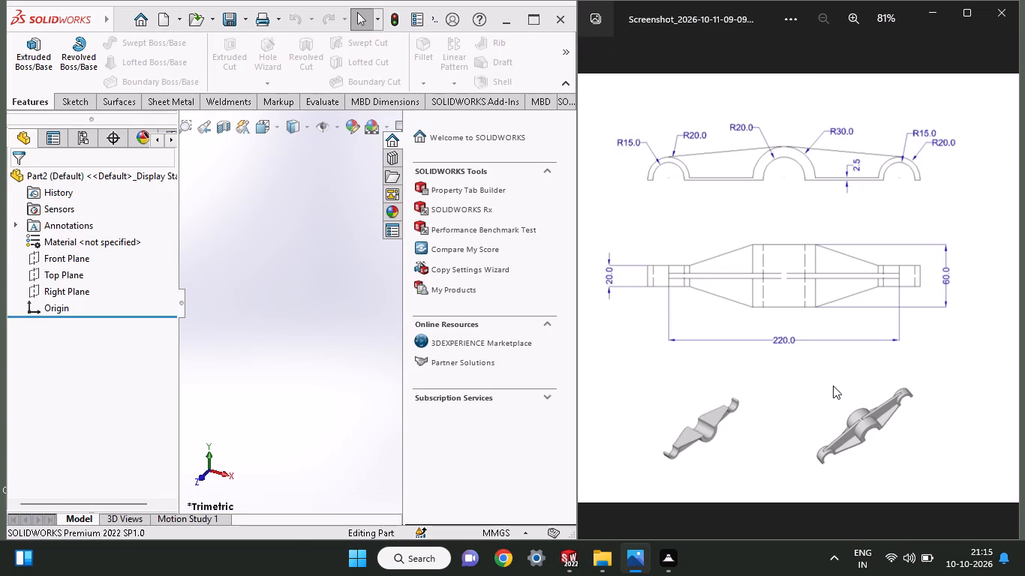
left_click(657, 349)
scroll(179, 271, "down", 1)
Start a sketch on the Front Plane and draw a circle centred on the origin with a radius of about 25 mm.
left_click(59, 276)
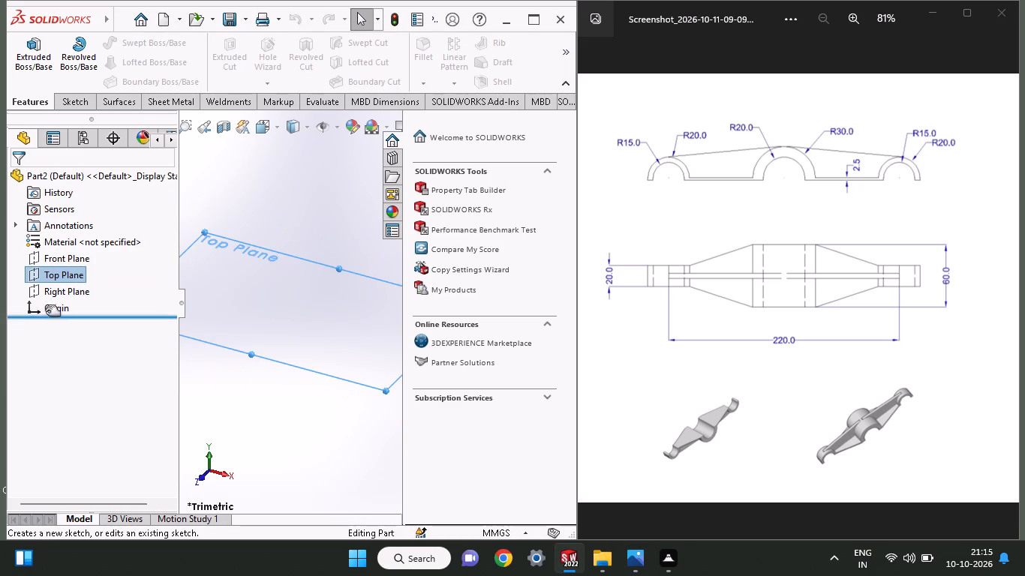
left_click(67, 258)
left_click(87, 234)
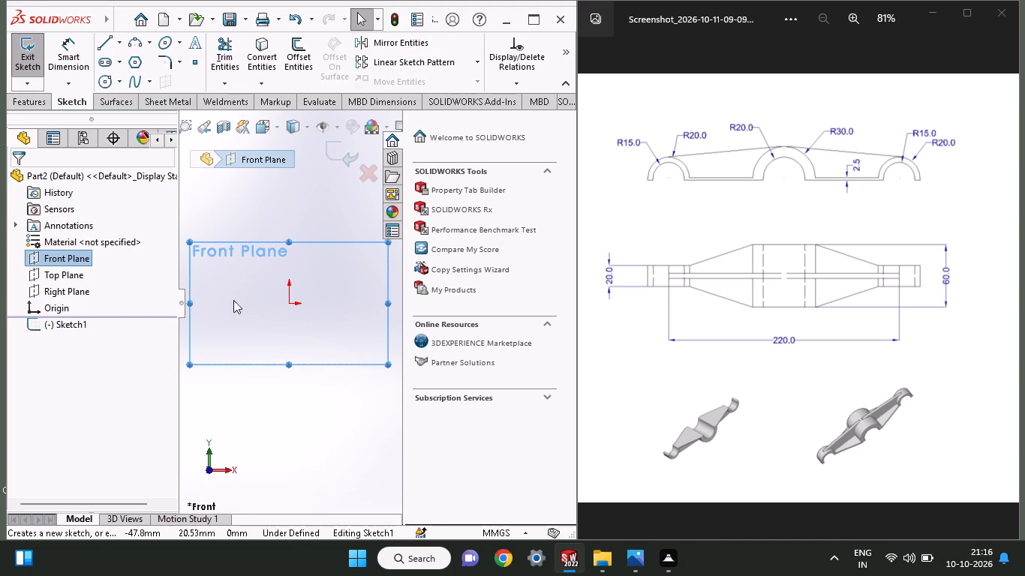
left_click(99, 90)
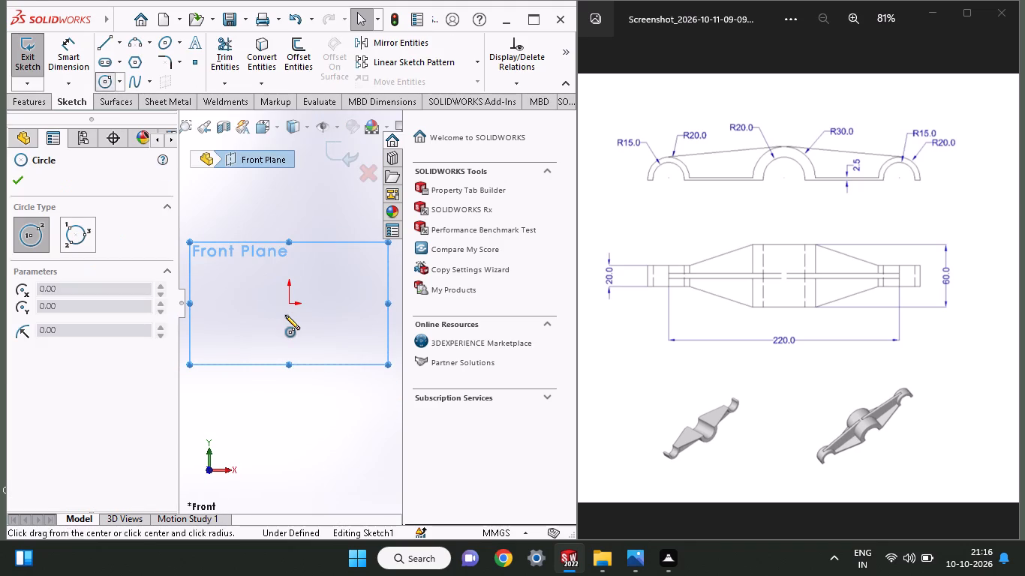
left_click(288, 303)
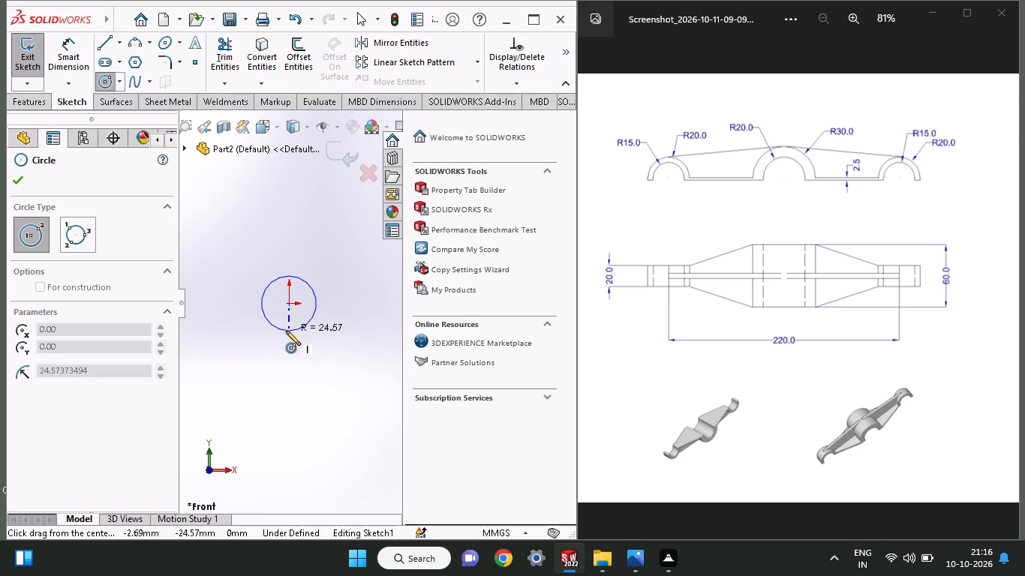
left_click(286, 331)
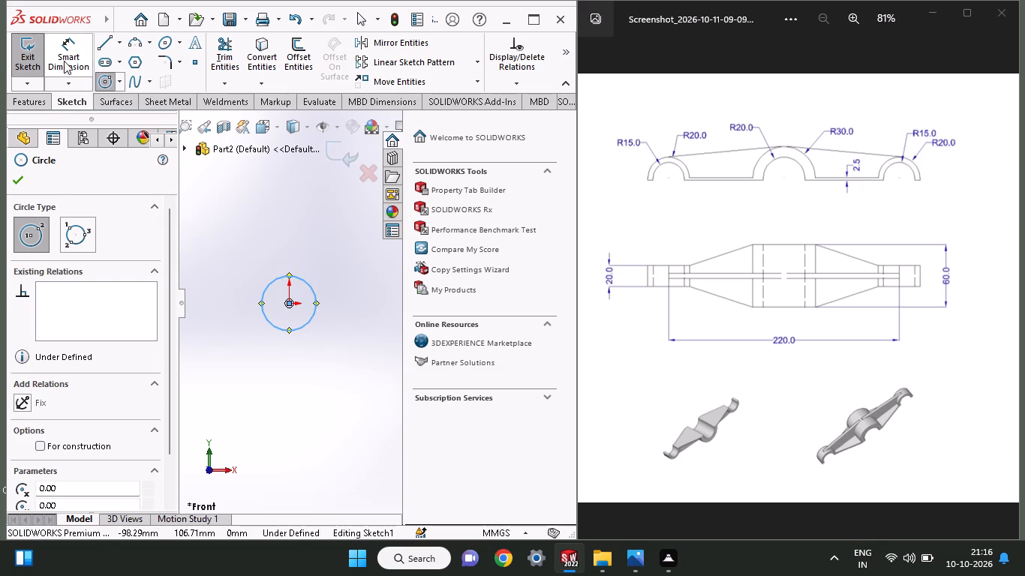
Dimension the circle's diameter to 30 mm.
left_click(64, 61)
left_click(282, 328)
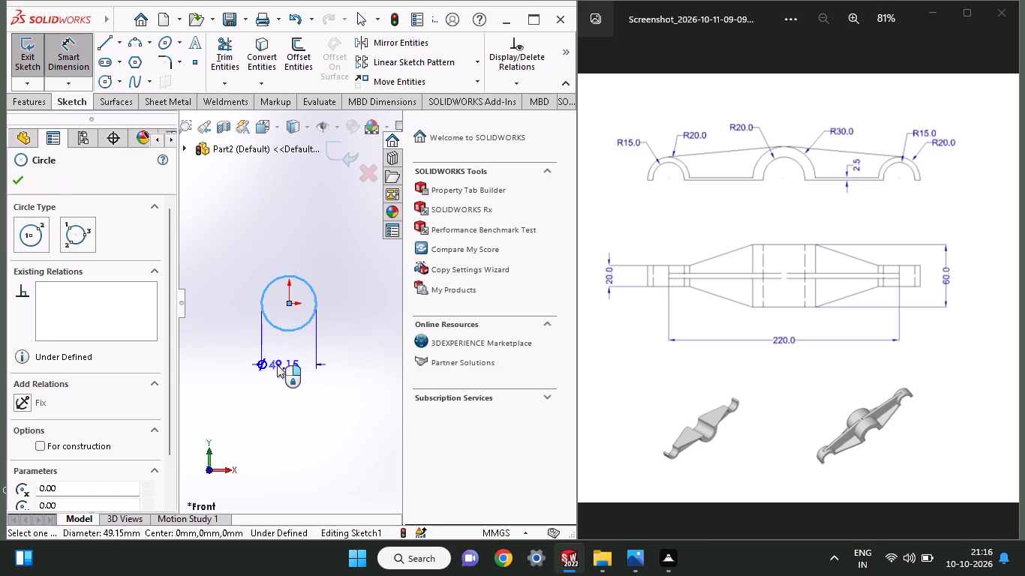
left_click(277, 364)
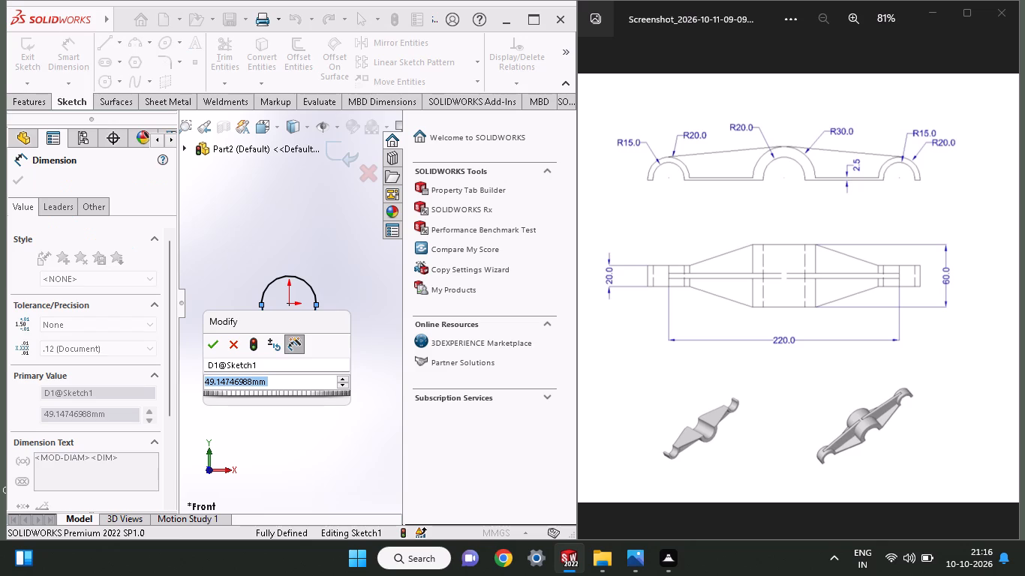
type("30")
key("Return")
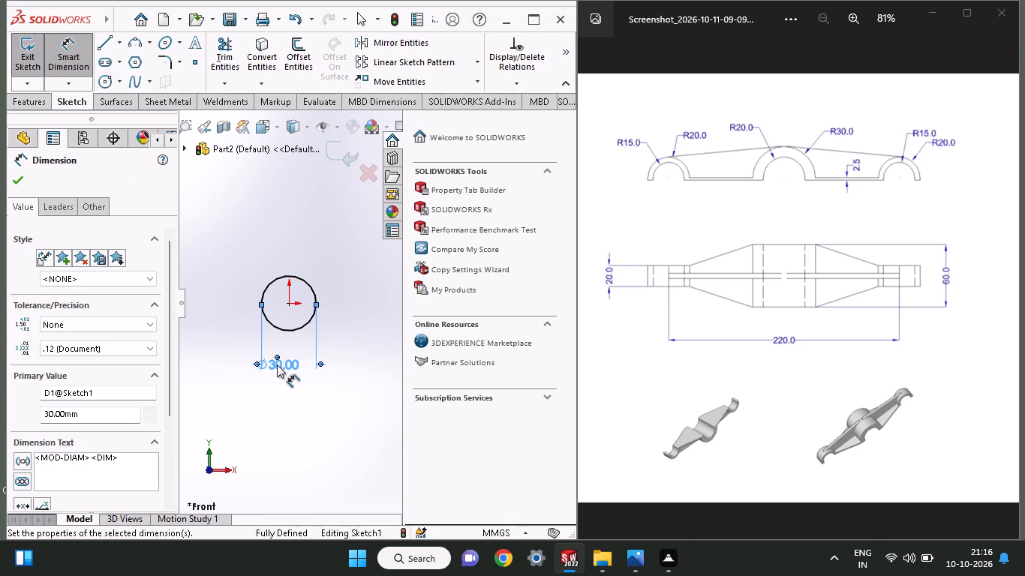
Extrude the circle as a solid boss with a blind depth of 60 mm from the sketch plane.
left_click(32, 103)
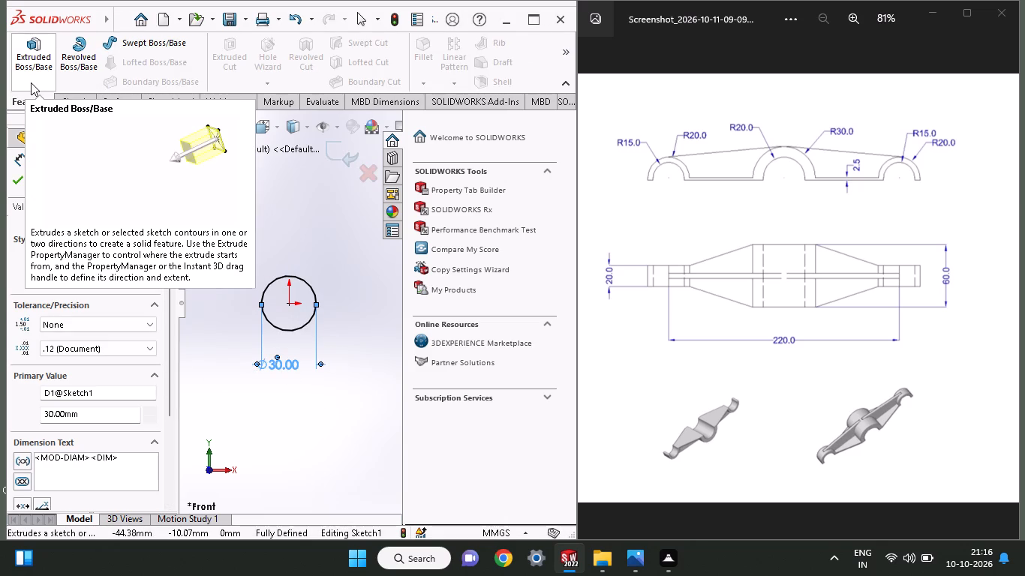
left_click(31, 82)
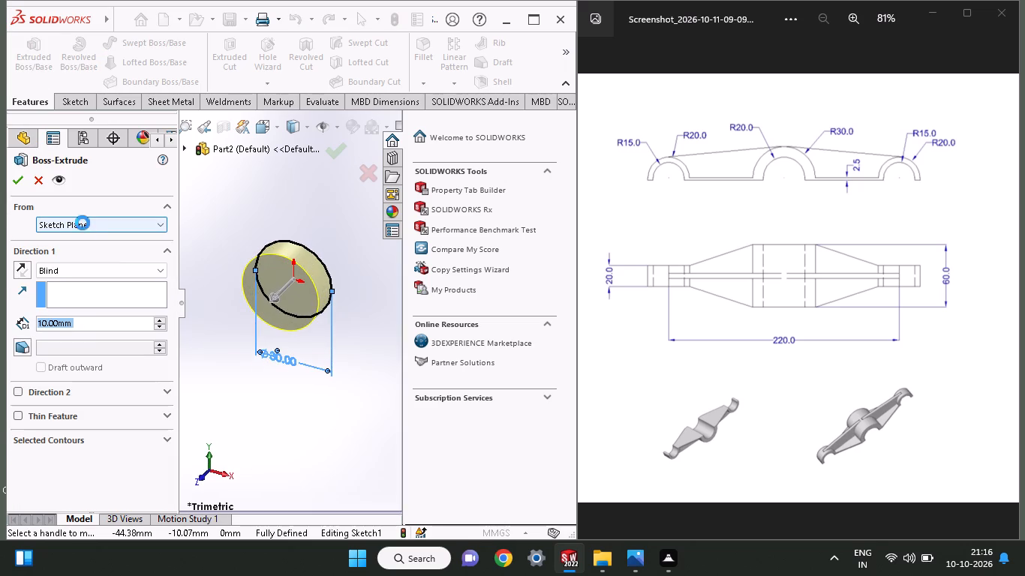
type("60")
key("Return")
scroll(32, 260, "up", 1)
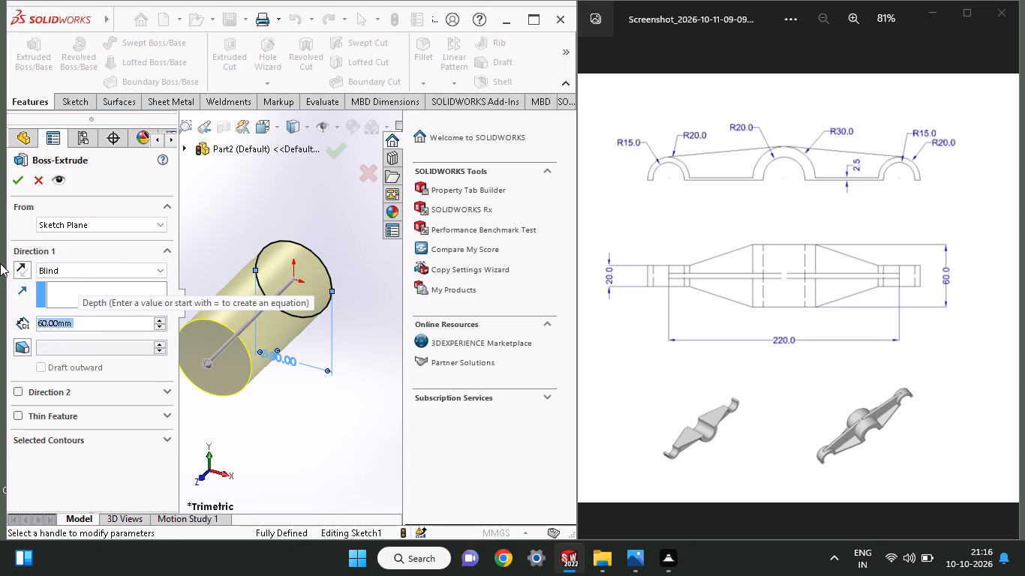
left_click(22, 180)
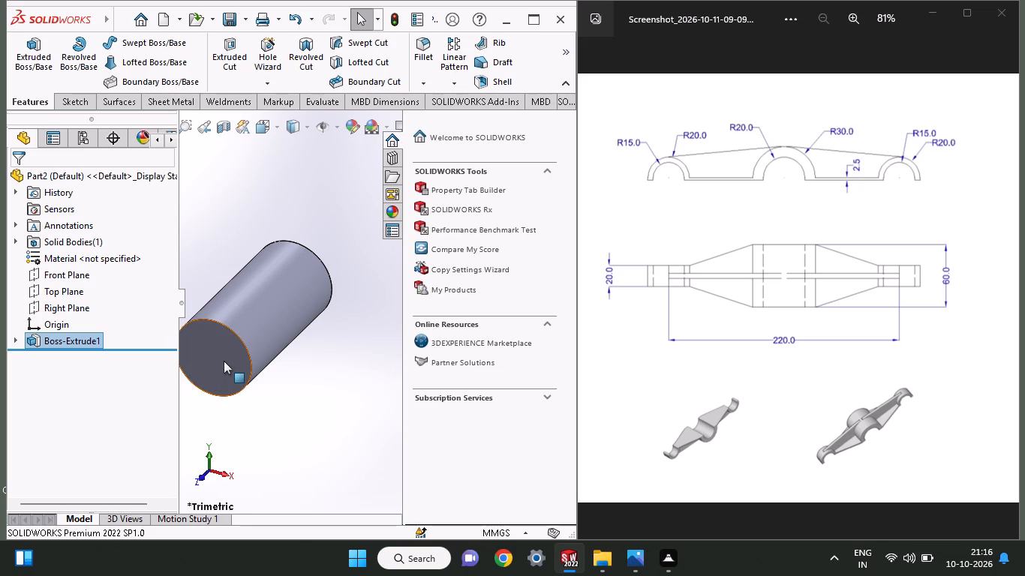
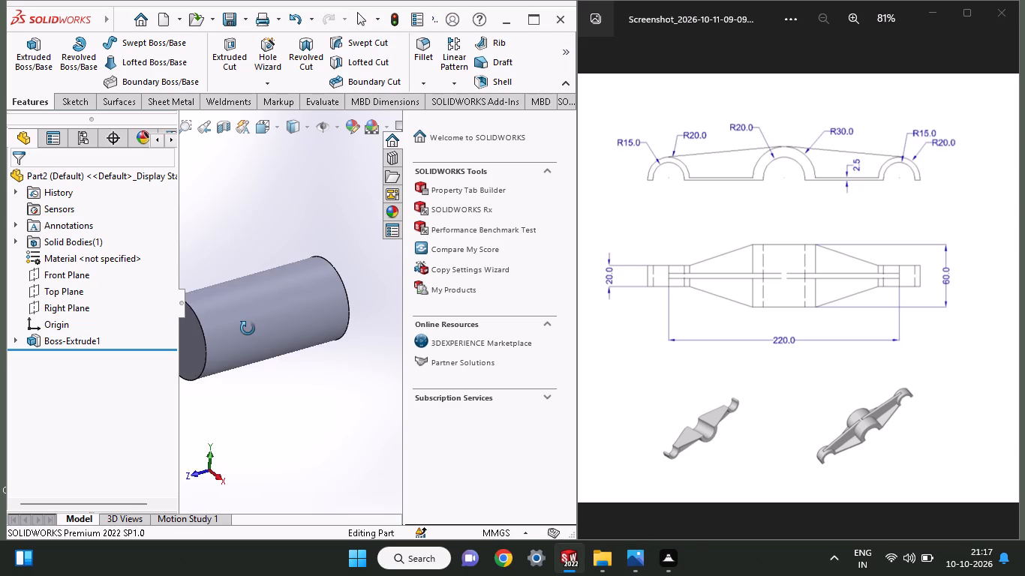
Undo the 60 mm boss extrusion of the circle.
middle_click_drag(248, 328, 311, 349)
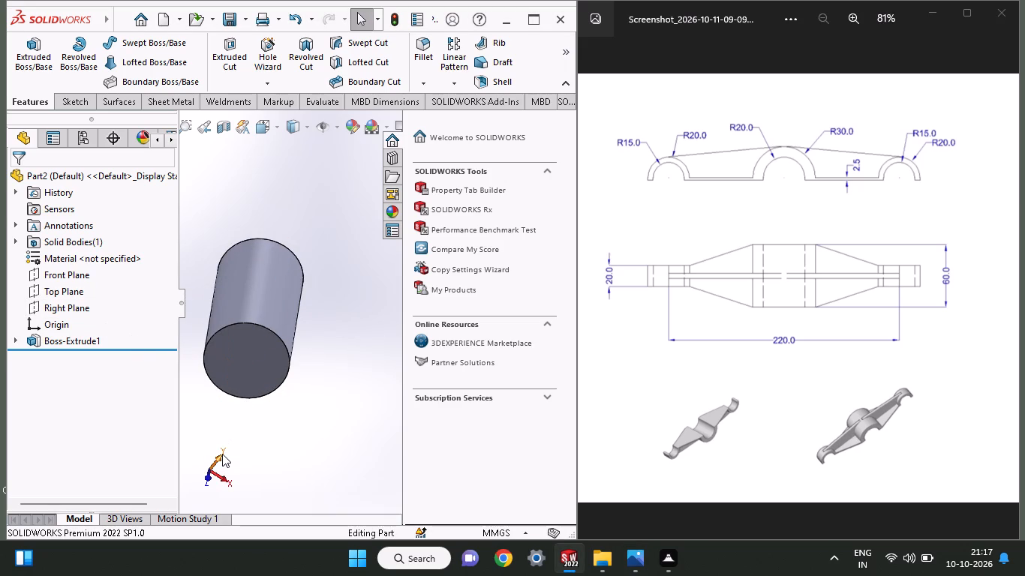
key("ctrl+z")
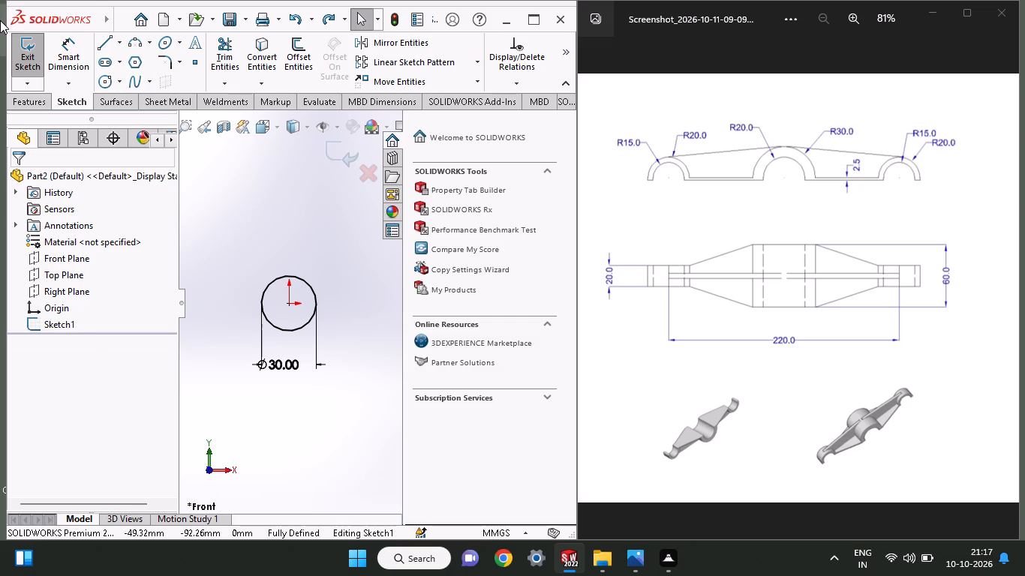
Extrude the 30 mm circle as a solid boss with a blind depth of 10 mm from the sketch plane.
left_click(41, 98)
left_click(39, 74)
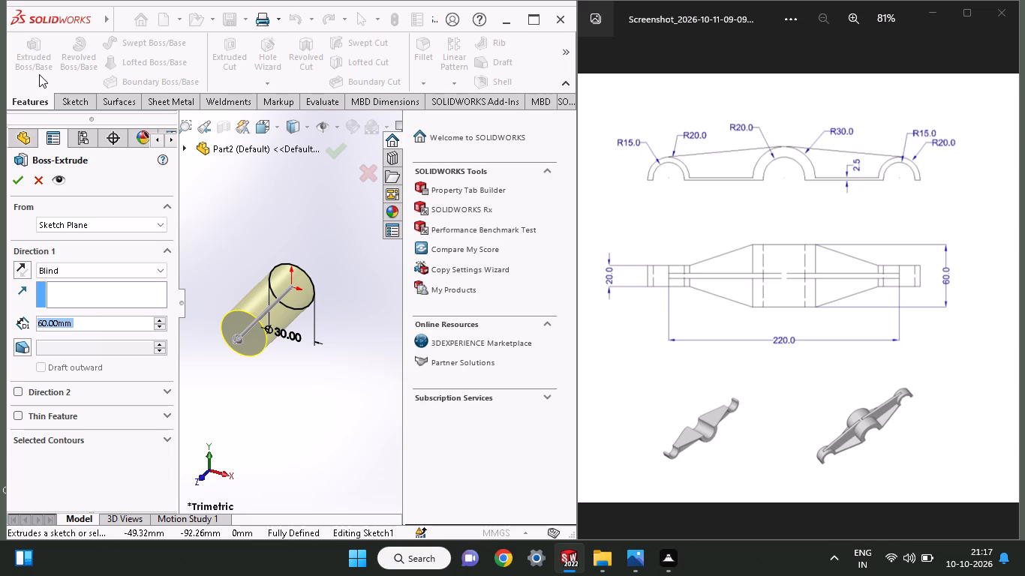
type("10")
key("Return")
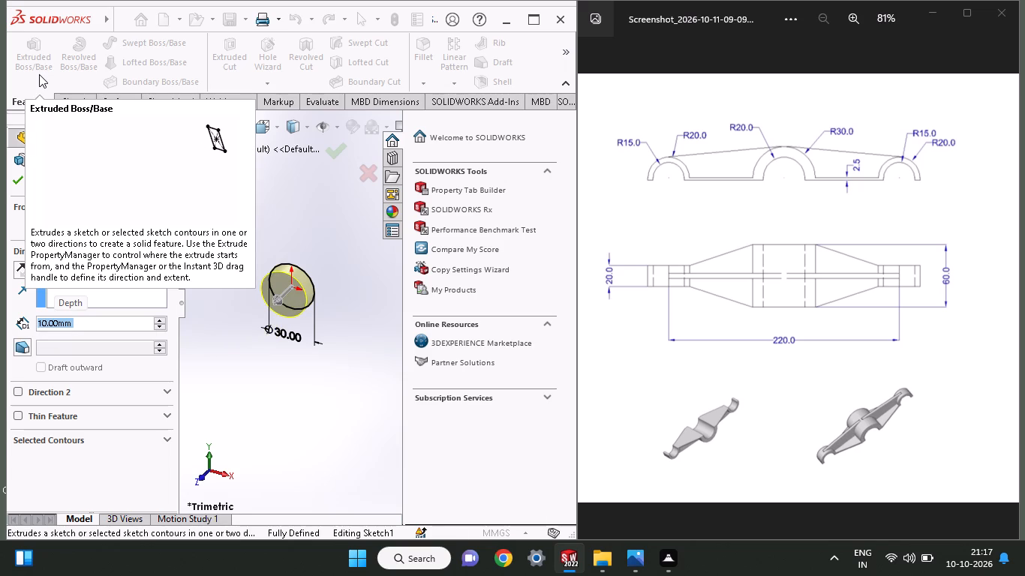
left_click(22, 178)
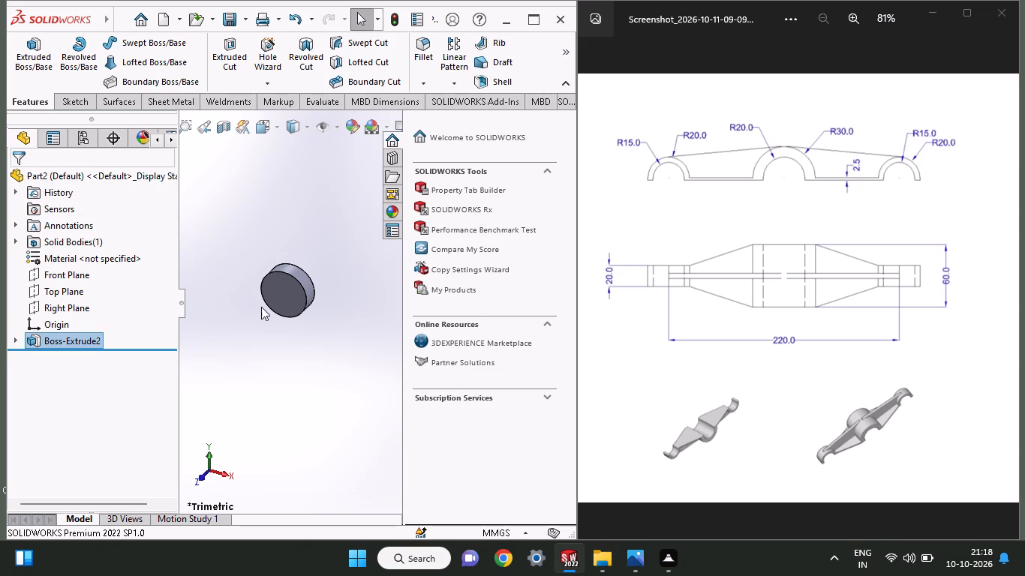
Start a sketch on the disc's front face and draw a circle of 15 mm radius centred on the origin, matching the face's edge.
left_click(289, 295)
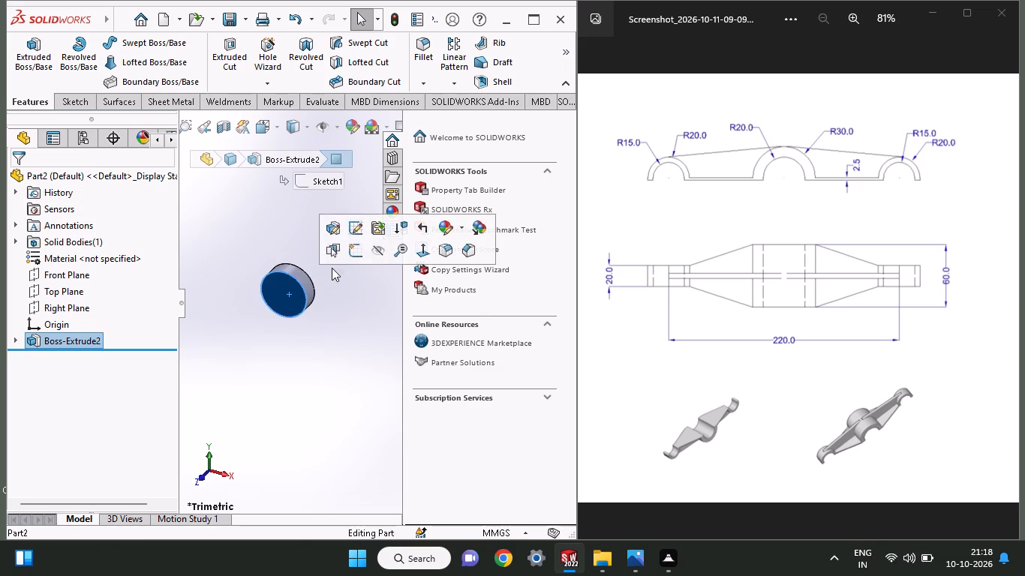
left_click(356, 259)
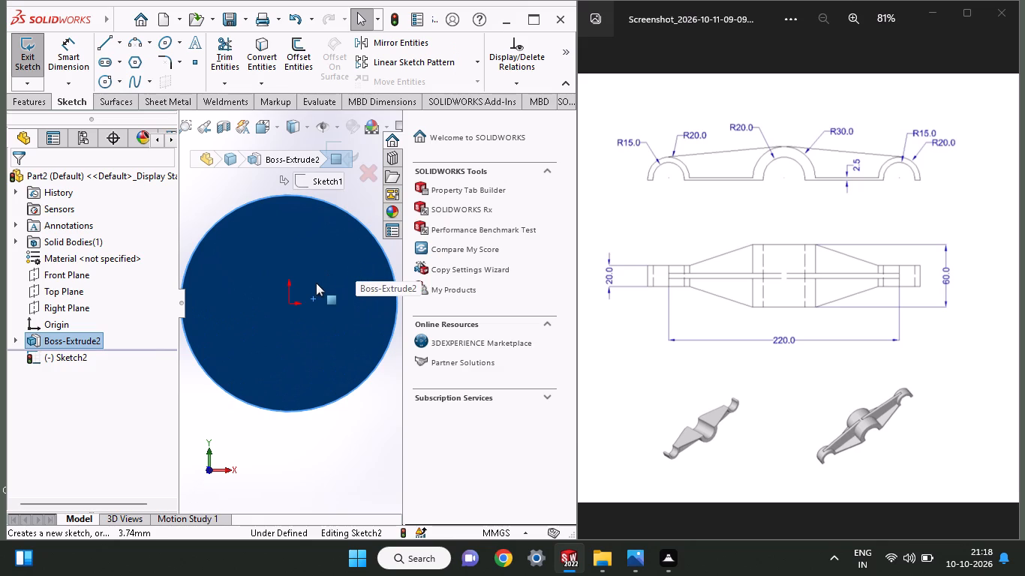
scroll(316, 283, "up", 2, "ctrl")
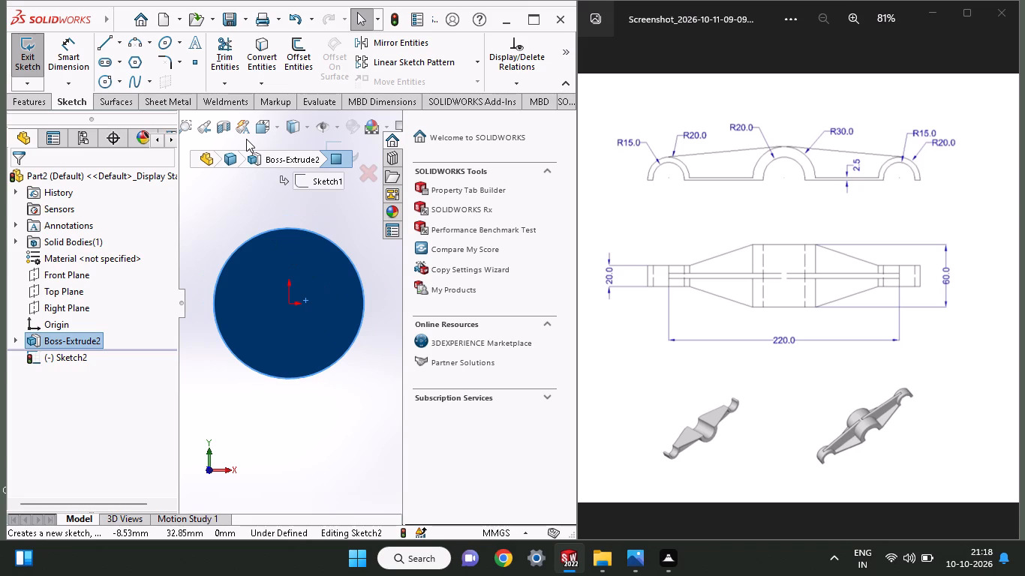
left_click(110, 89)
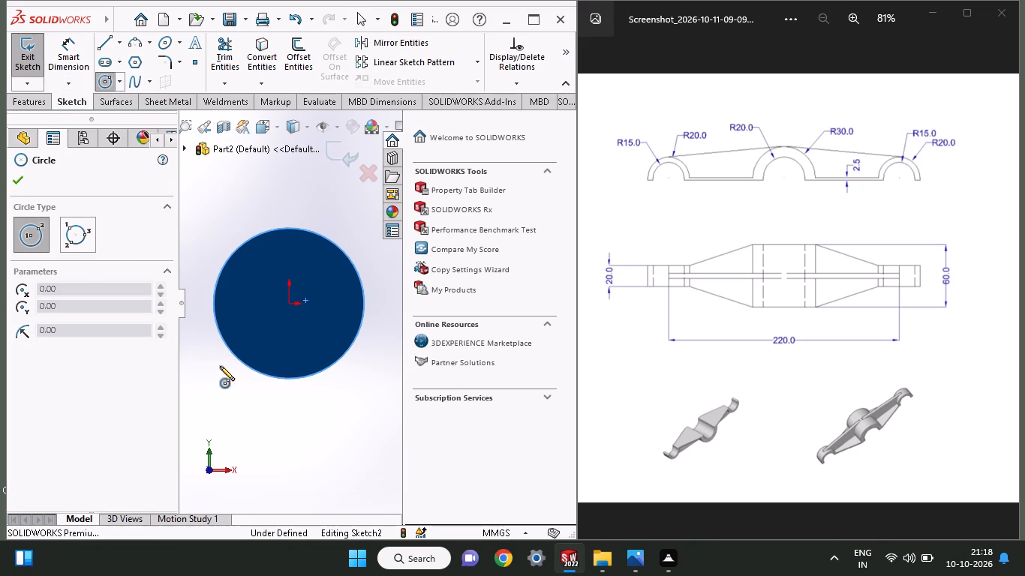
left_click(286, 304)
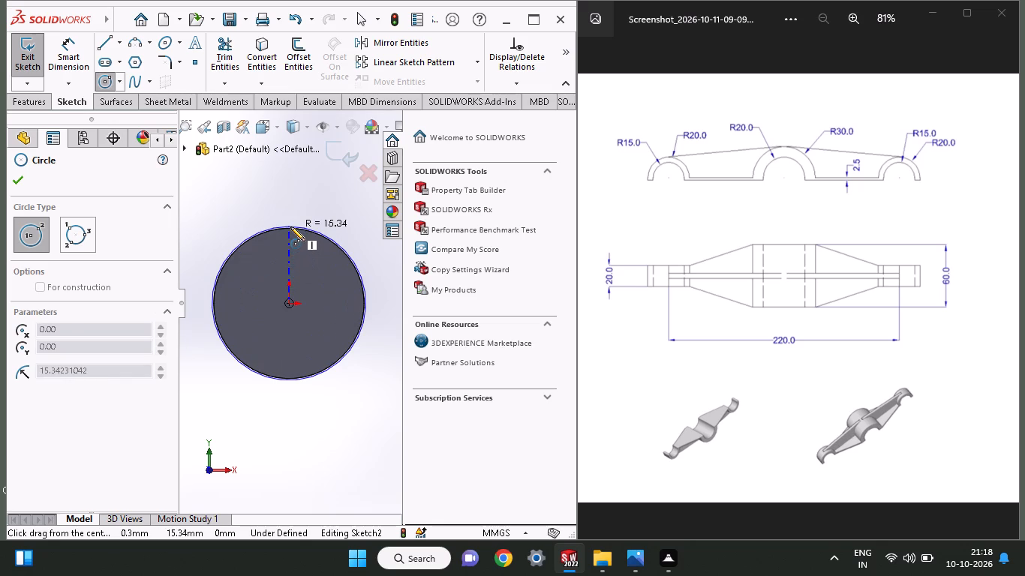
left_click(295, 231)
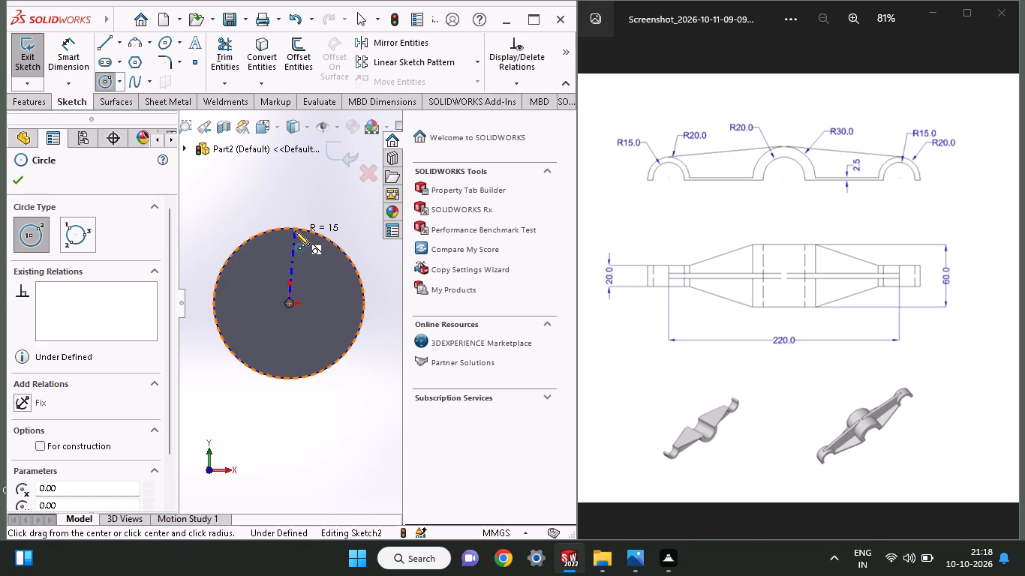
Extrude the new circle as a merged boss with a blind depth of 10 mm from the sketch plane.
left_click(49, 102)
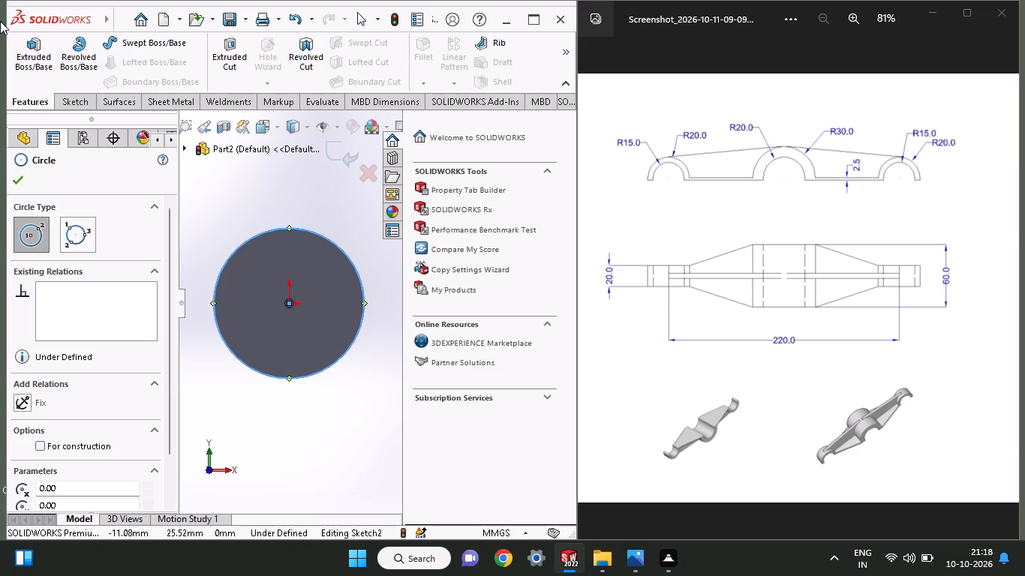
left_click(24, 55)
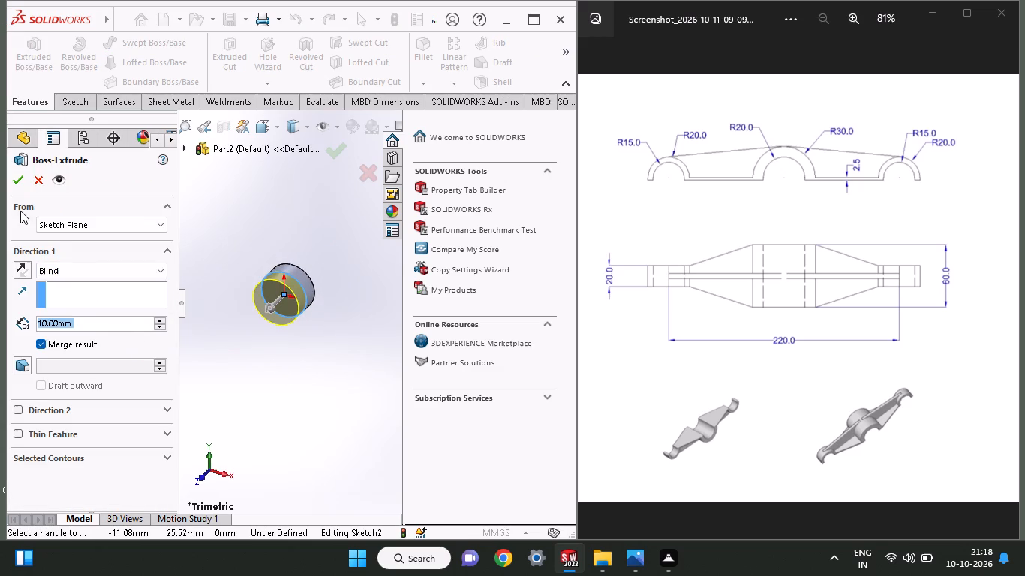
left_click(17, 170)
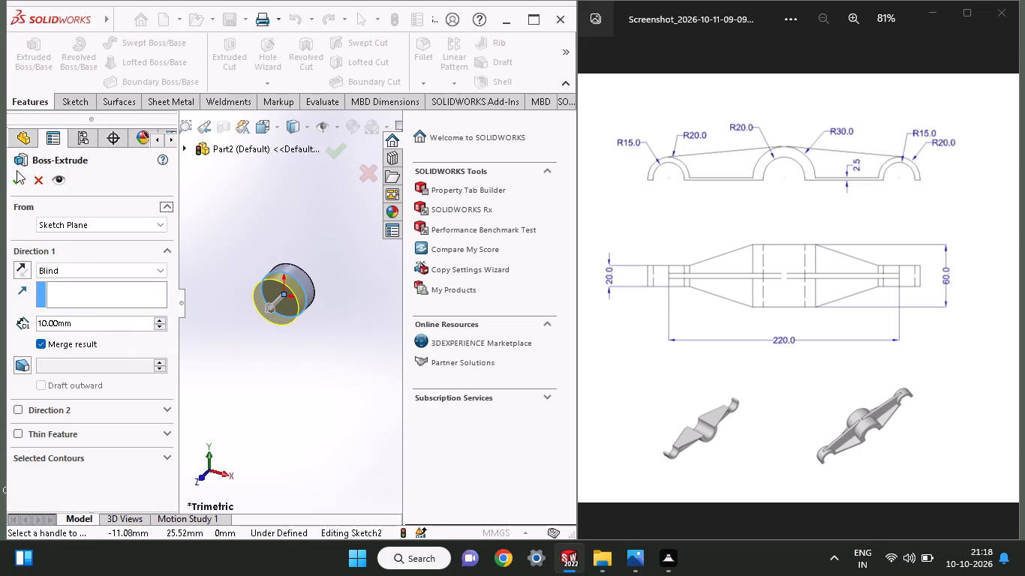
left_click(17, 178)
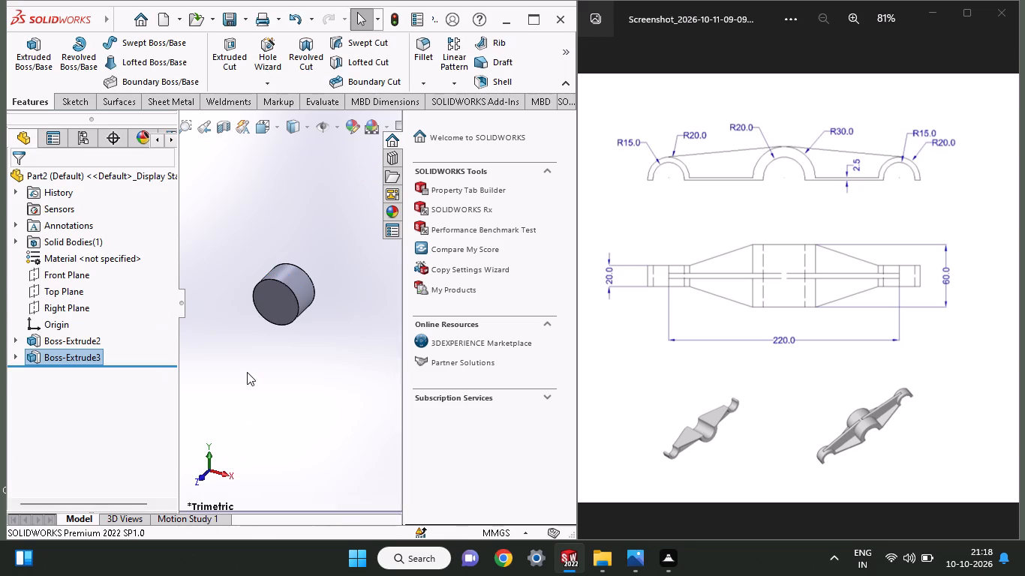
Start a sketch on the cylinder's new front face and draw an origin-centred circle with a radius of about 15 mm.
middle_click_drag(247, 372, 257, 358)
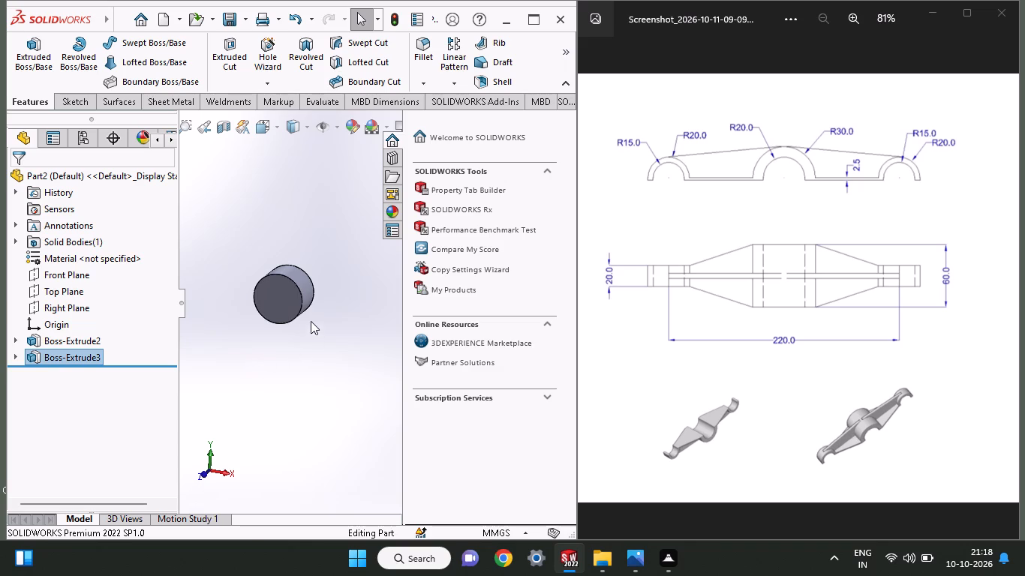
left_click(282, 312)
left_click(349, 273)
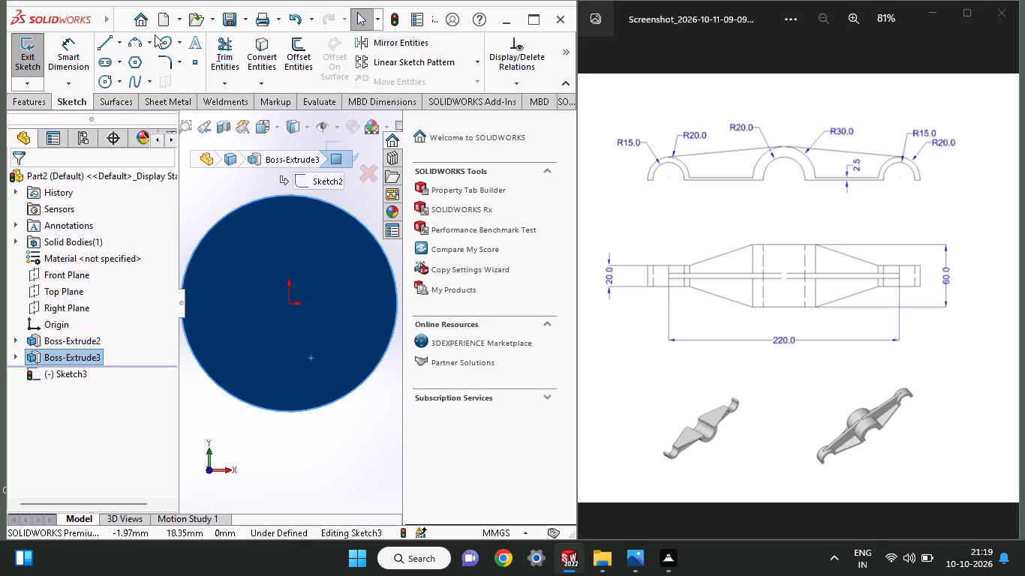
left_click(102, 88)
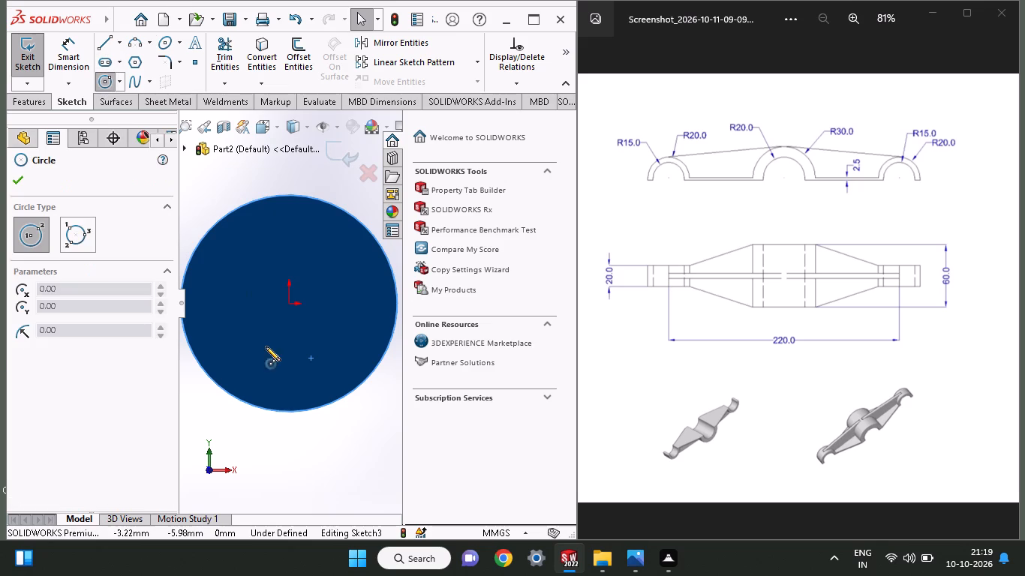
left_click(287, 299)
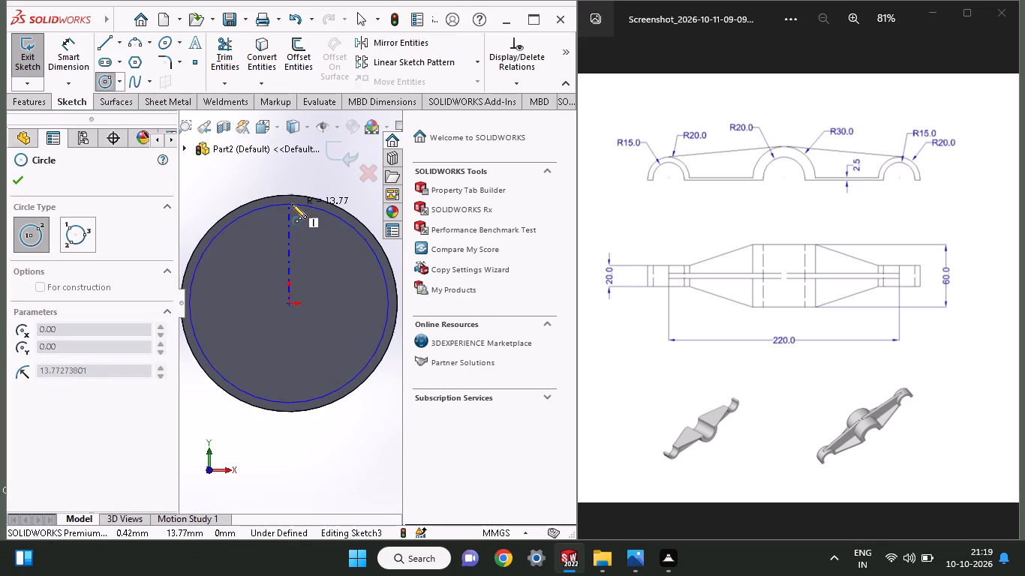
left_click(290, 195)
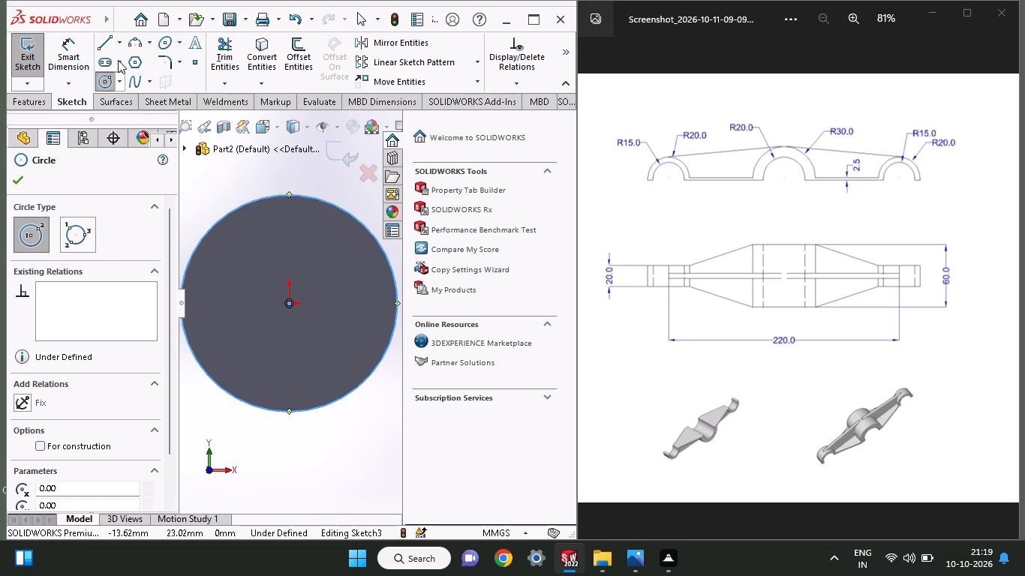
Dimension the new circle's diameter to 30 mm.
left_click(80, 67)
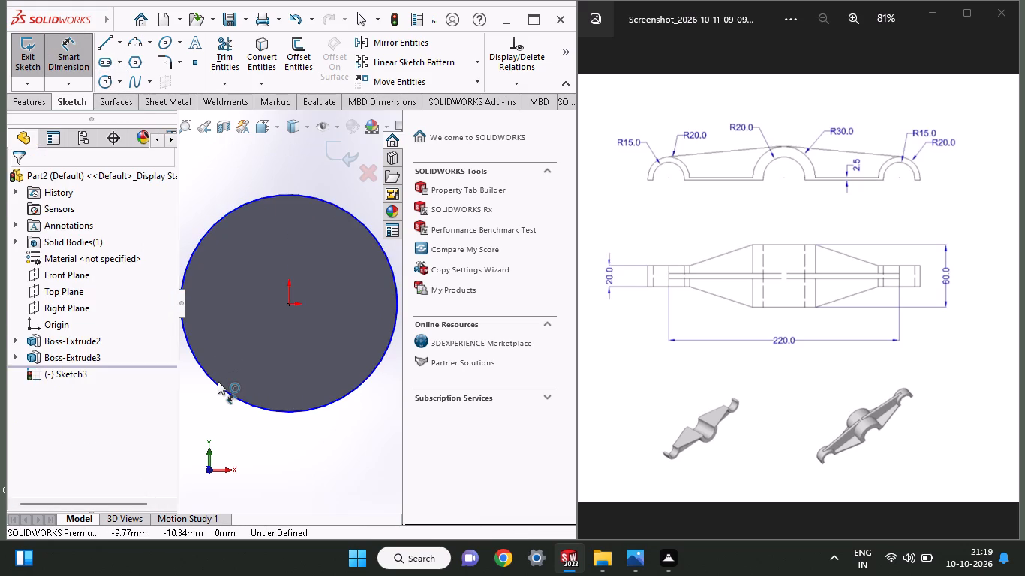
left_click(218, 381)
left_click(230, 421)
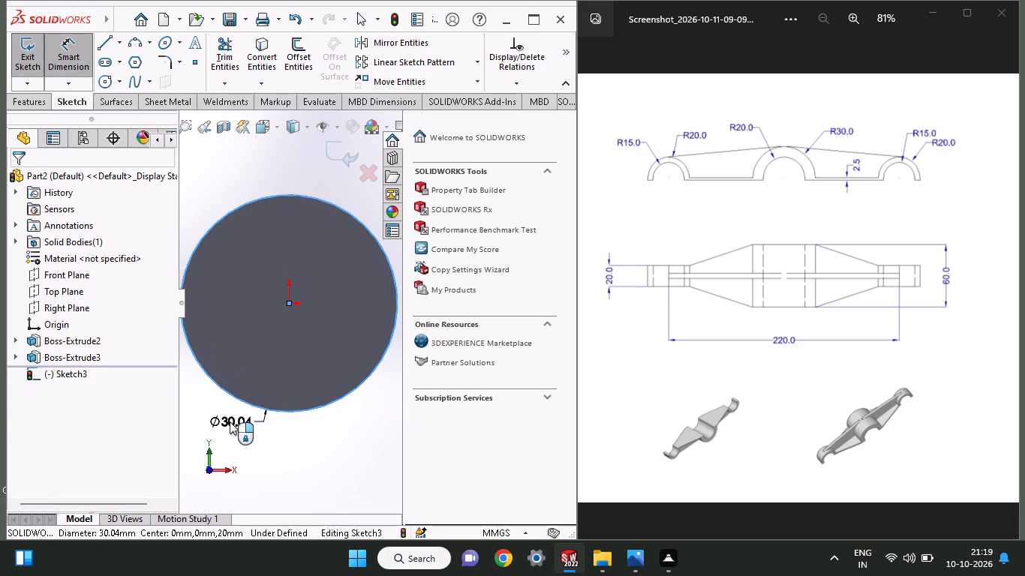
type("30")
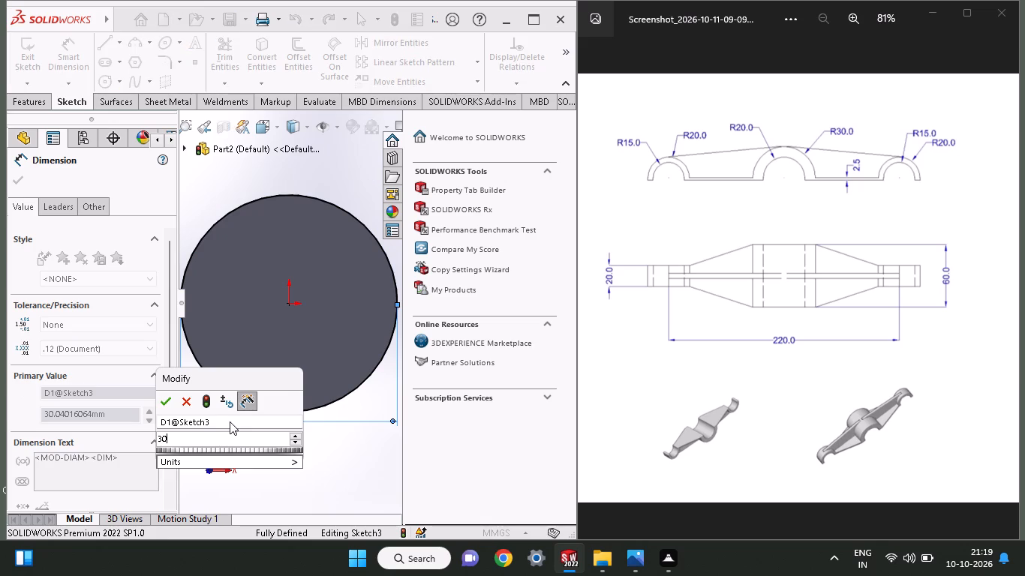
key("Return")
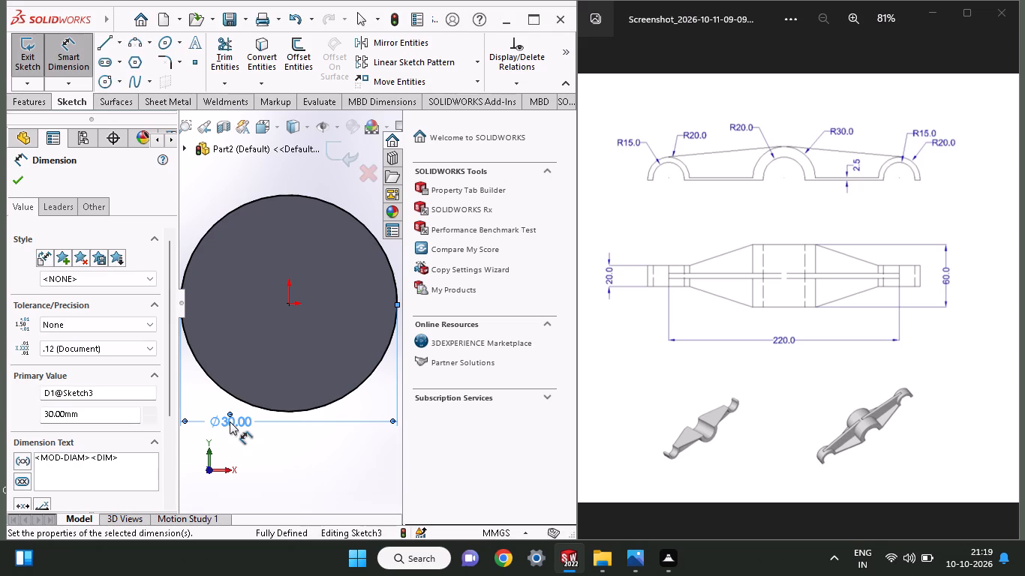
Extrude the dimensioned circle as a third merged boss section with a blind depth of 10 mm.
left_click(19, 101)
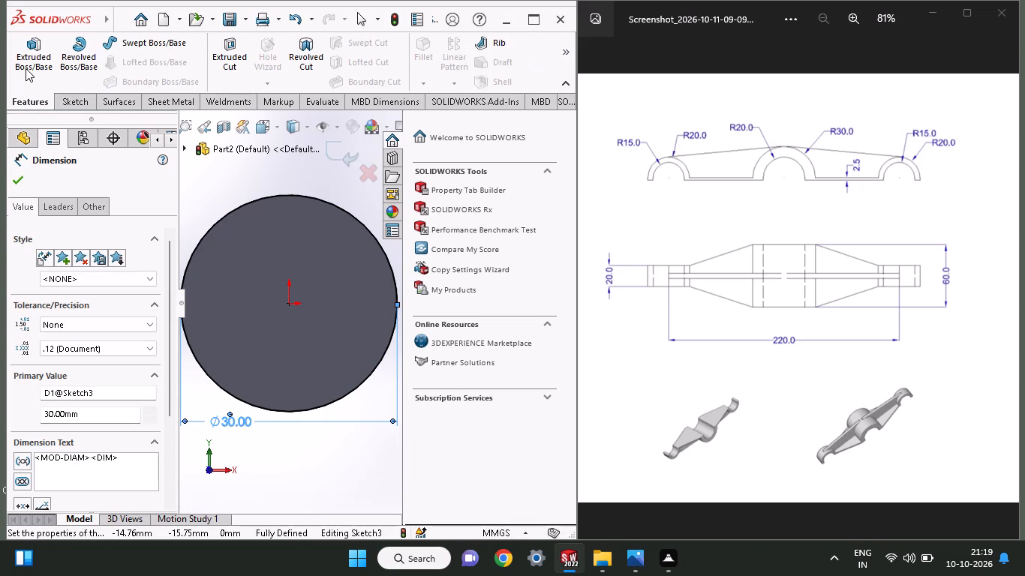
left_click(26, 68)
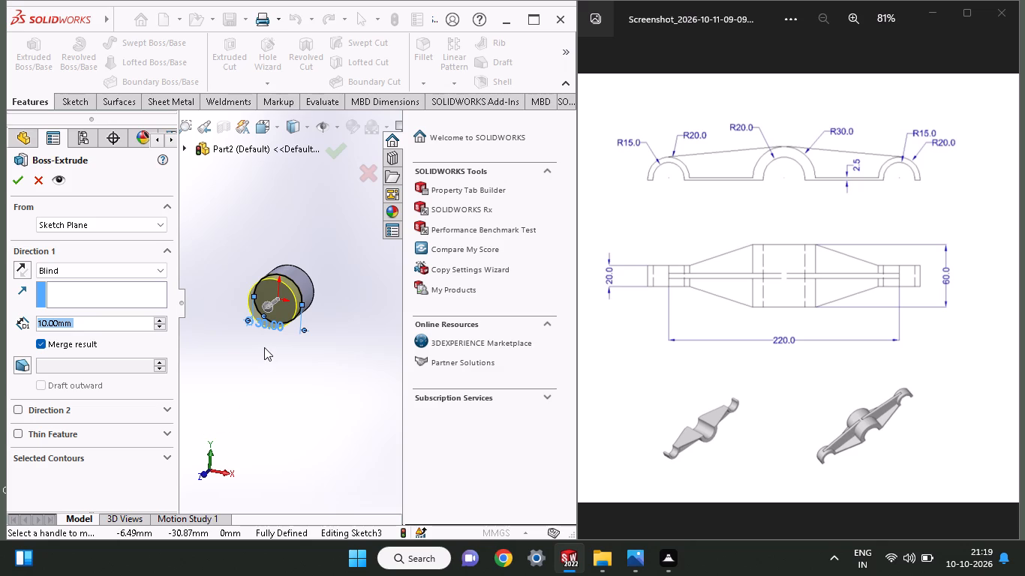
left_click(9, 178)
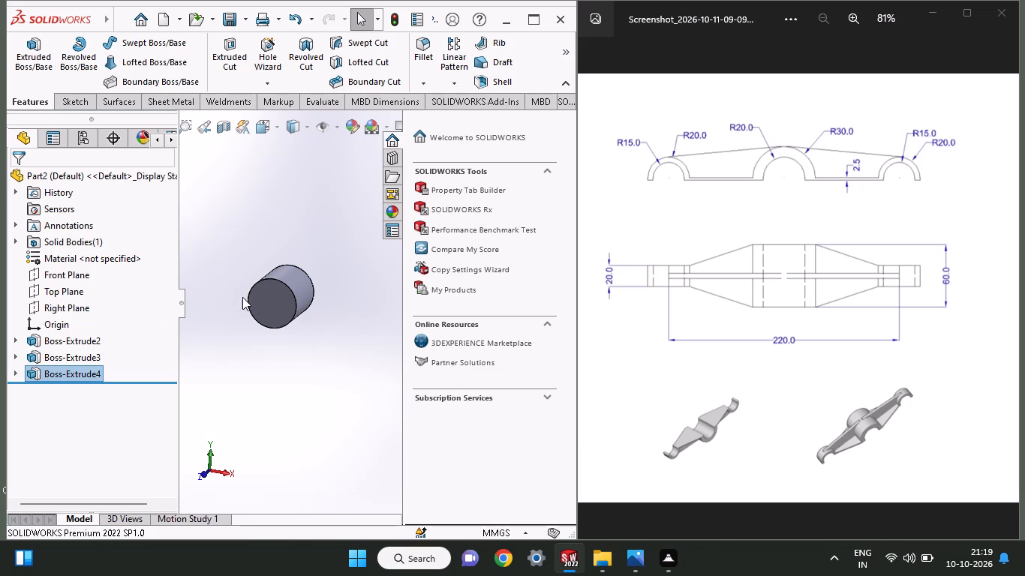
Start a sketch on the third section's front face and draw an origin-centred circle of about 15 mm radius along its edge.
left_click(266, 316)
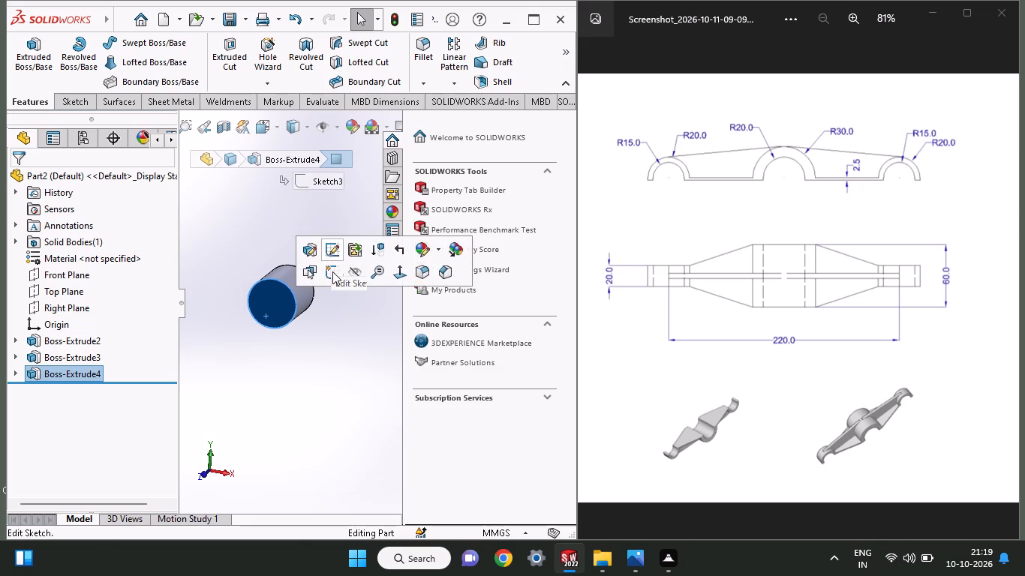
left_click(332, 271)
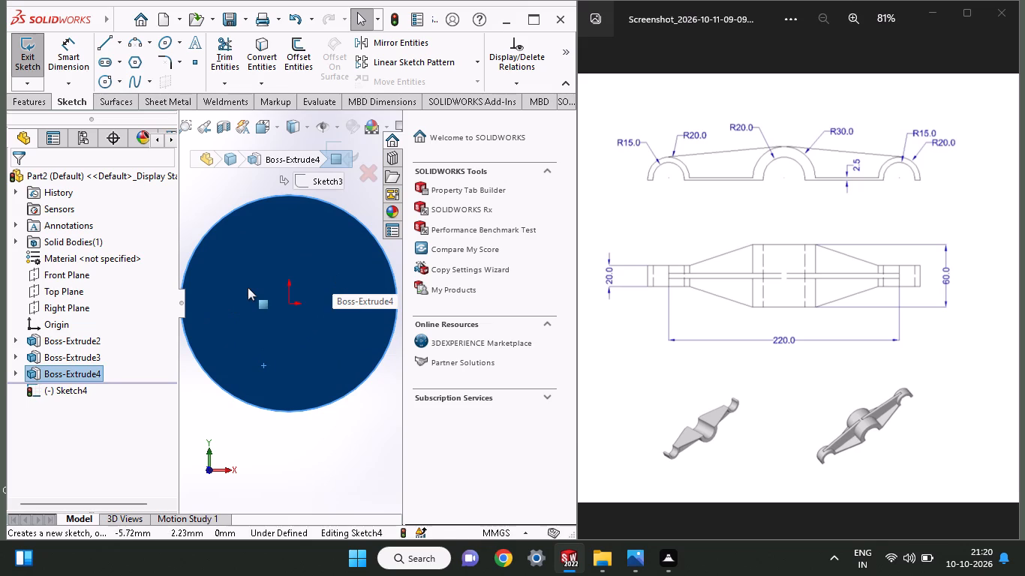
left_click(107, 82)
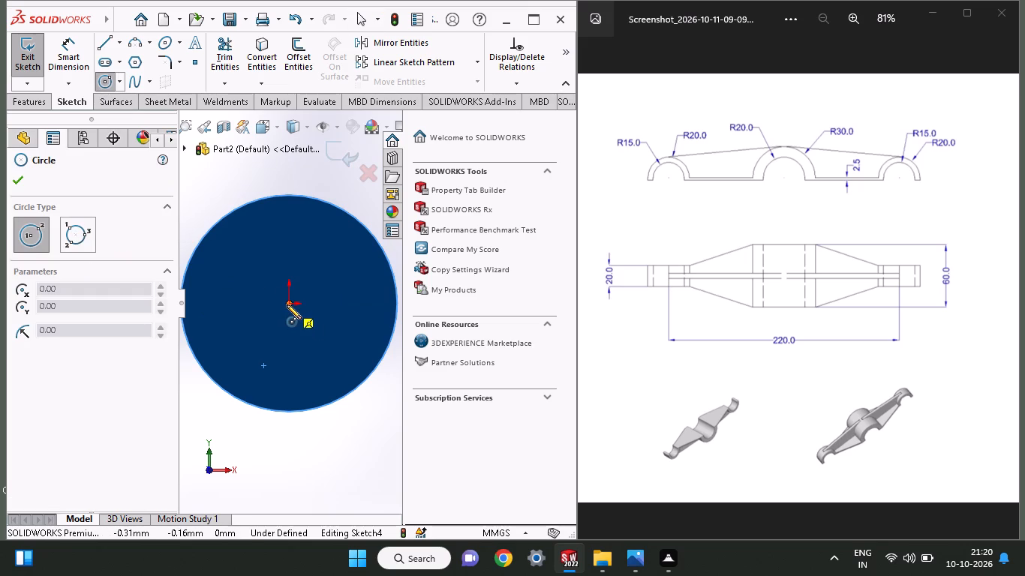
left_click(287, 304)
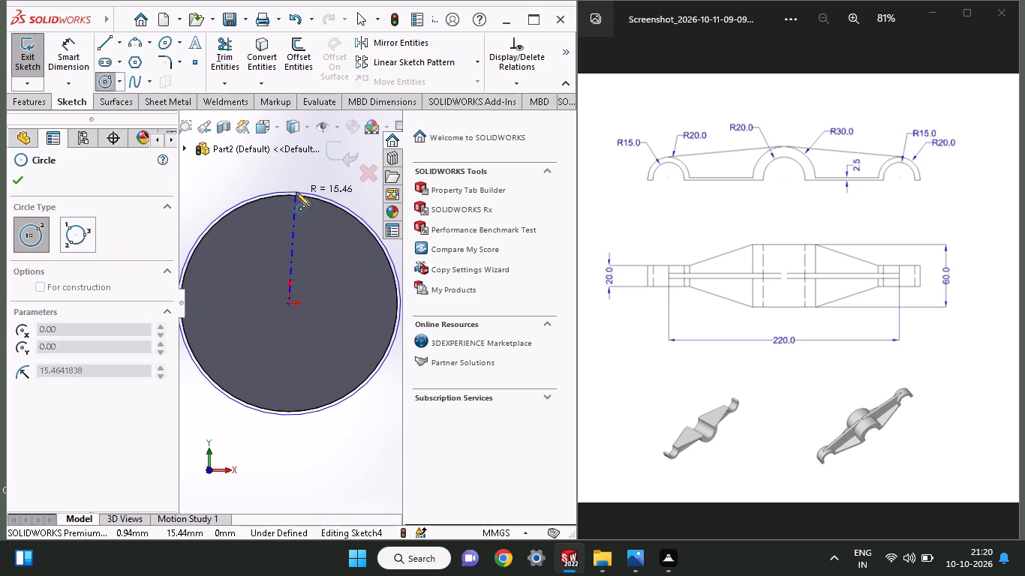
left_click(294, 193)
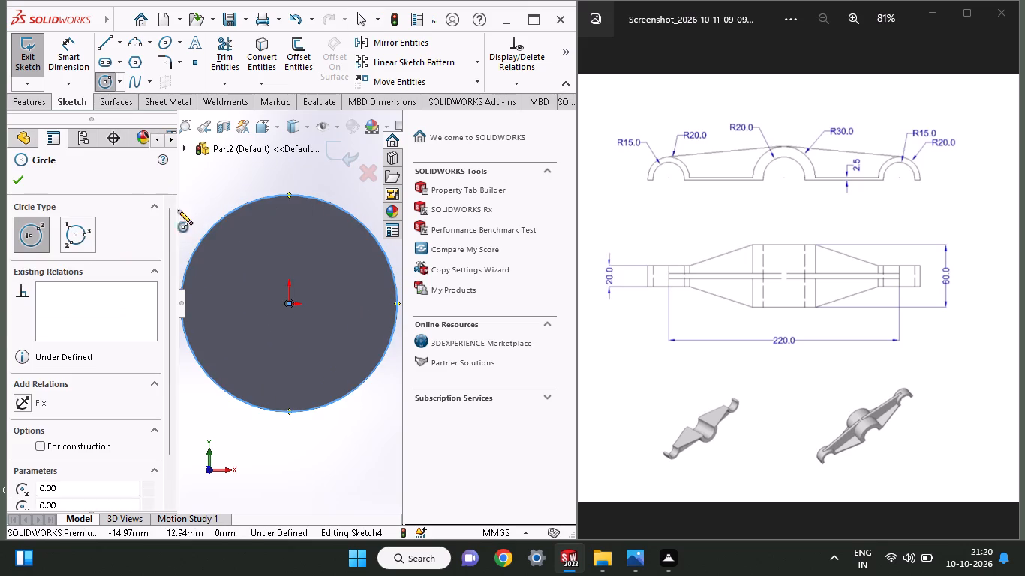
Extrude the sketched circle as a fourth merged boss section with a blind depth of 10 mm.
left_click(40, 100)
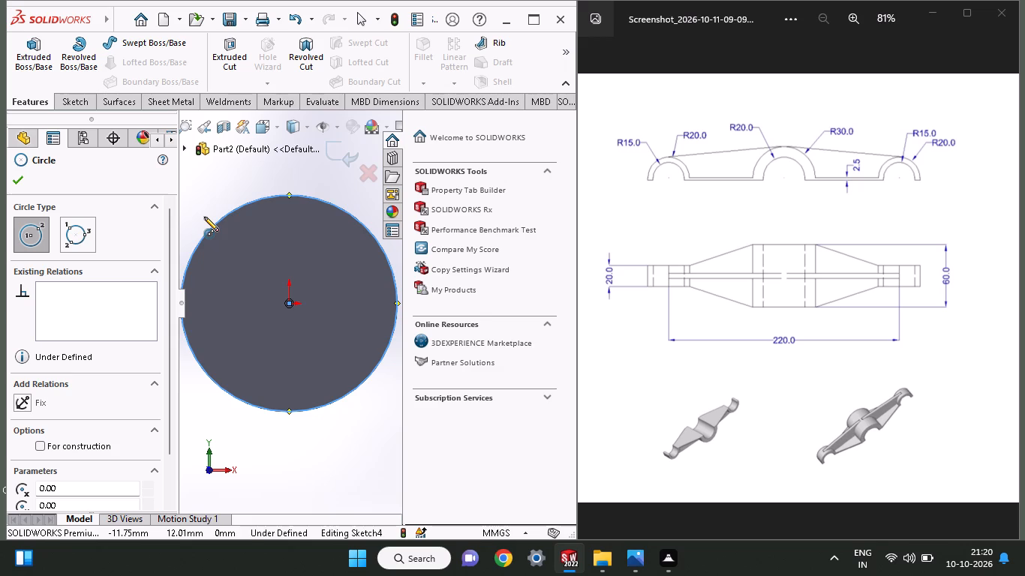
left_click(32, 100)
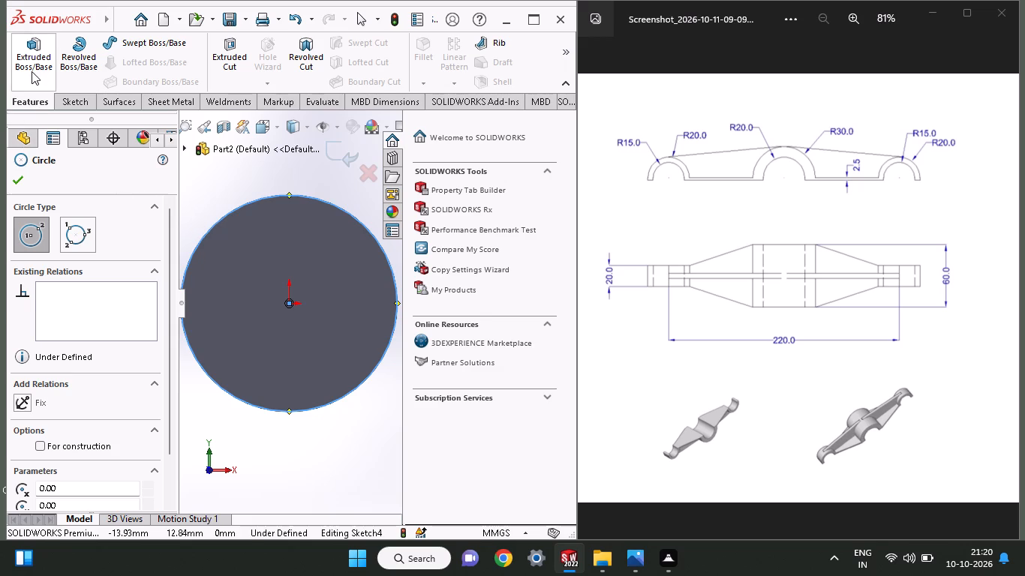
left_click(35, 62)
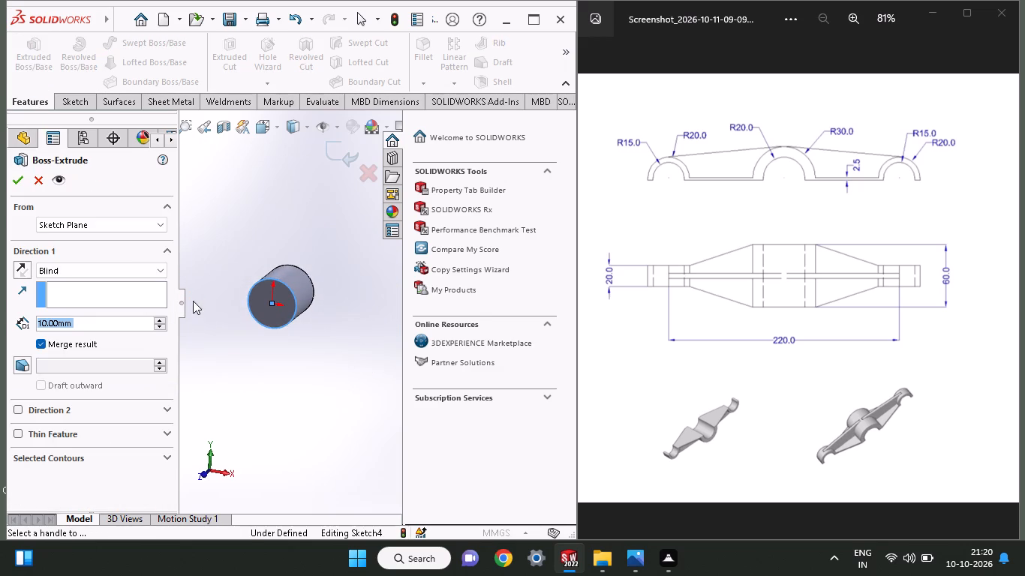
left_click(20, 182)
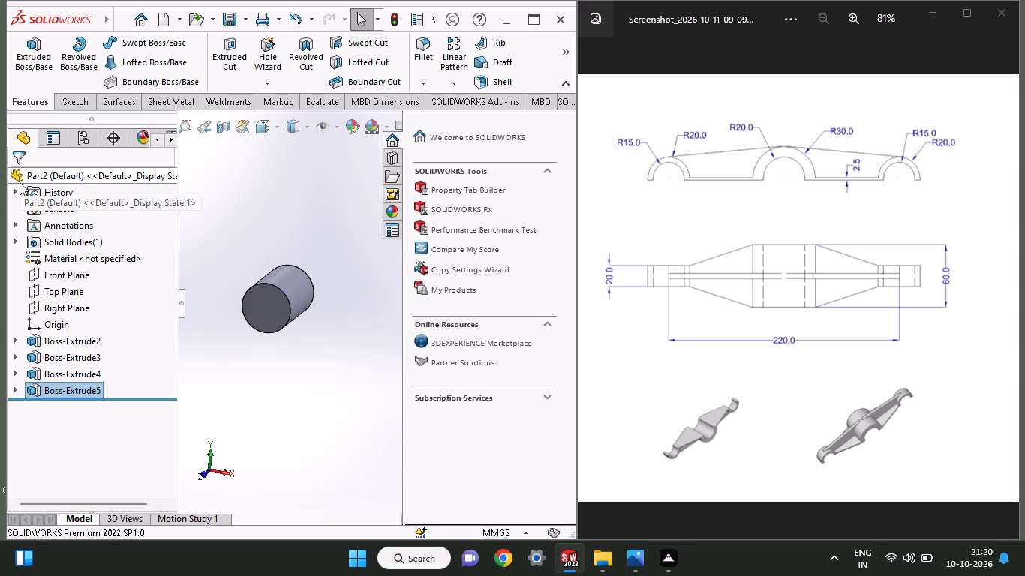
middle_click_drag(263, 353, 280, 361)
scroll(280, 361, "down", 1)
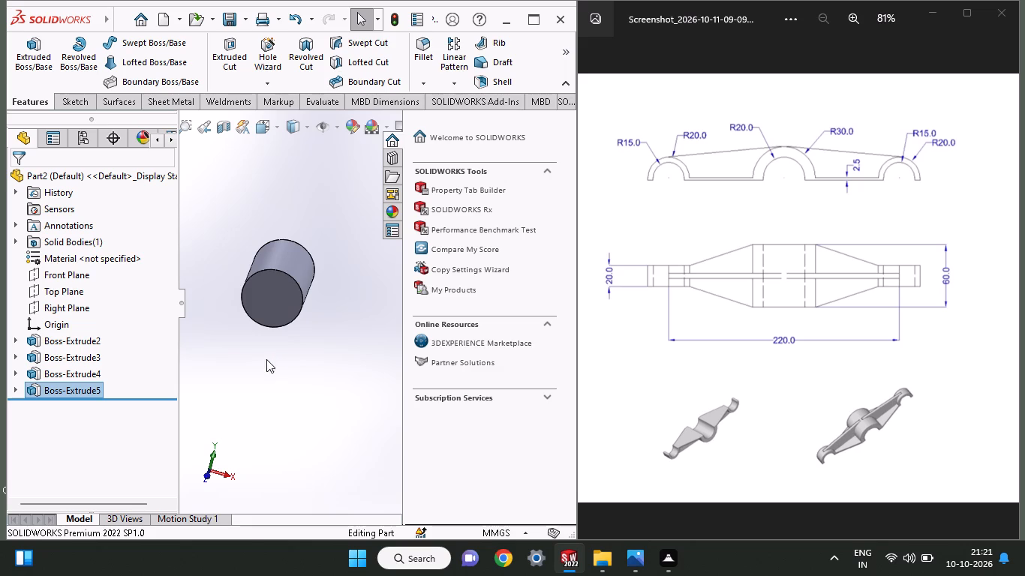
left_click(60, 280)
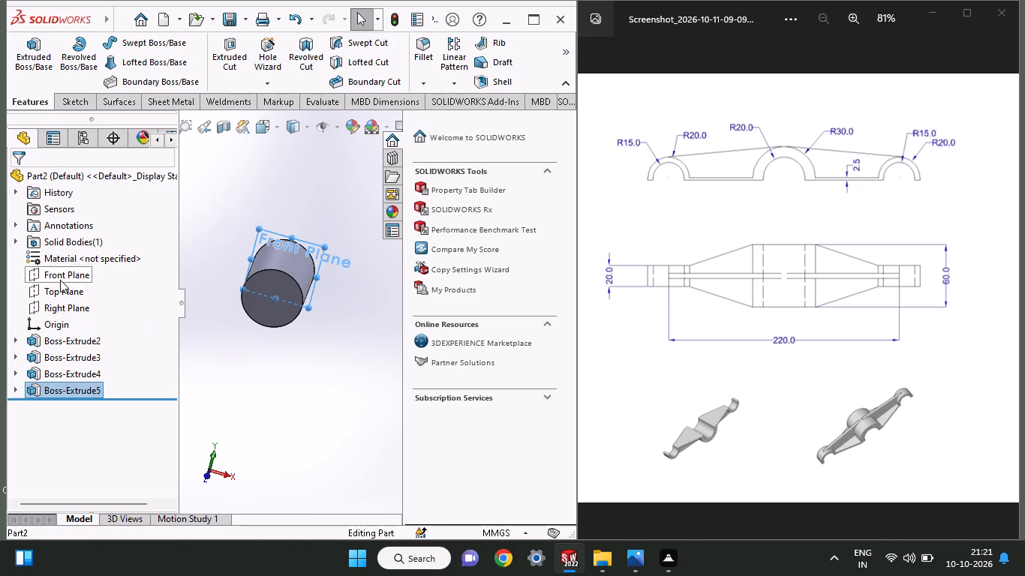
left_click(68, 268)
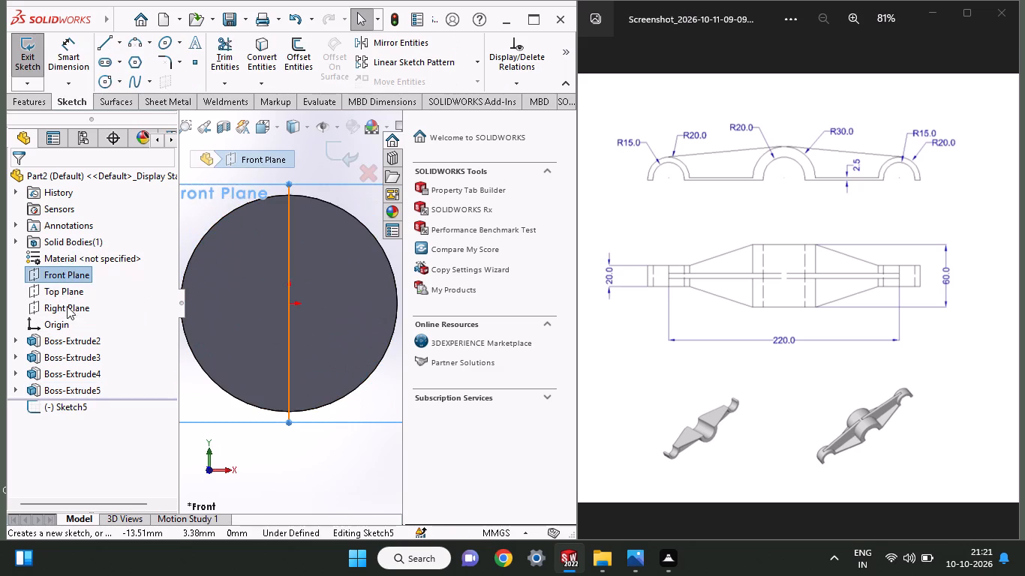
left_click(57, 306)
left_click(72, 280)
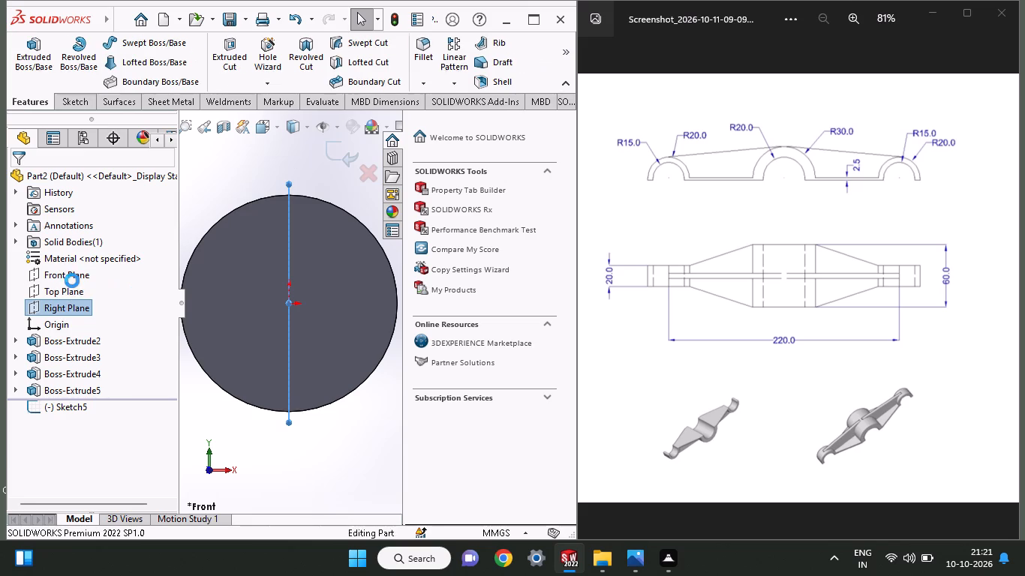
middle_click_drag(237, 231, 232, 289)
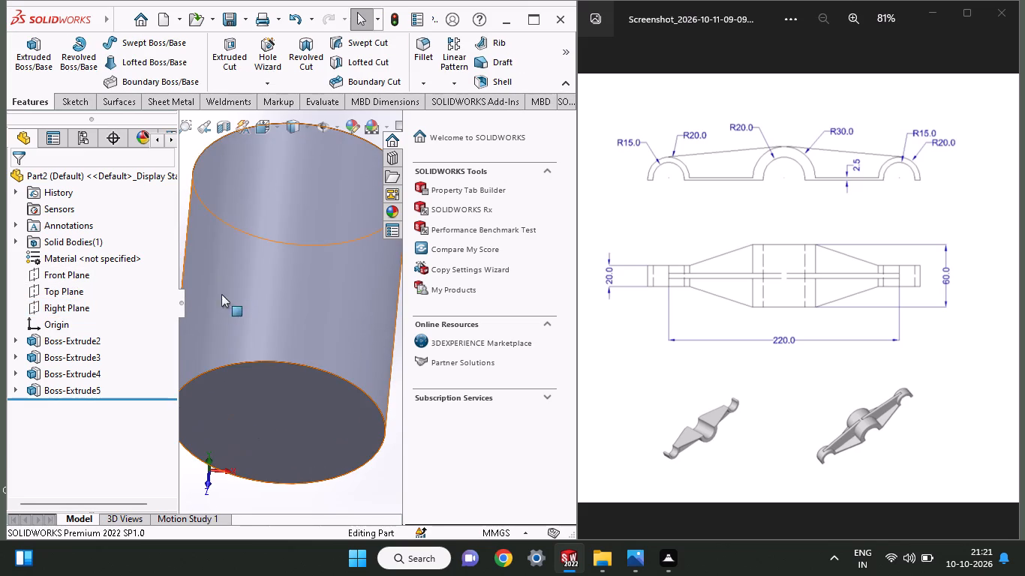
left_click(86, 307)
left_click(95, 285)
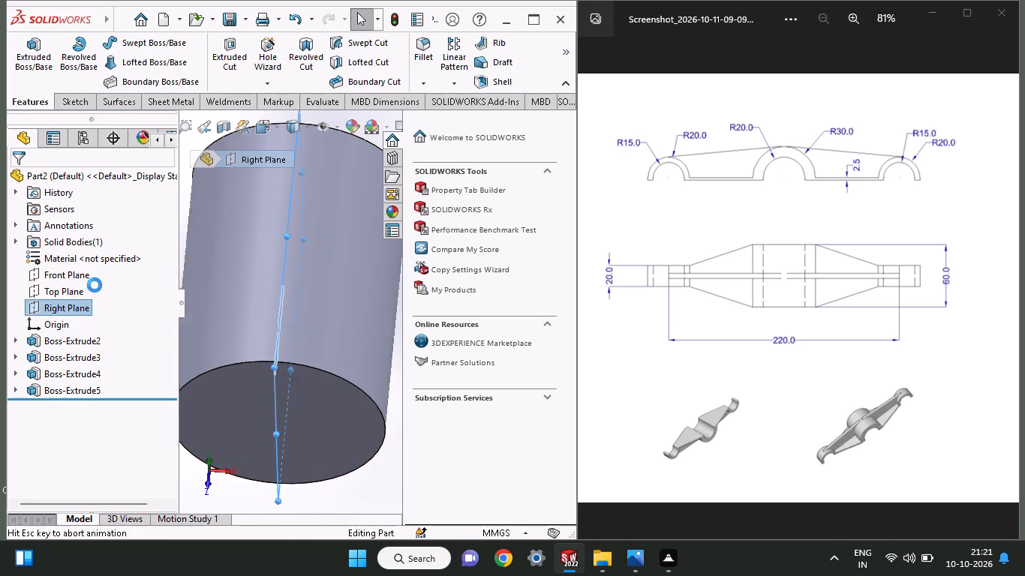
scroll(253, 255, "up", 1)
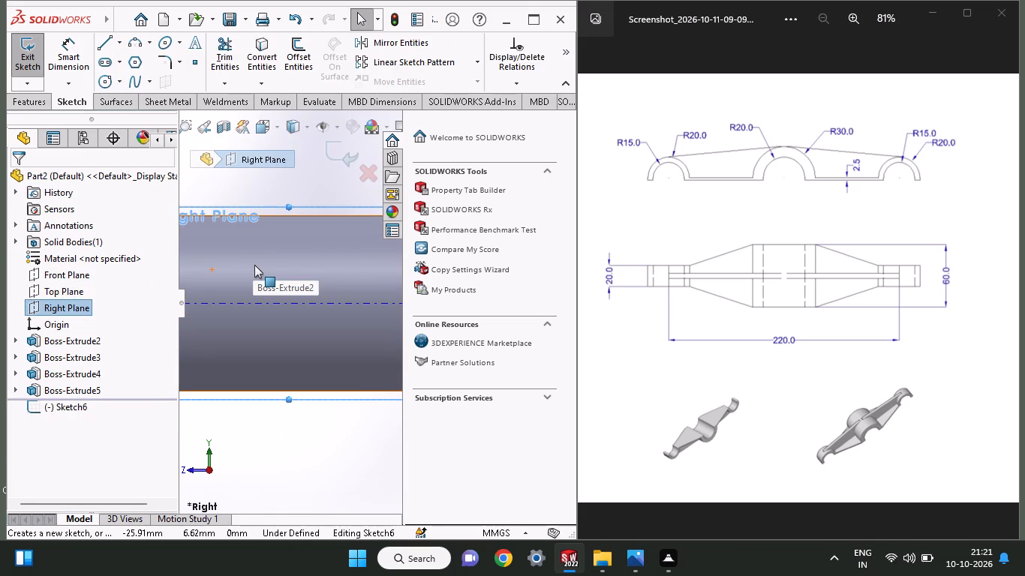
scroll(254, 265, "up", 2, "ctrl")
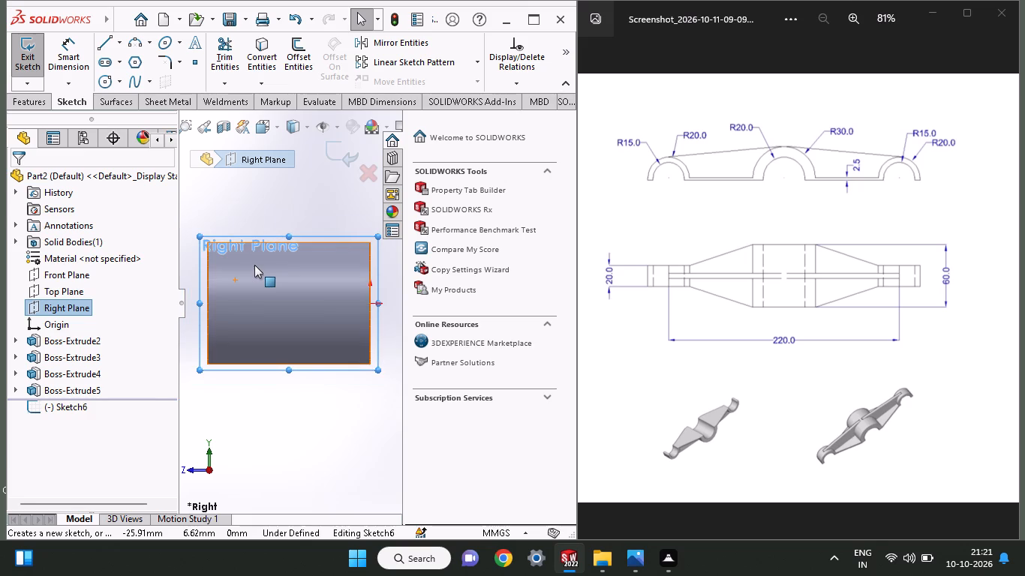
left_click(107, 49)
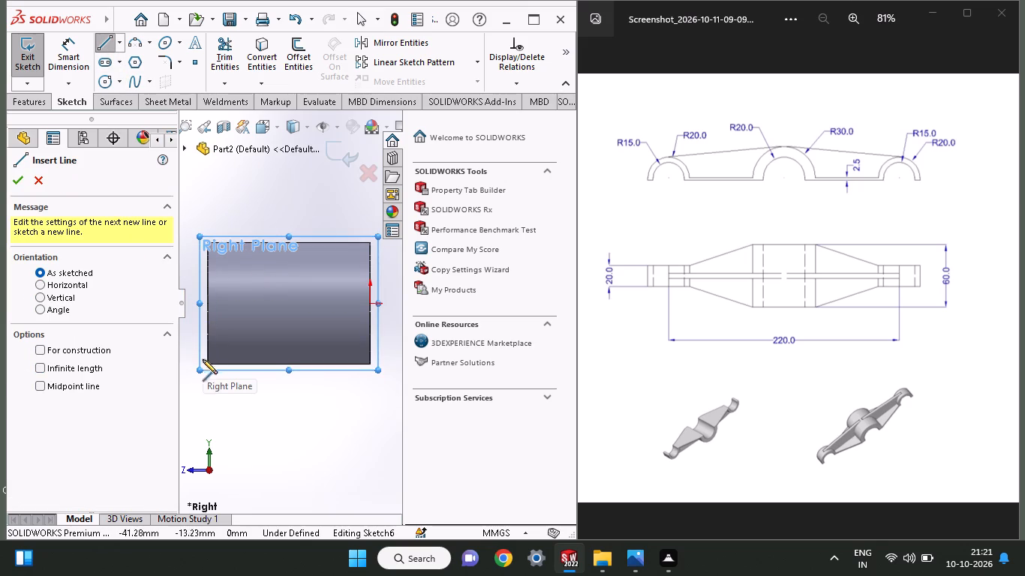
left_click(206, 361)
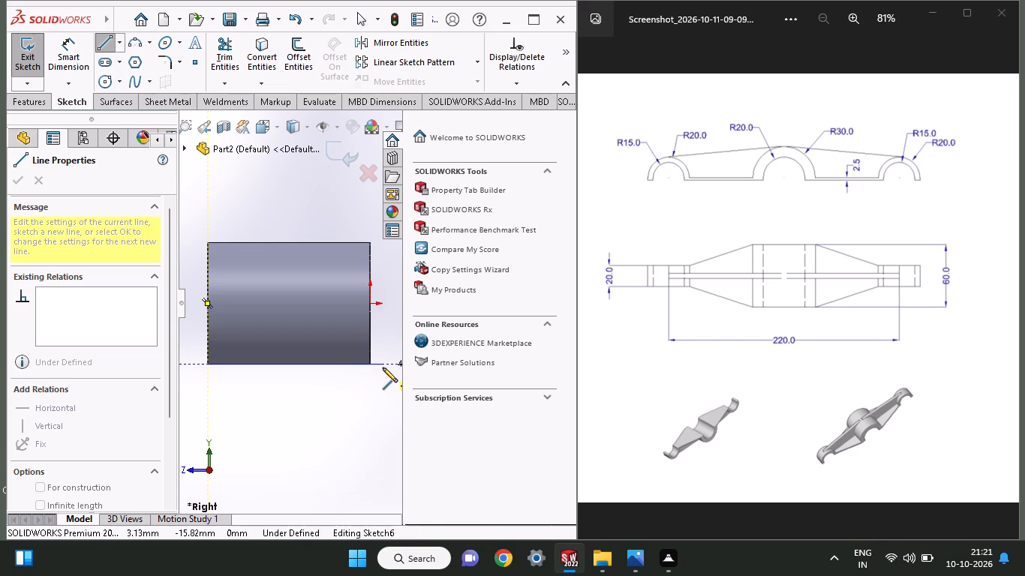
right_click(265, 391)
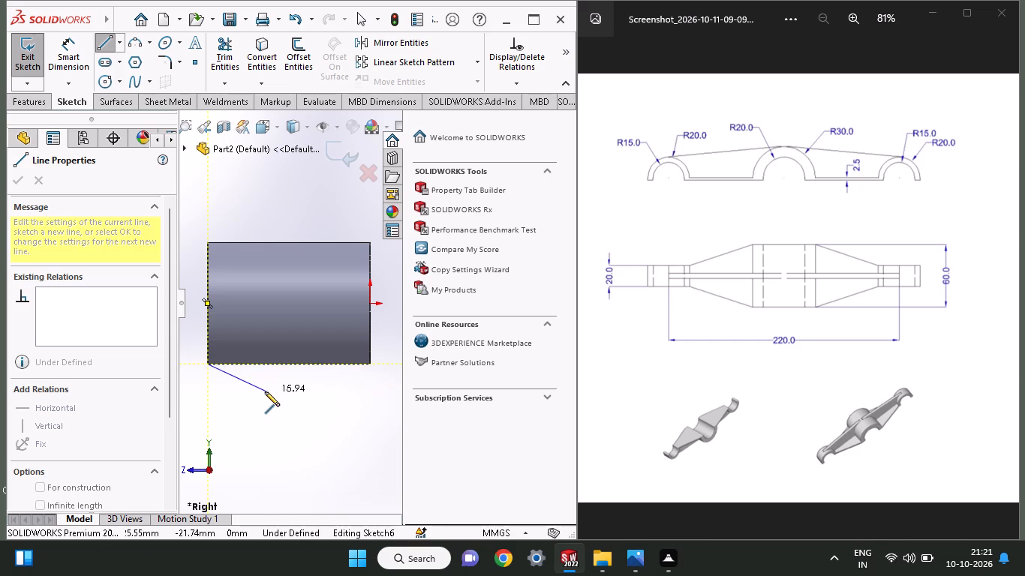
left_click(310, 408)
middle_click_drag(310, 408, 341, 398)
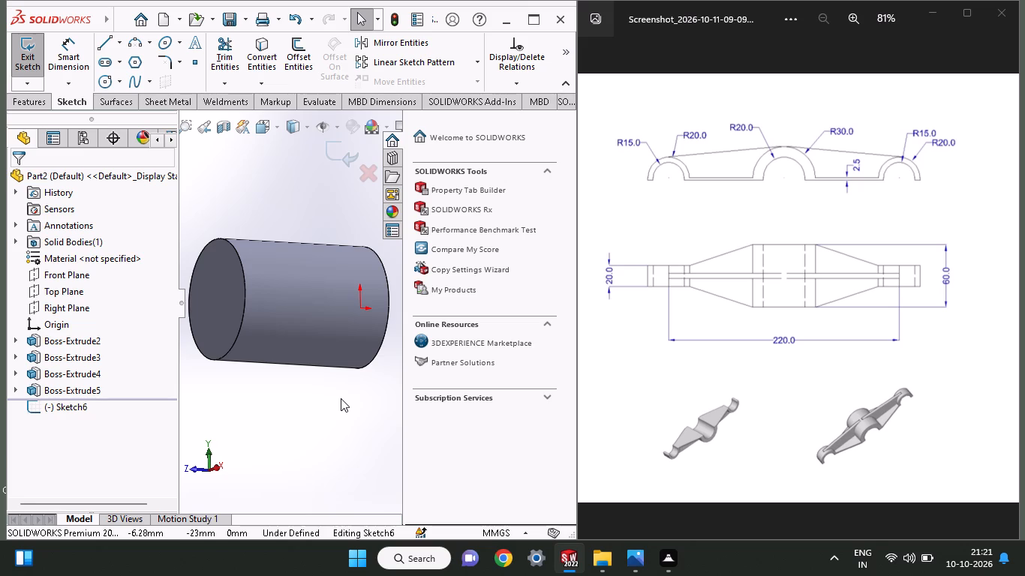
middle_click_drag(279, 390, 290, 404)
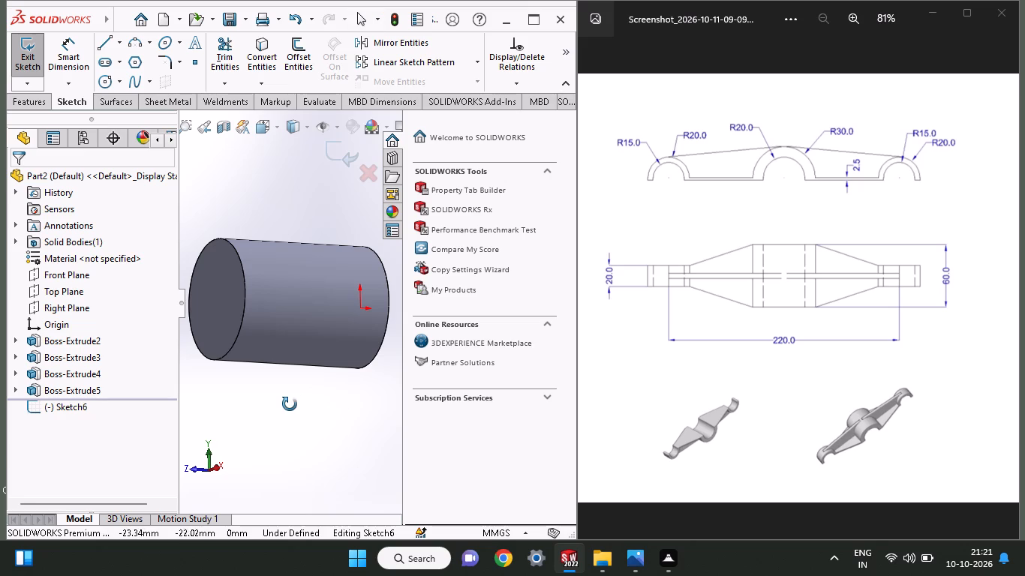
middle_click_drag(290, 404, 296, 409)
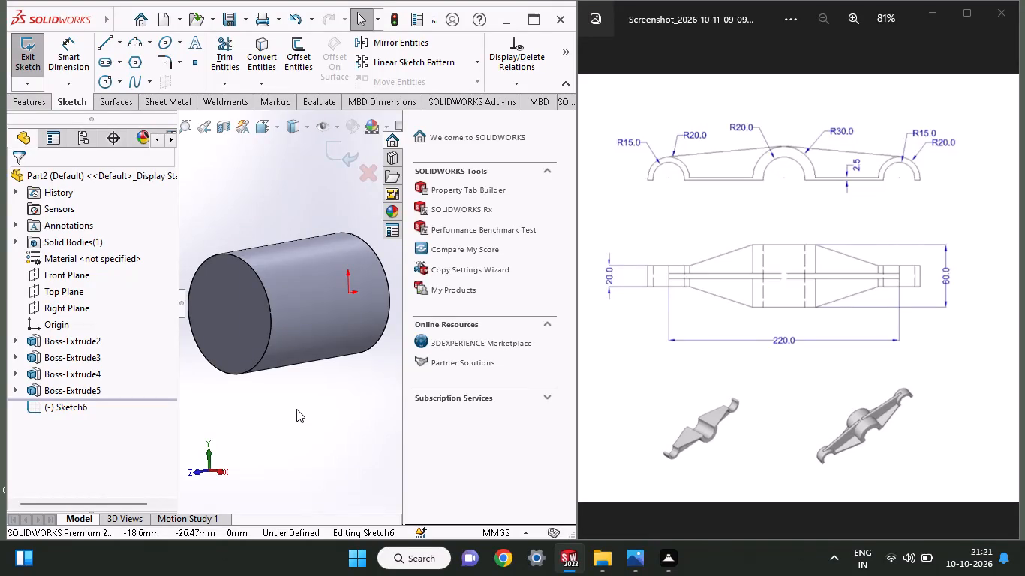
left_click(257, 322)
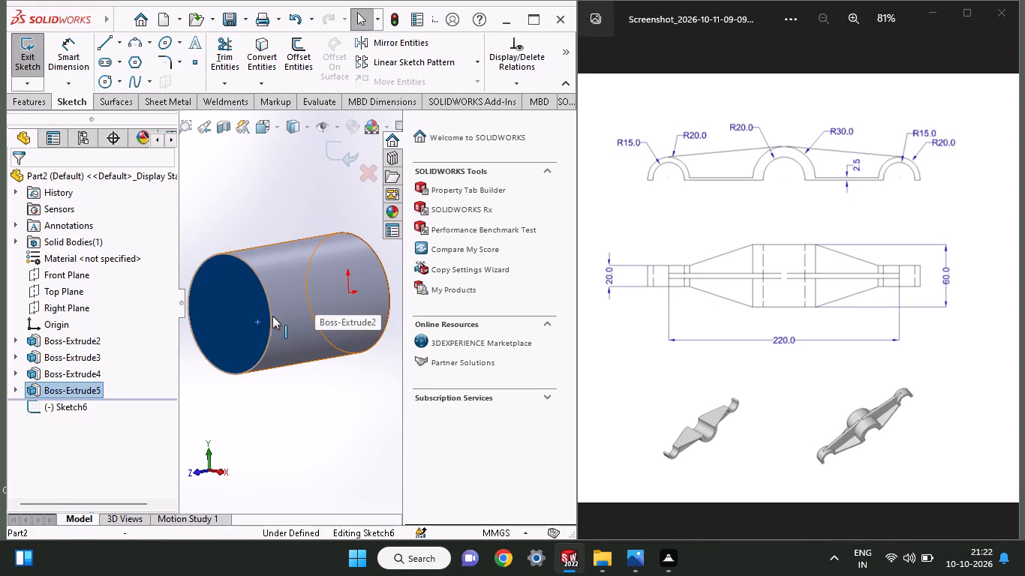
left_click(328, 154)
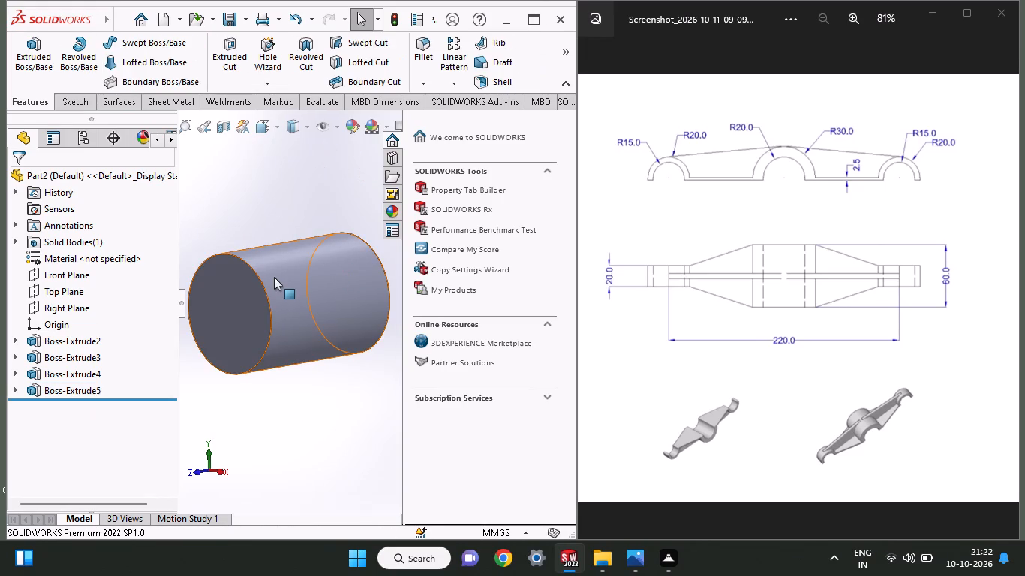
Start a sketch on the fourth section's front face and draw an origin-centred circle of about 15 mm radius along its edge.
left_click(219, 298)
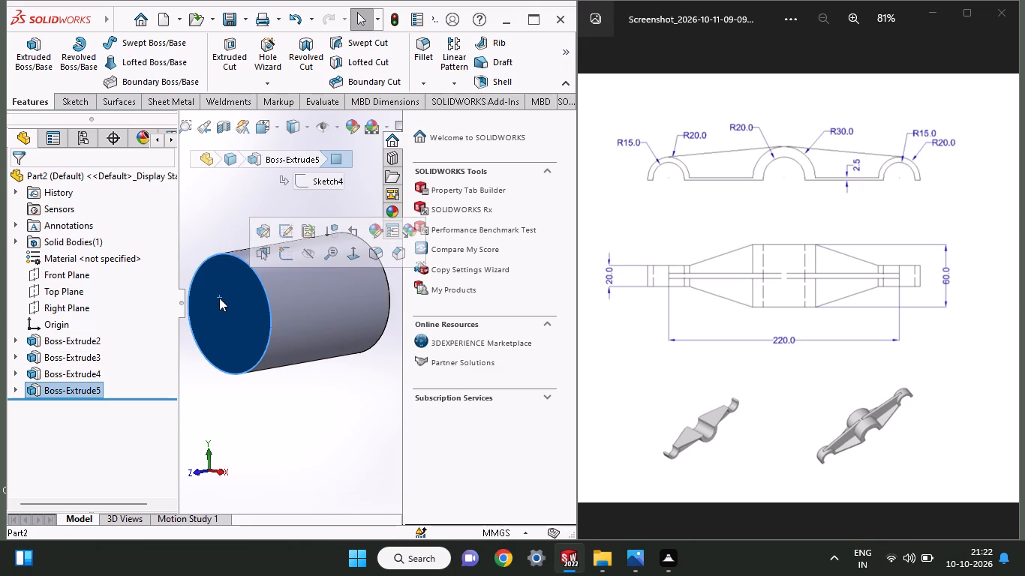
left_click(283, 256)
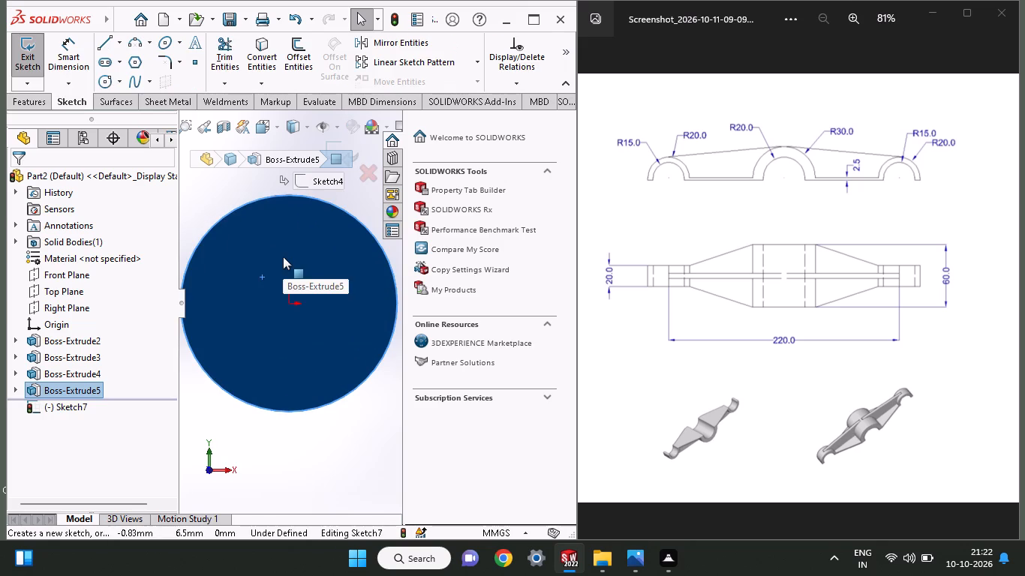
scroll(283, 256, "down", 1)
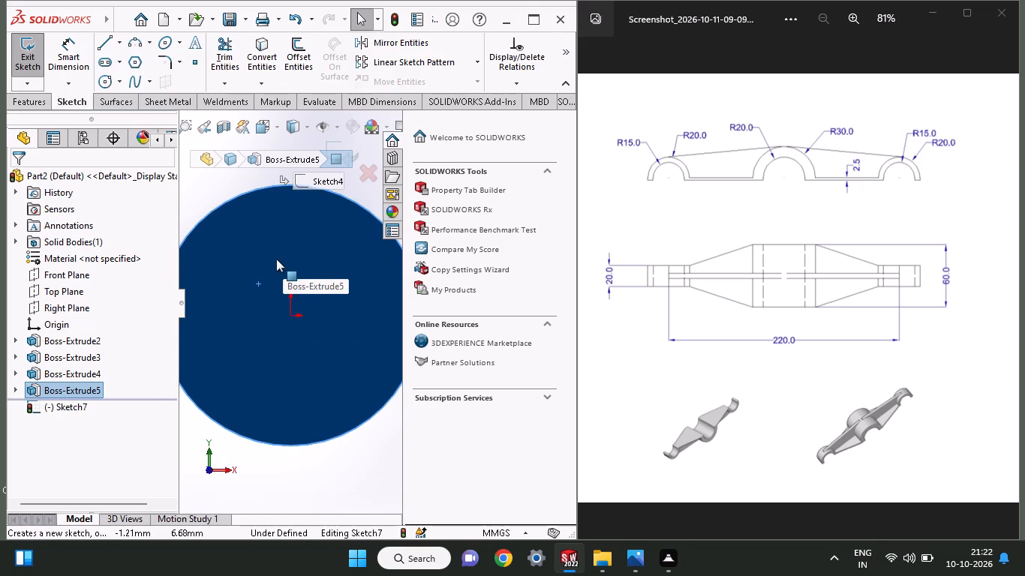
scroll(276, 259, "up", 1)
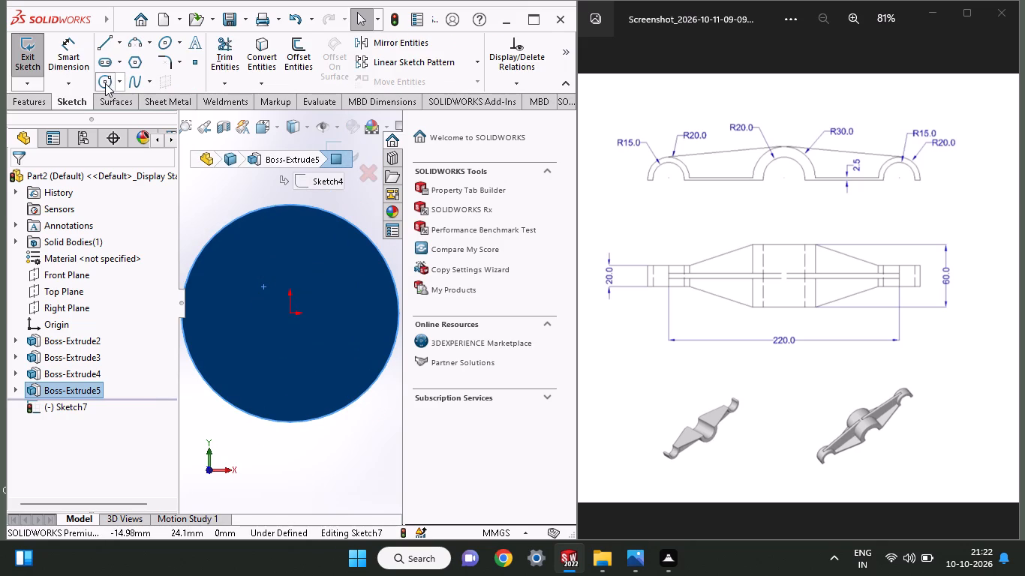
left_click(105, 83)
left_click(293, 314)
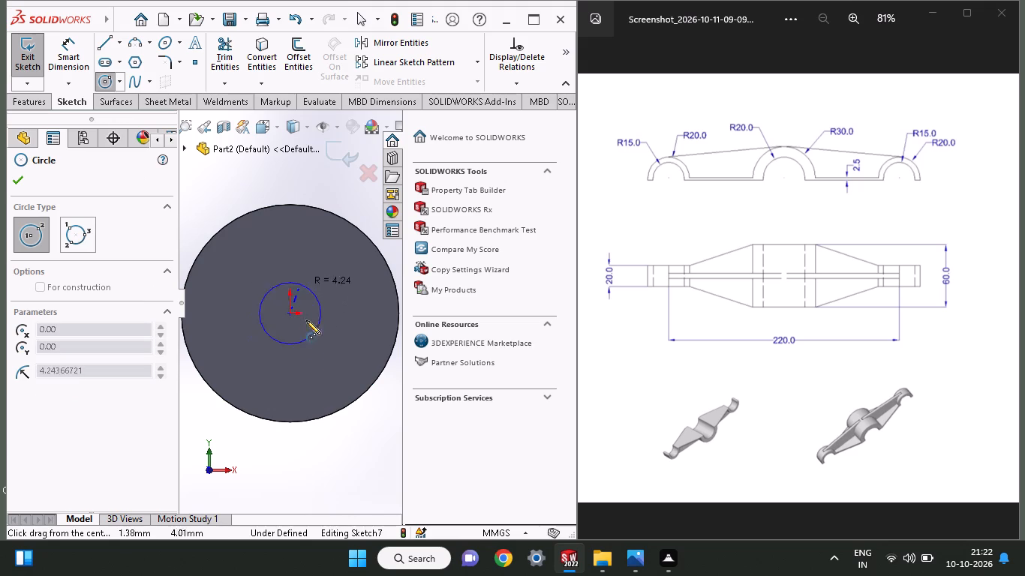
left_click(295, 423)
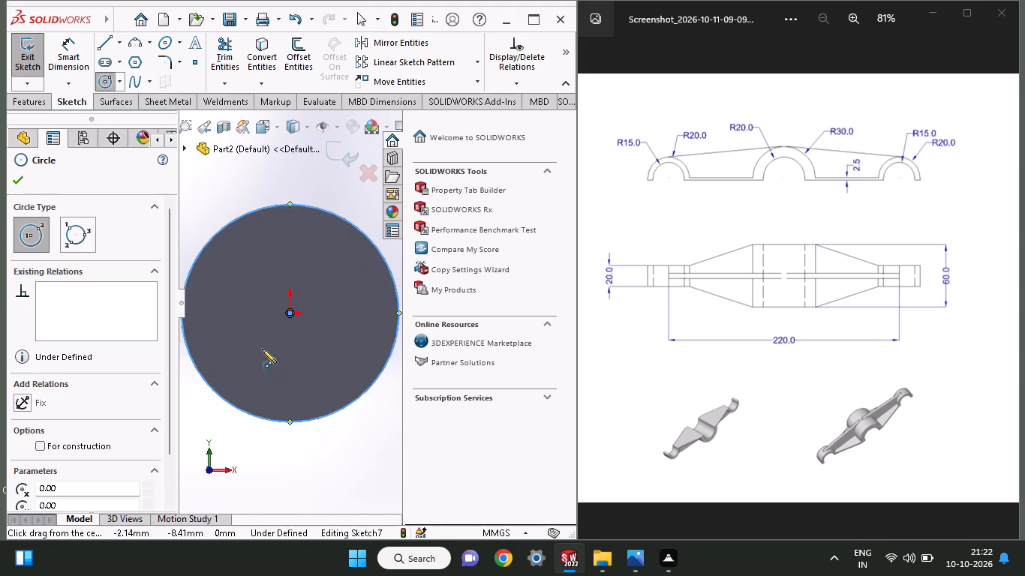
Extrude the new circle as a fifth merged boss section with a blind depth of 10 mm.
left_click(14, 100)
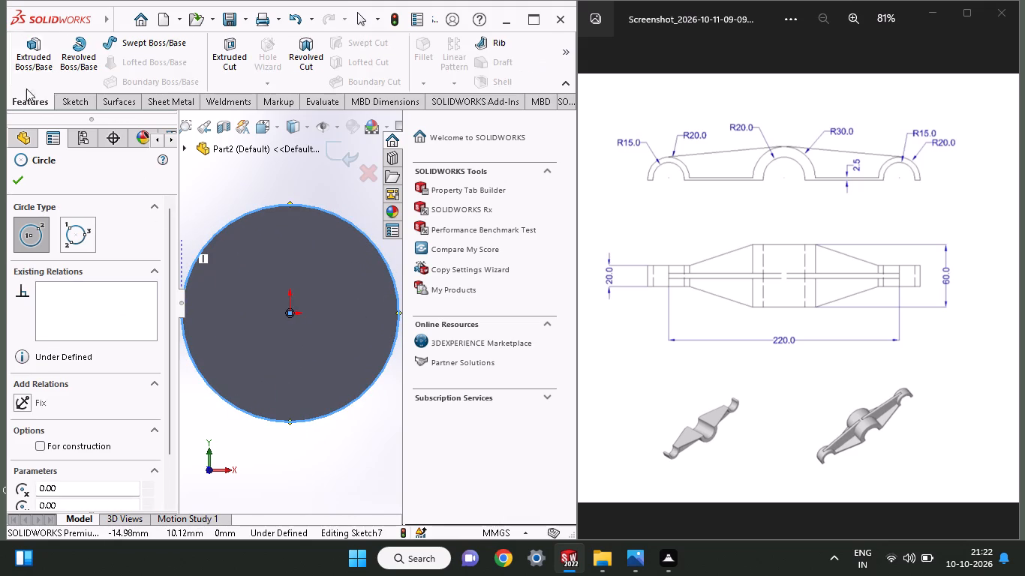
left_click(33, 73)
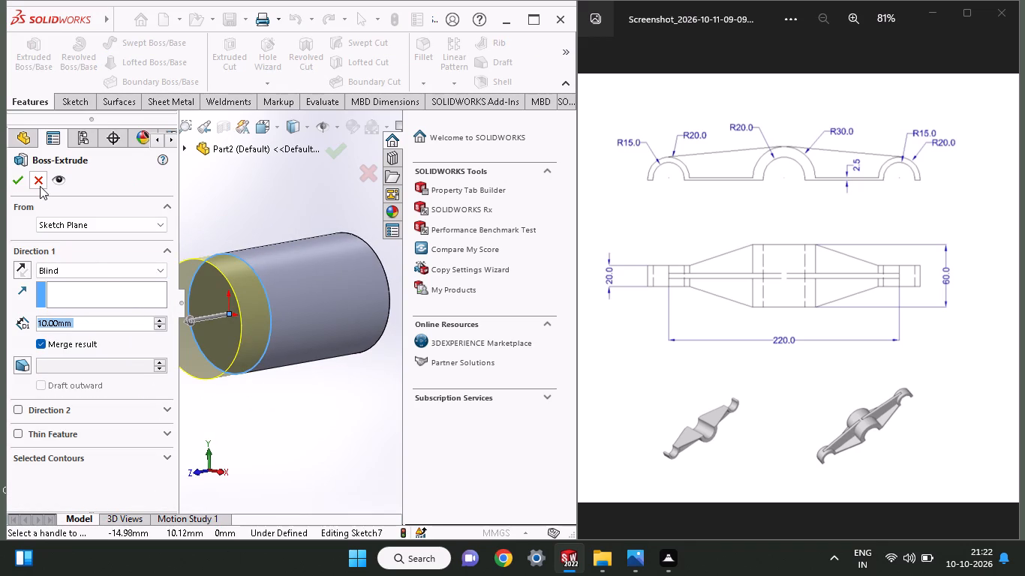
left_click(24, 188)
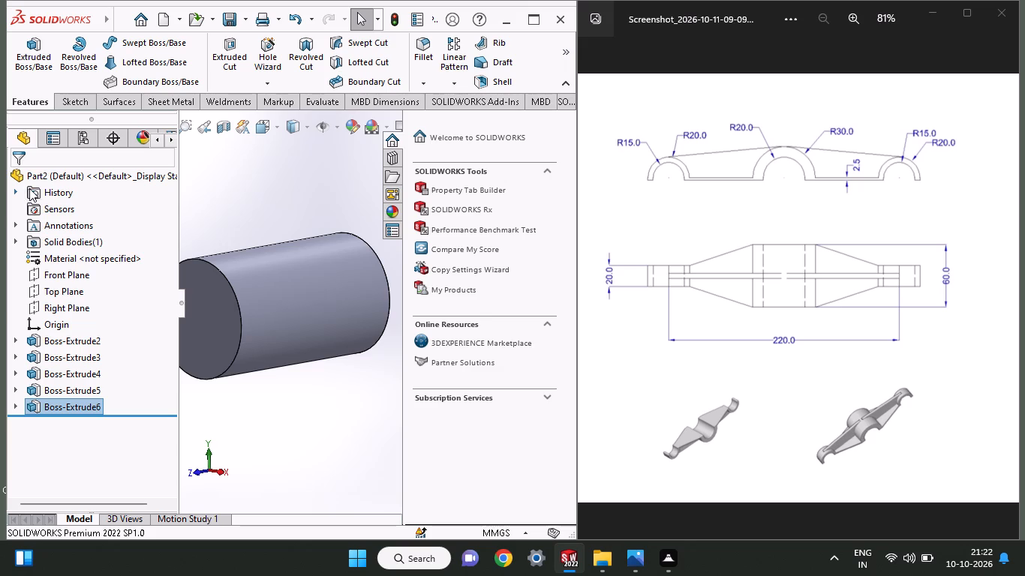
Start a sketch on the fifth section's front face and draw an origin-centred circle slightly larger than the face.
middle_click_drag(278, 398, 327, 424)
left_click(299, 382)
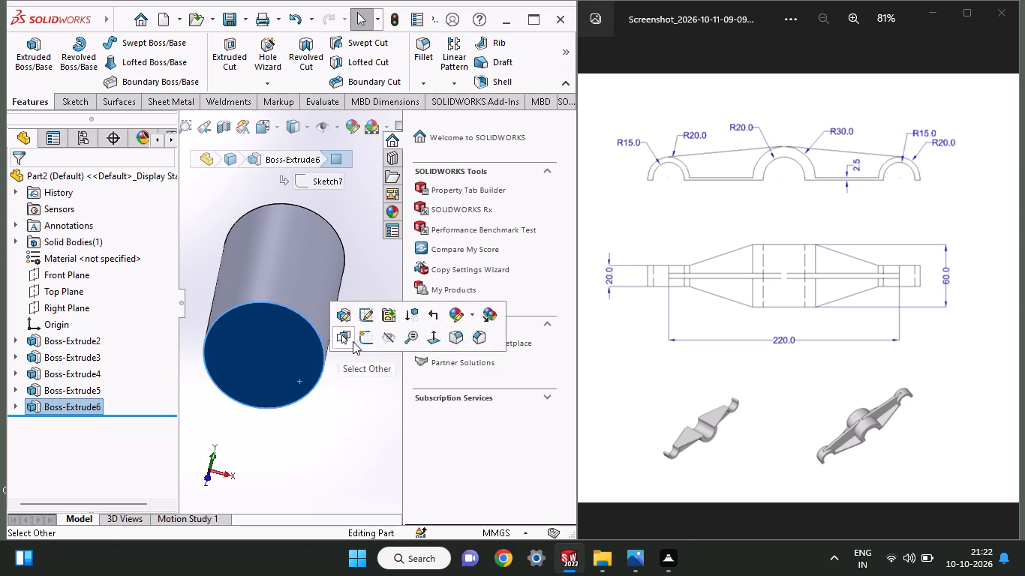
left_click(358, 341)
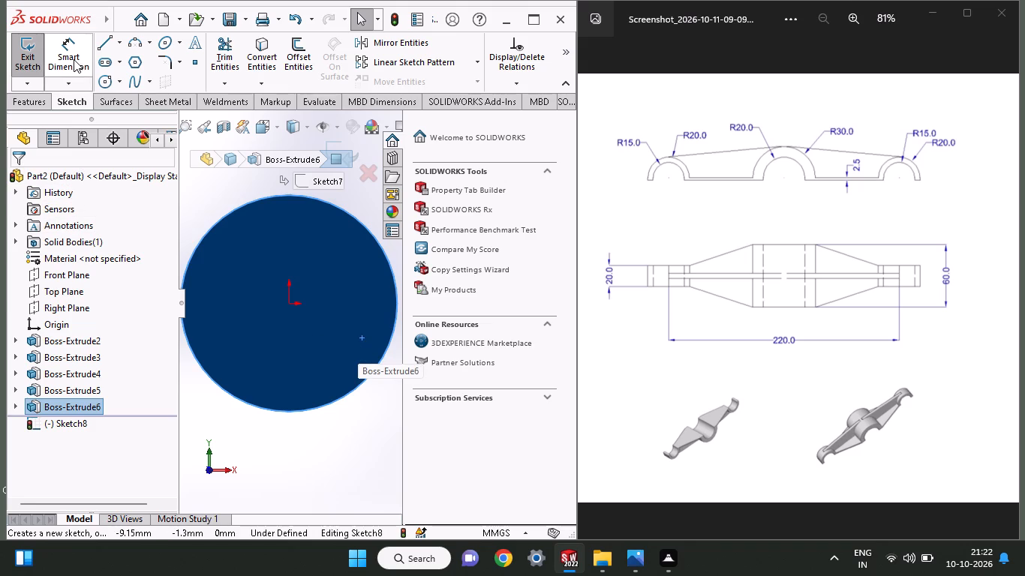
left_click(104, 85)
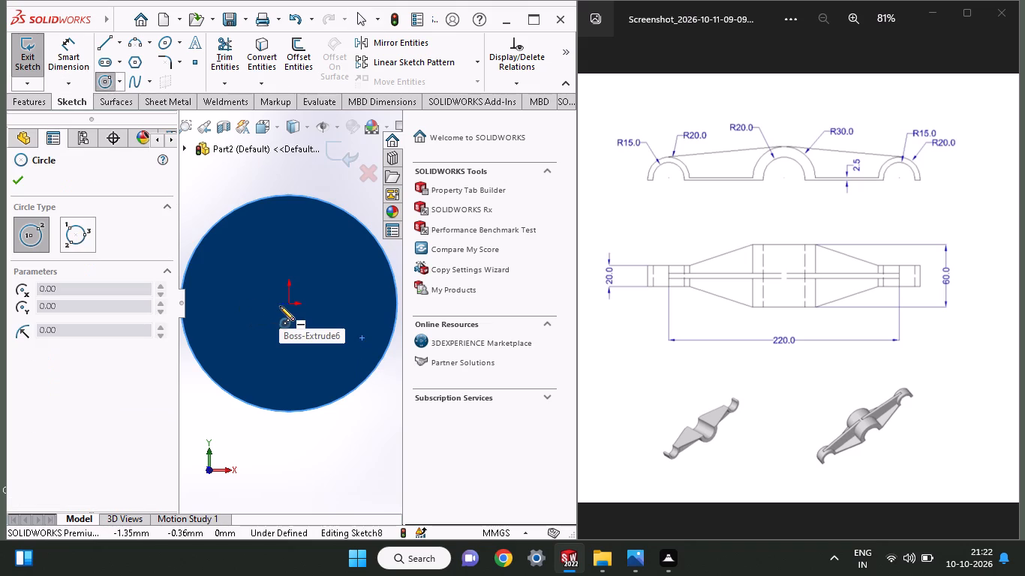
left_click(287, 305)
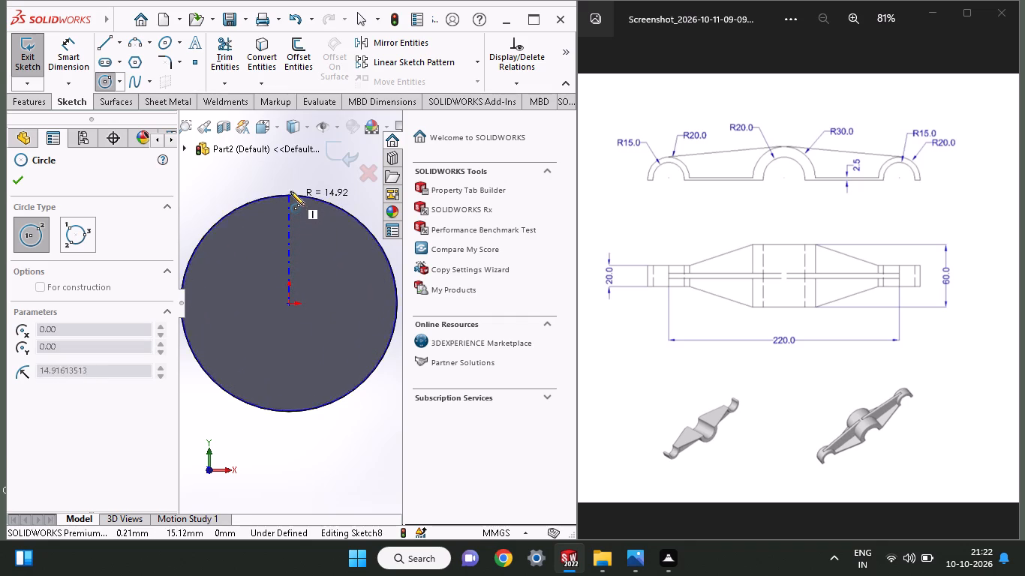
left_click(289, 187)
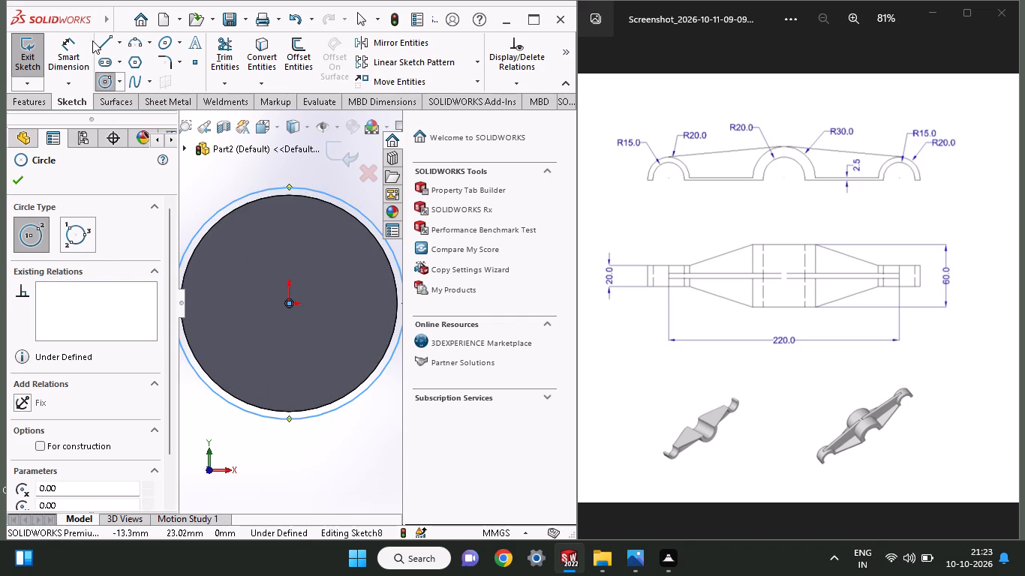
Dimension the circle on the fifth section's front face to a diameter of 30 mm.
left_click(88, 40)
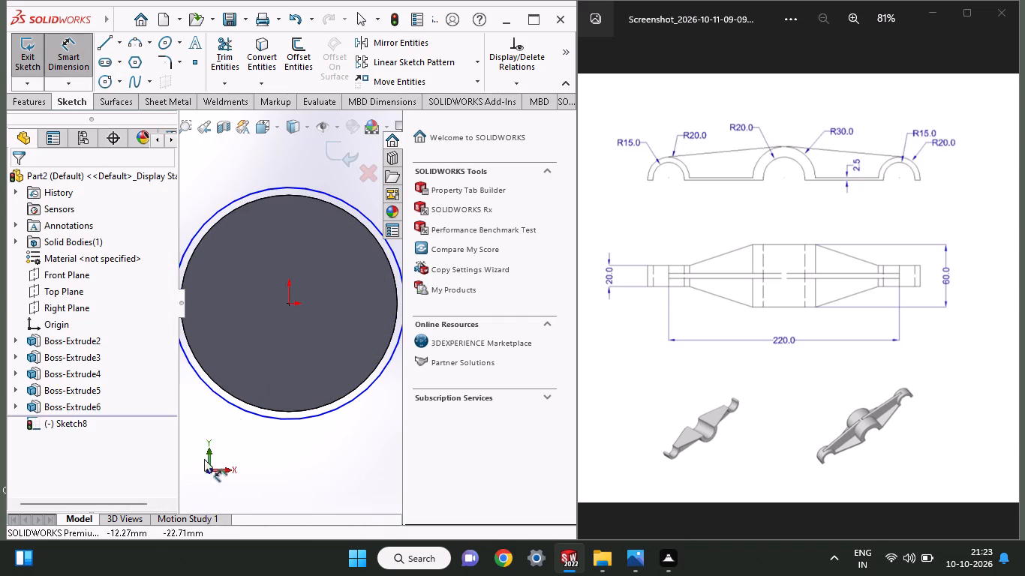
left_click(222, 401)
left_click(239, 432)
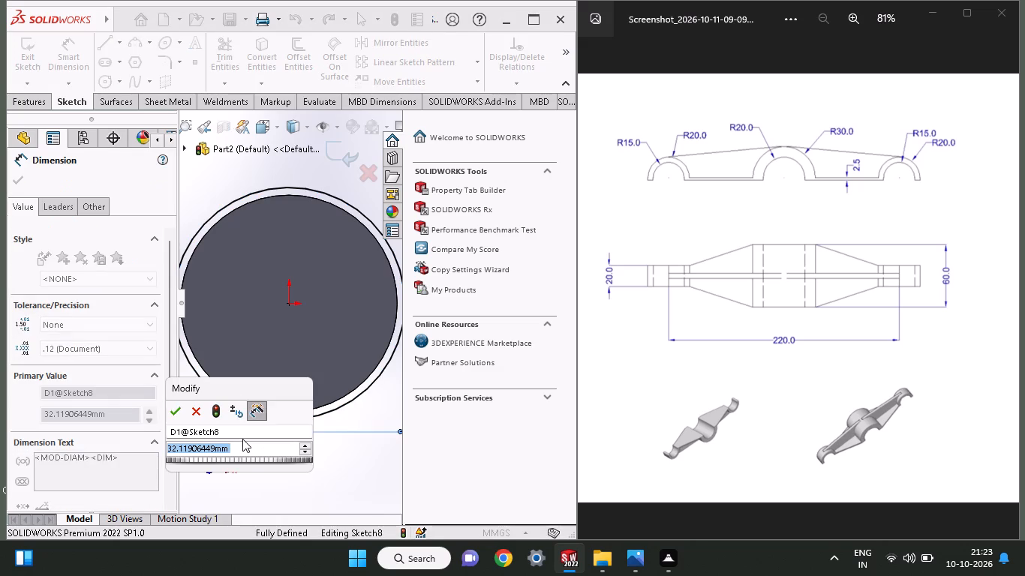
key("3")
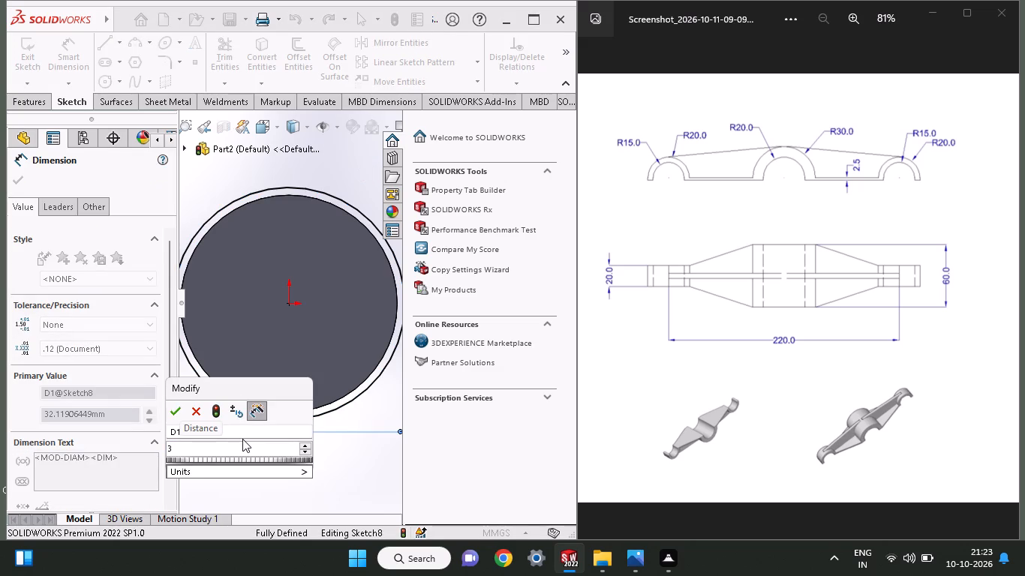
key("0")
key("Return")
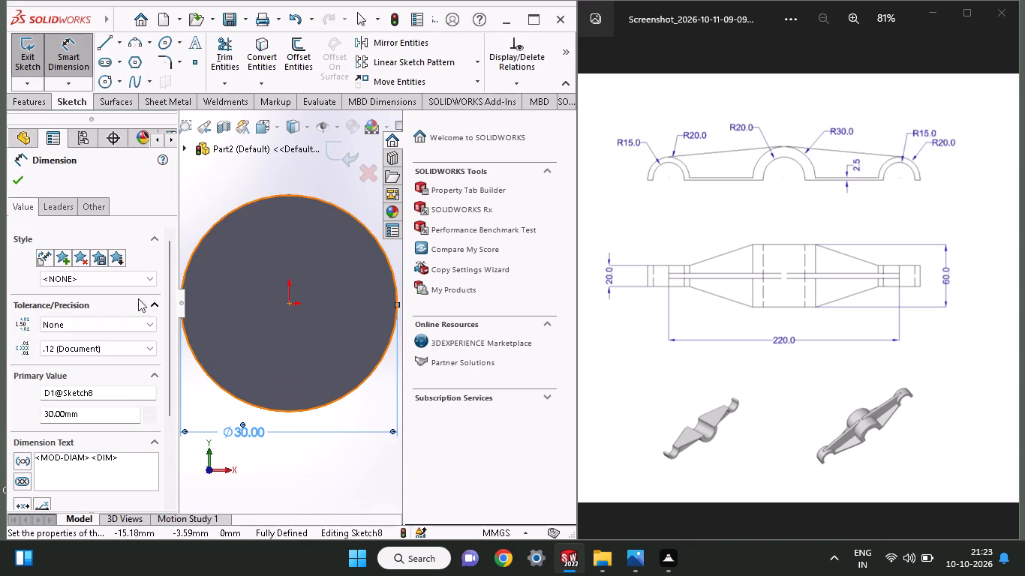
left_click(13, 180)
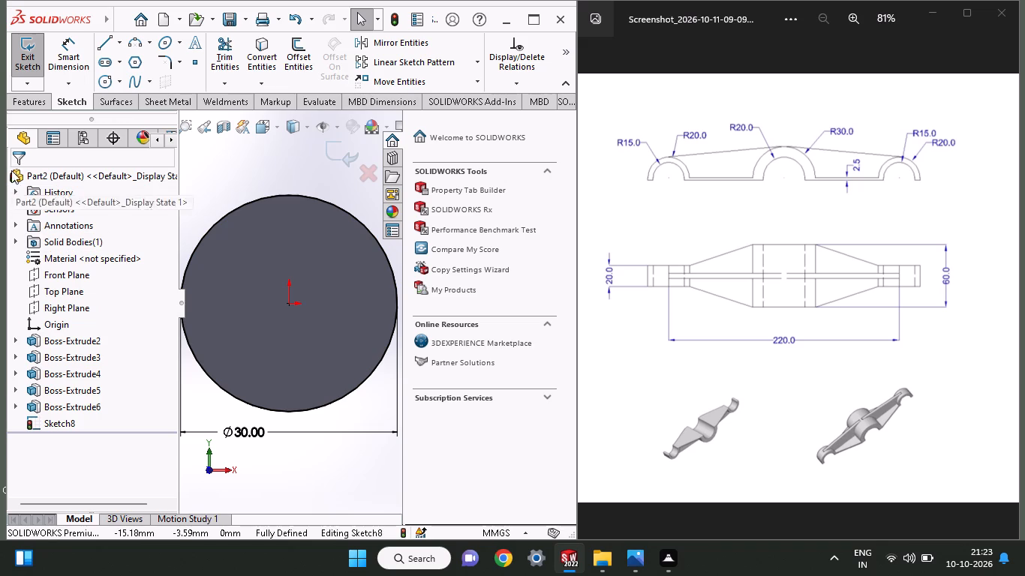
Extrude the 30 mm circle as a sixth merged boss section with a blind depth of 10 mm.
left_click(17, 103)
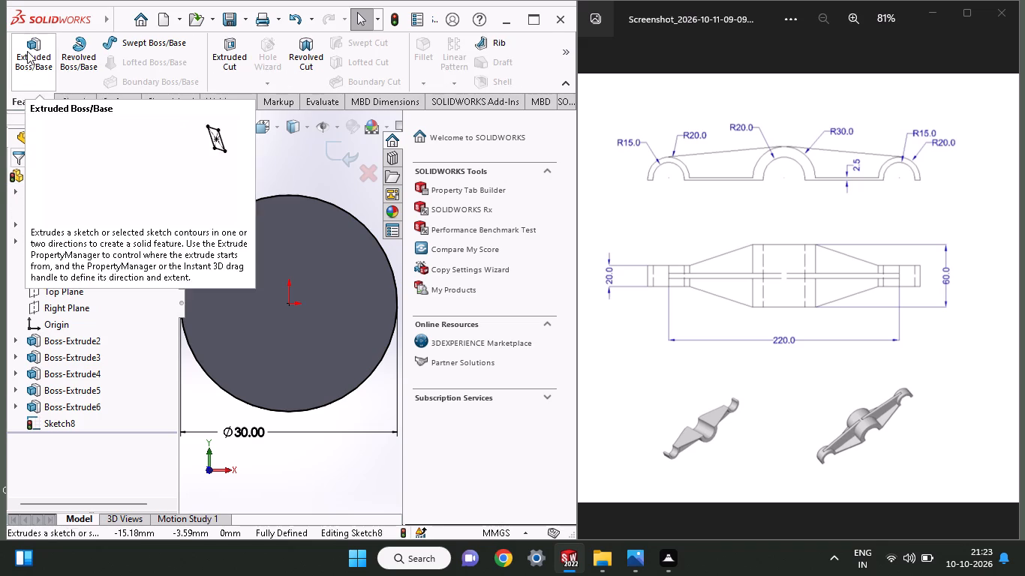
left_click(27, 51)
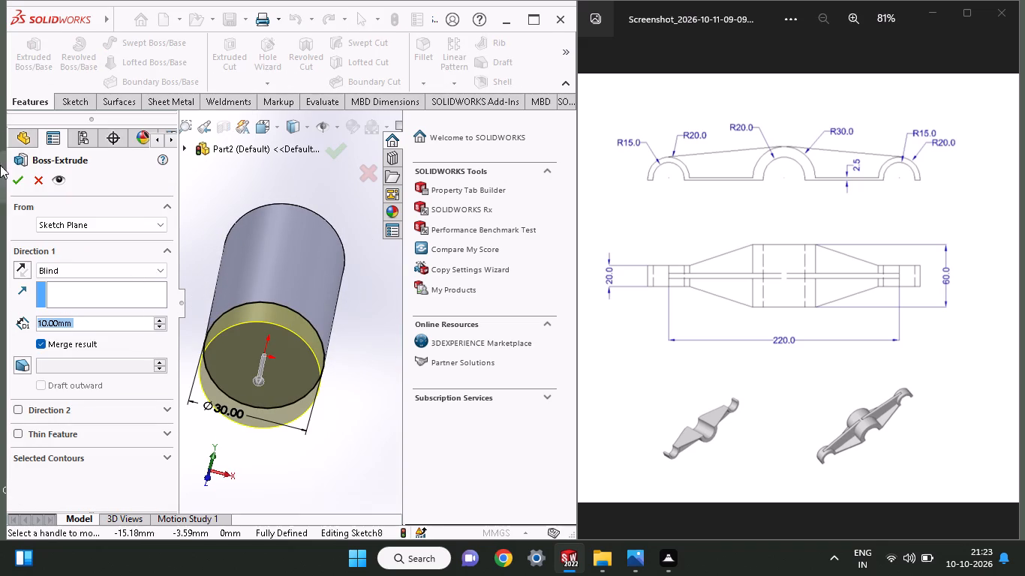
left_click(15, 187)
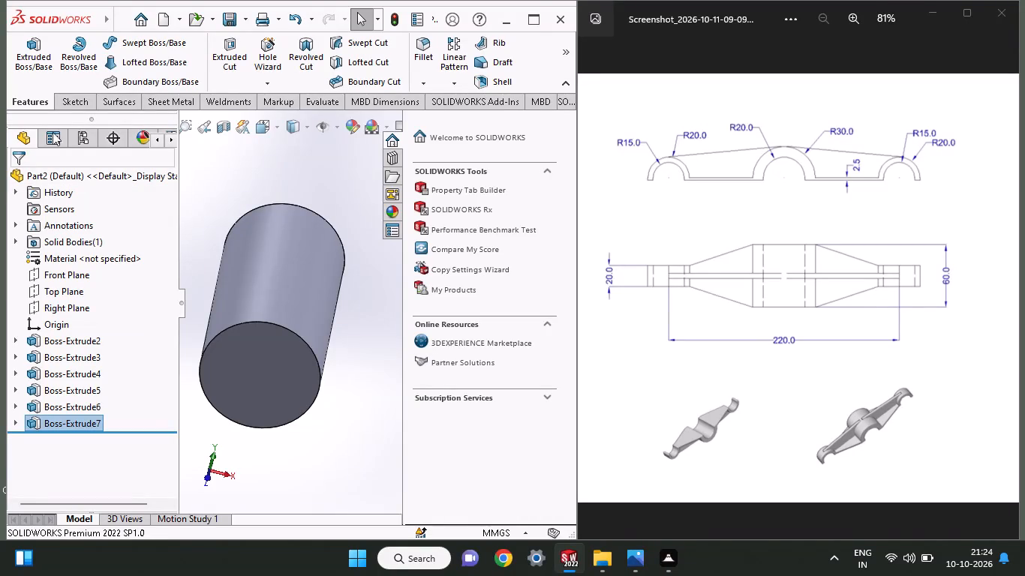
Start a sketch on the sixth section's front face and draw an origin-centred circle of 15 mm radius along its edge.
left_click(226, 371)
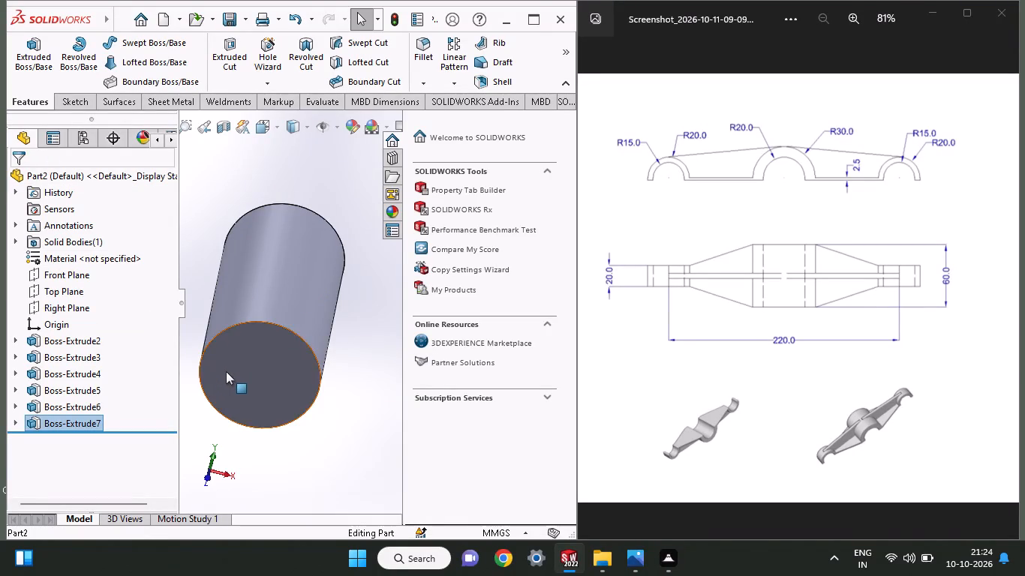
left_click(300, 327)
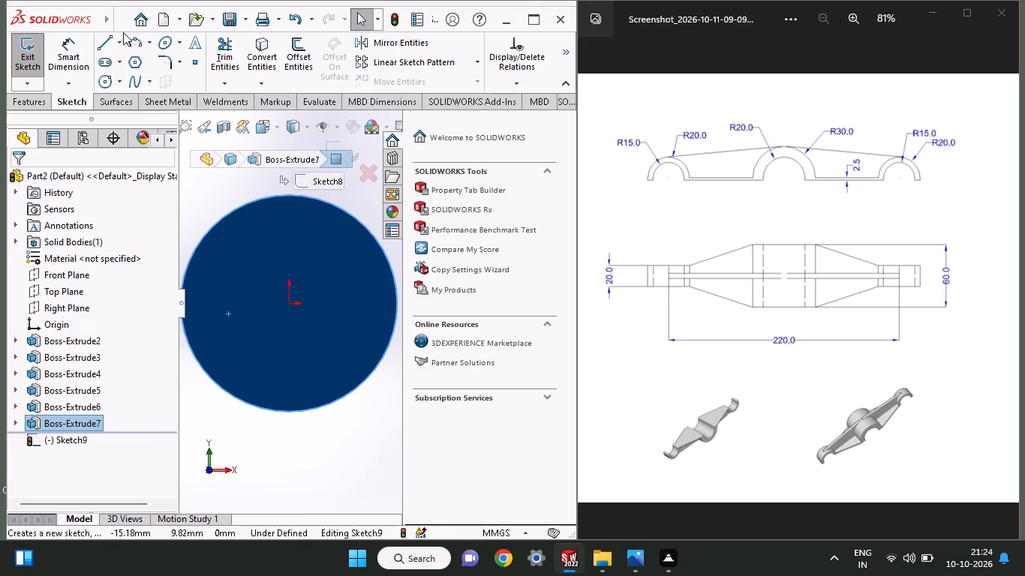
left_click(106, 84)
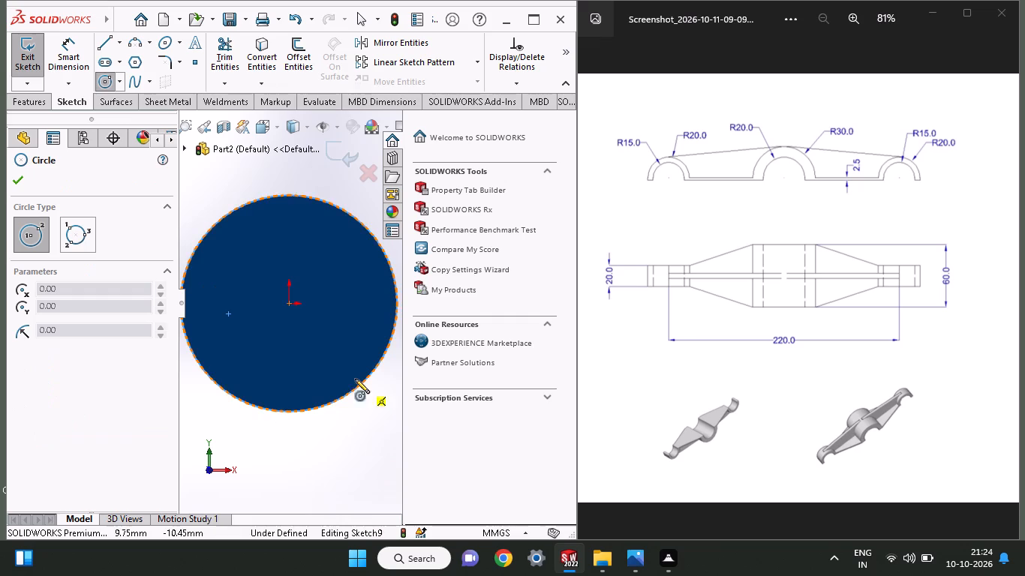
left_click(290, 302)
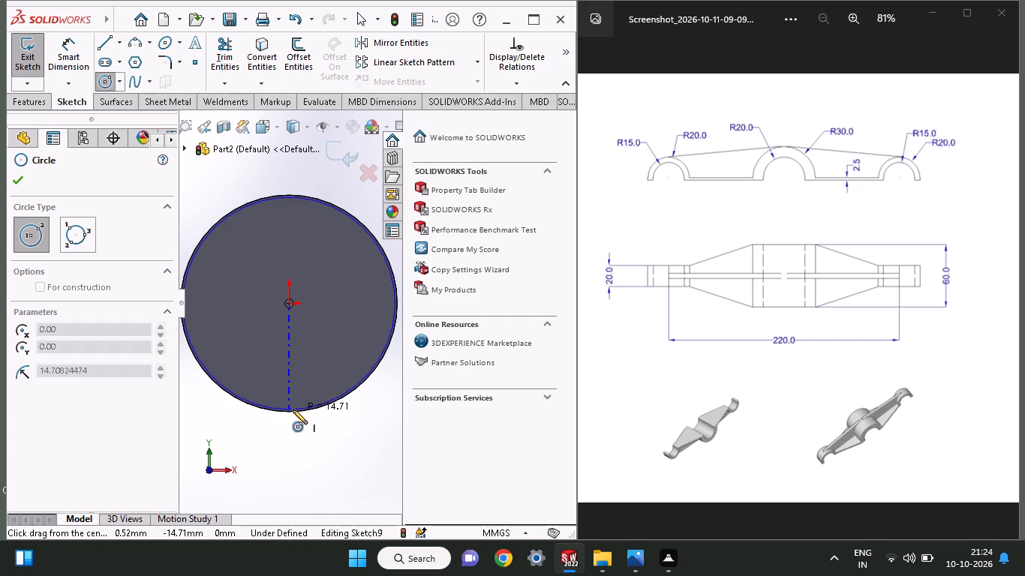
scroll(293, 409, "down", 1)
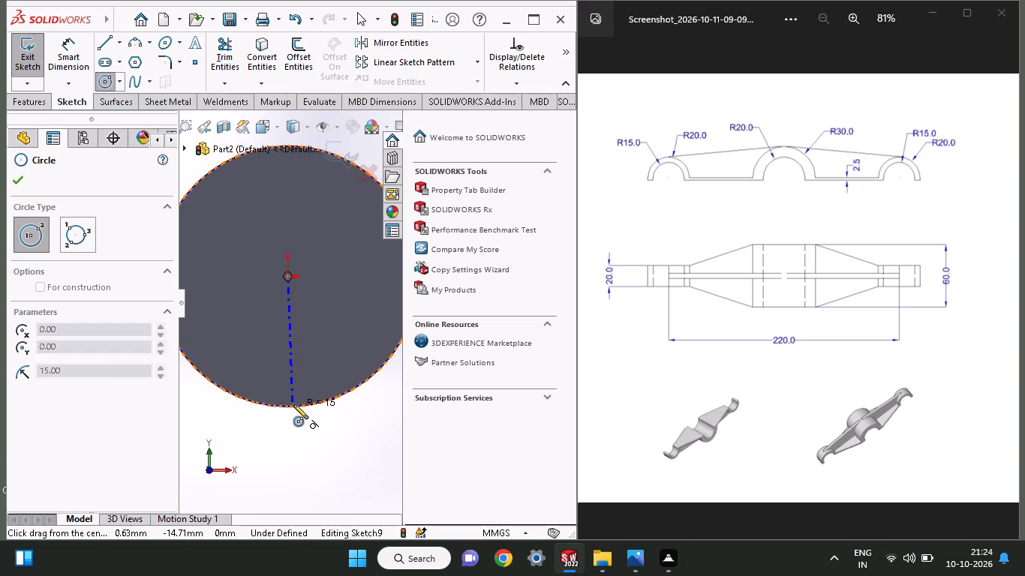
left_click(293, 404)
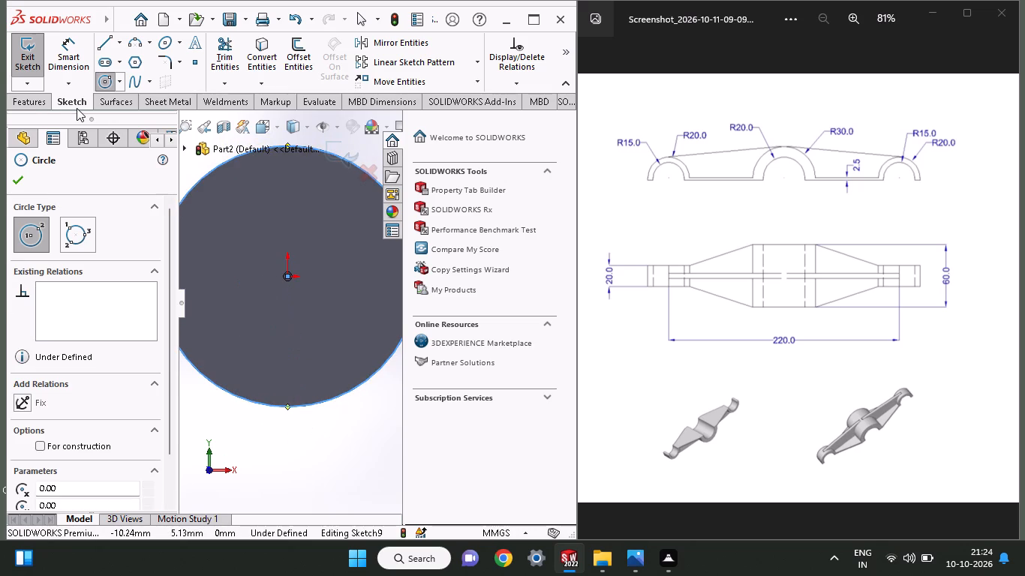
Extrude the new circle as a seventh merged boss section with a blind depth of 10 mm.
left_click(44, 108)
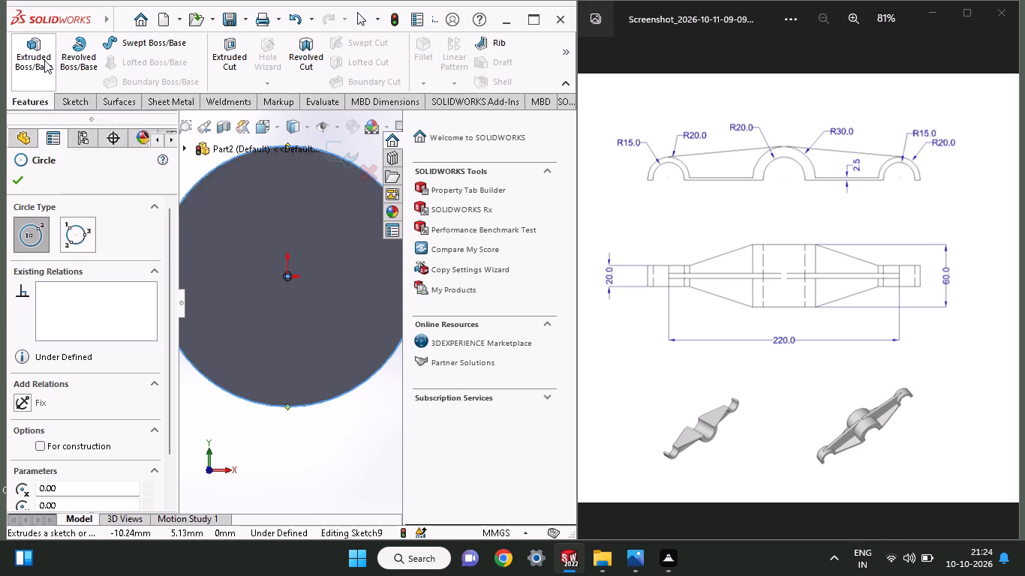
left_click(44, 60)
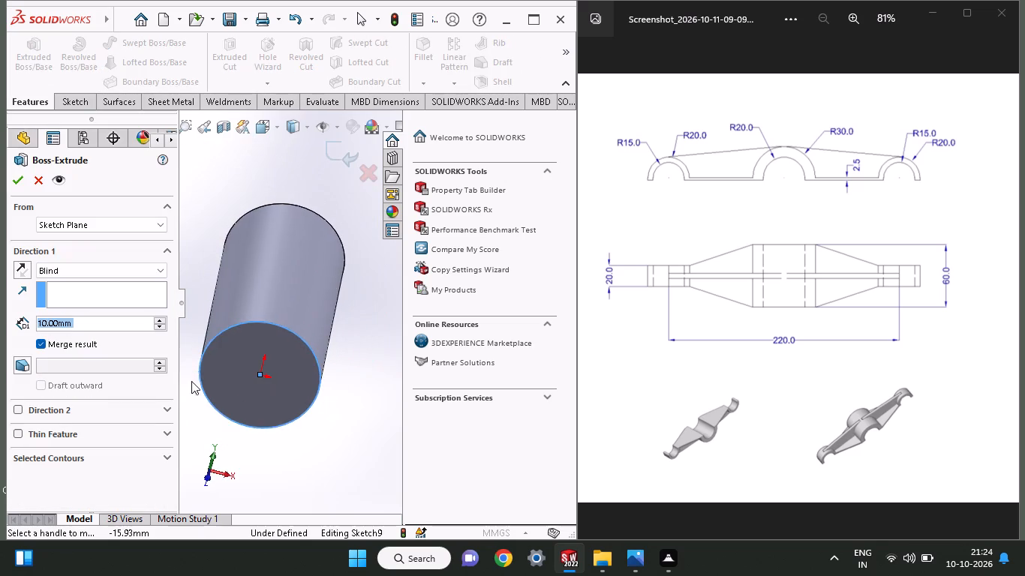
left_click(20, 181)
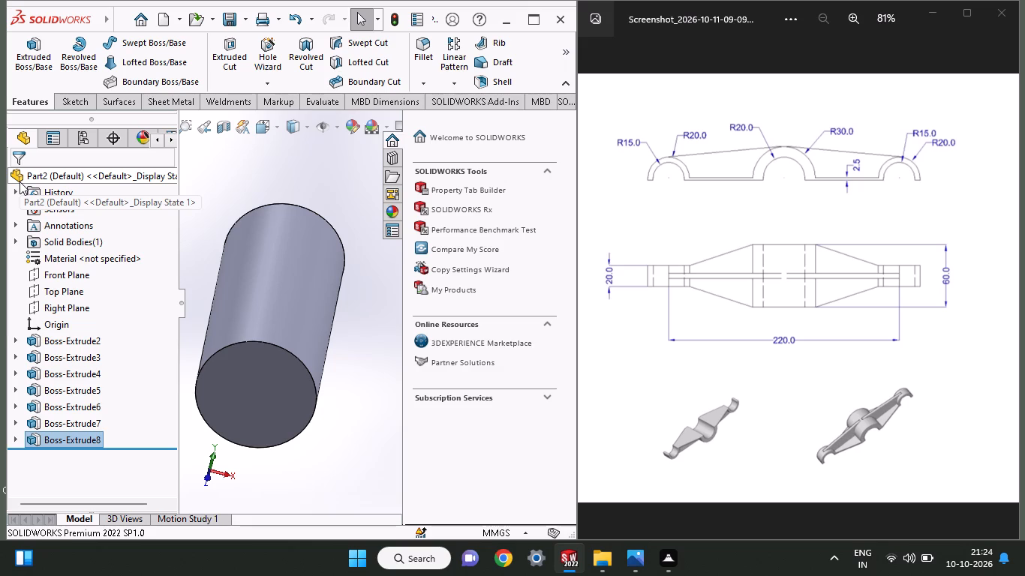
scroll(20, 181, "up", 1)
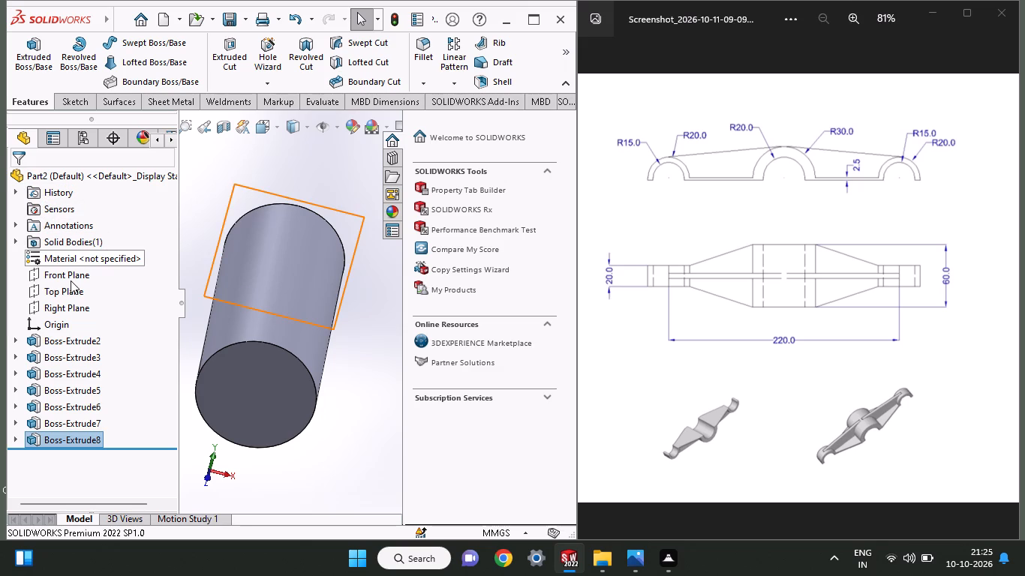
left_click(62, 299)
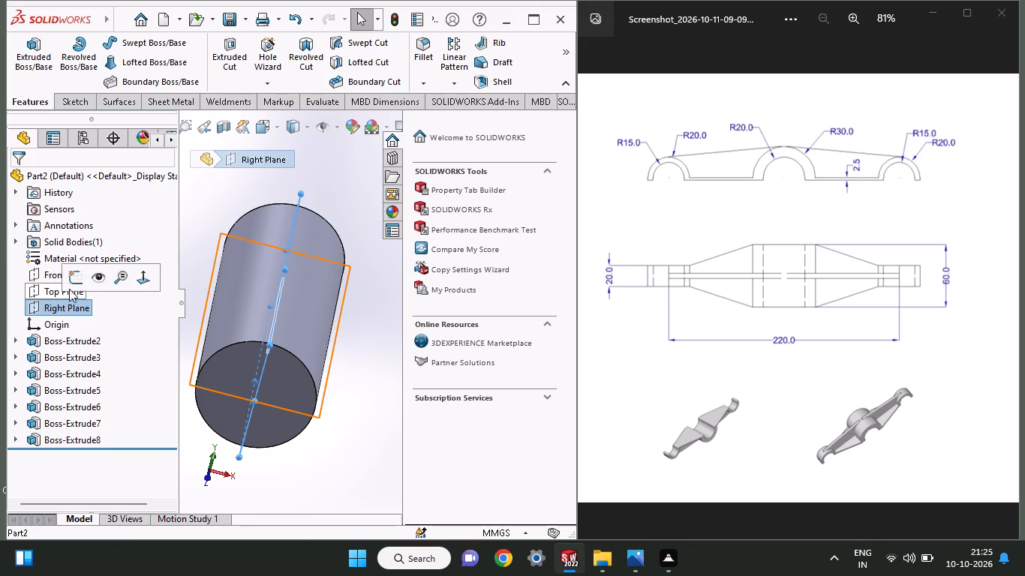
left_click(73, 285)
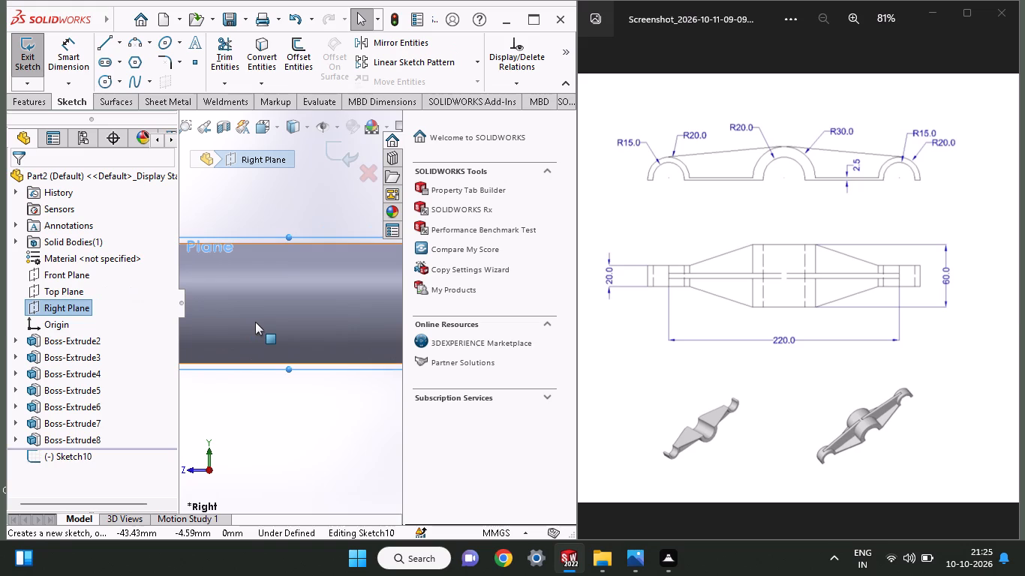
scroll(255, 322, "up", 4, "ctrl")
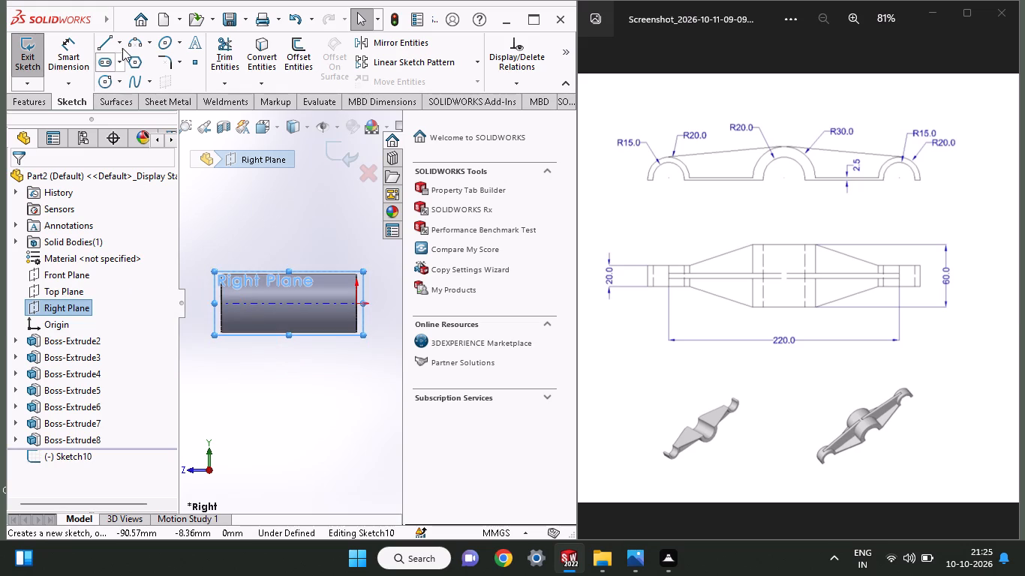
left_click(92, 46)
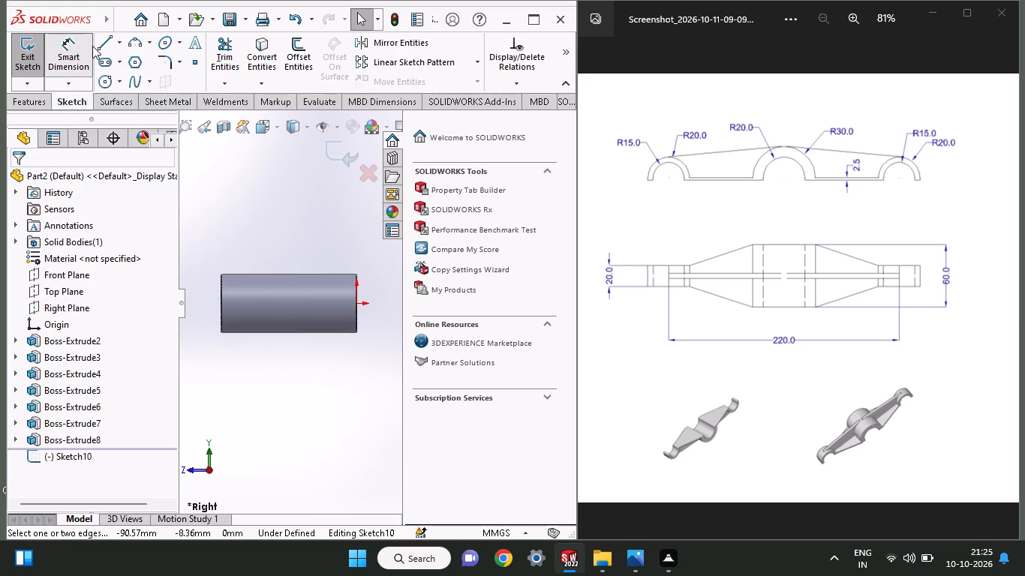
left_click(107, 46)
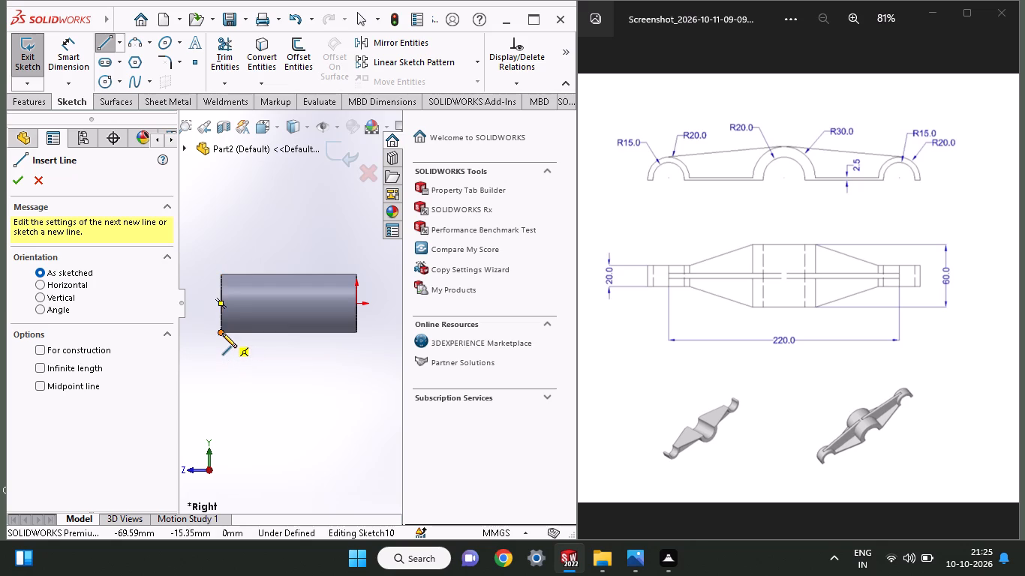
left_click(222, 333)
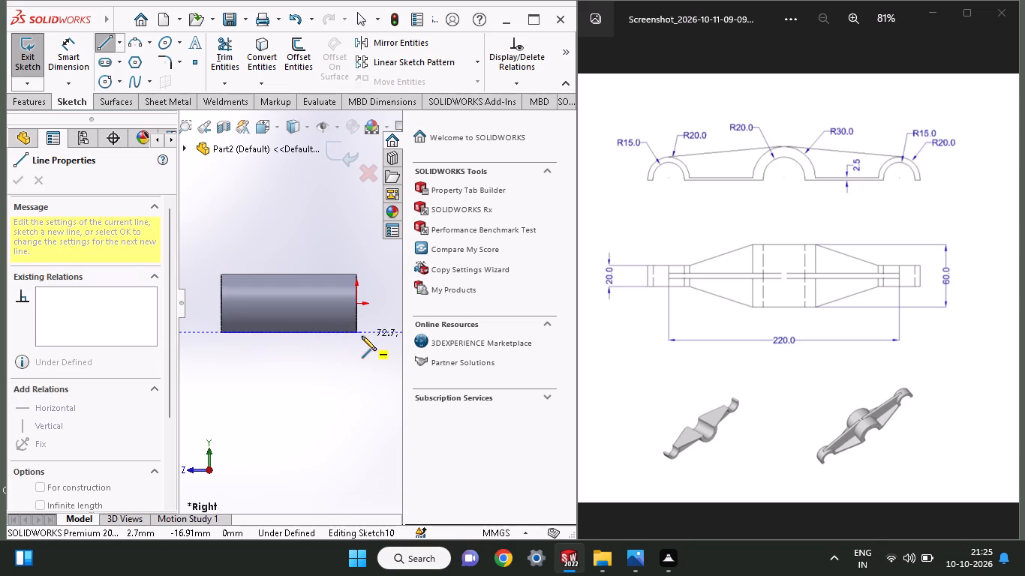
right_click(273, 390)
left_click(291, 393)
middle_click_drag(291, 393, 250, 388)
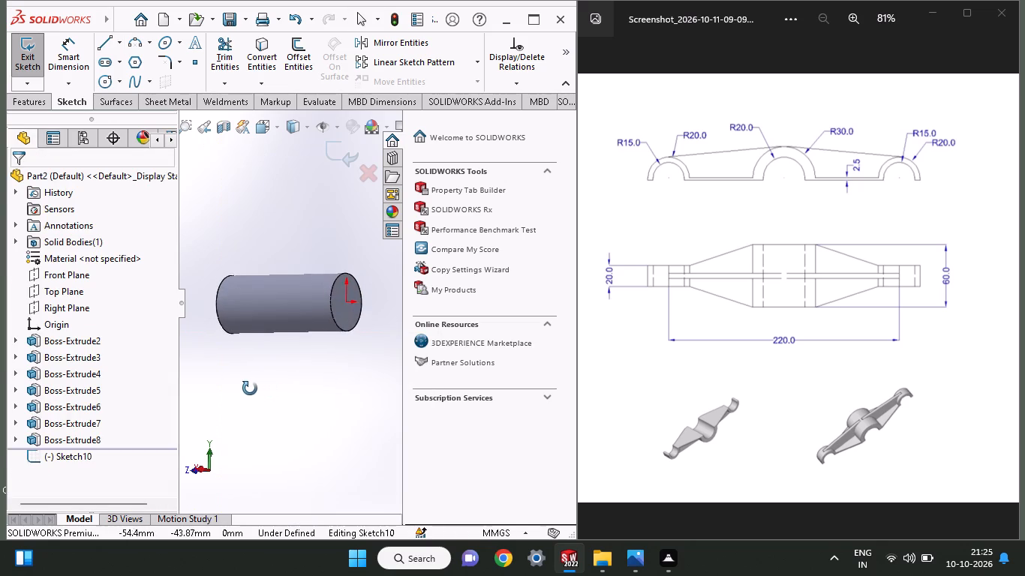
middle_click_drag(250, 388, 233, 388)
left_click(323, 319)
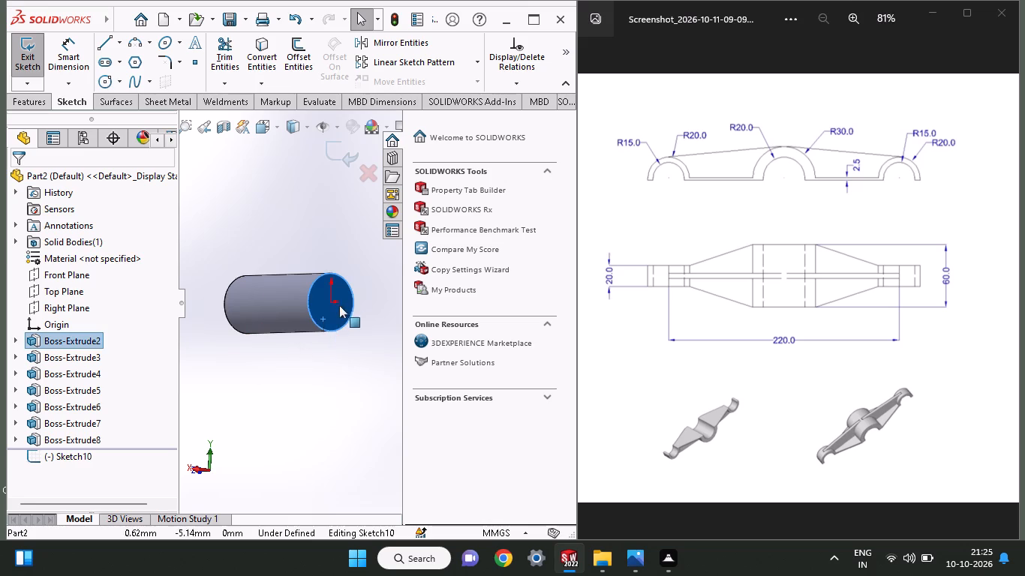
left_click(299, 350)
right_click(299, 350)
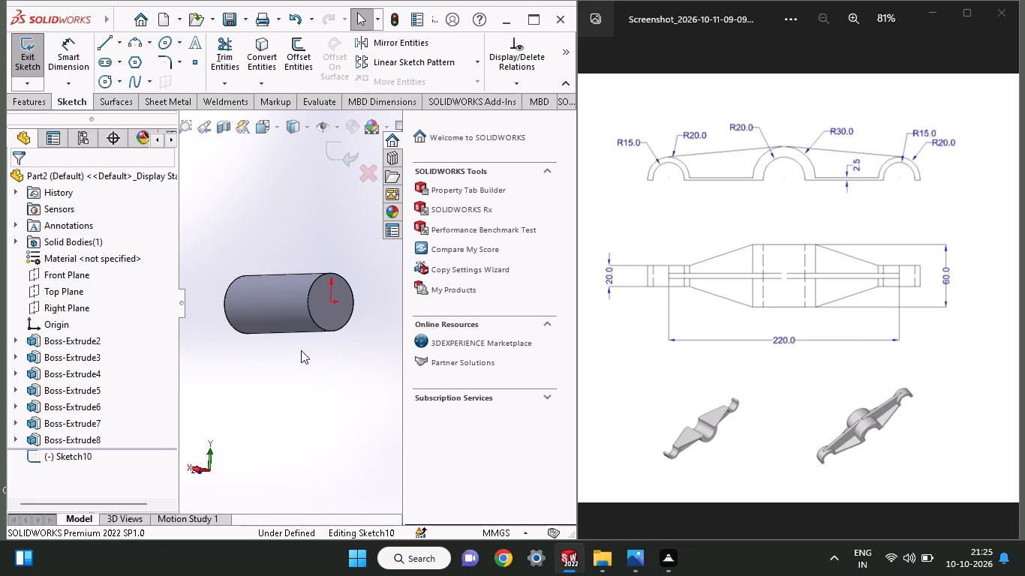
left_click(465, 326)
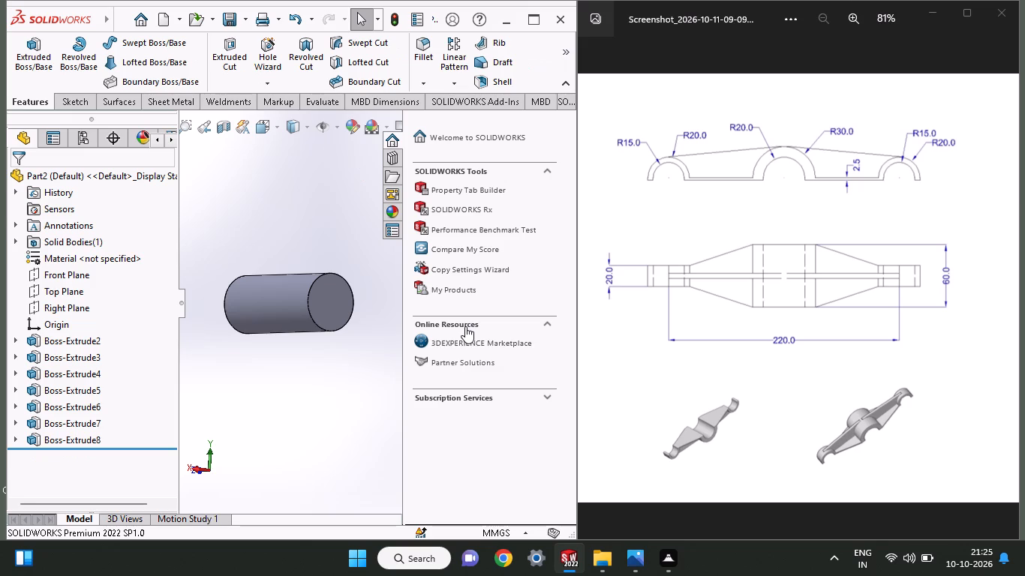
Start a sketch on the first section's back face and draw an origin-centred circle of 15 mm radius along its edge.
left_click(343, 307)
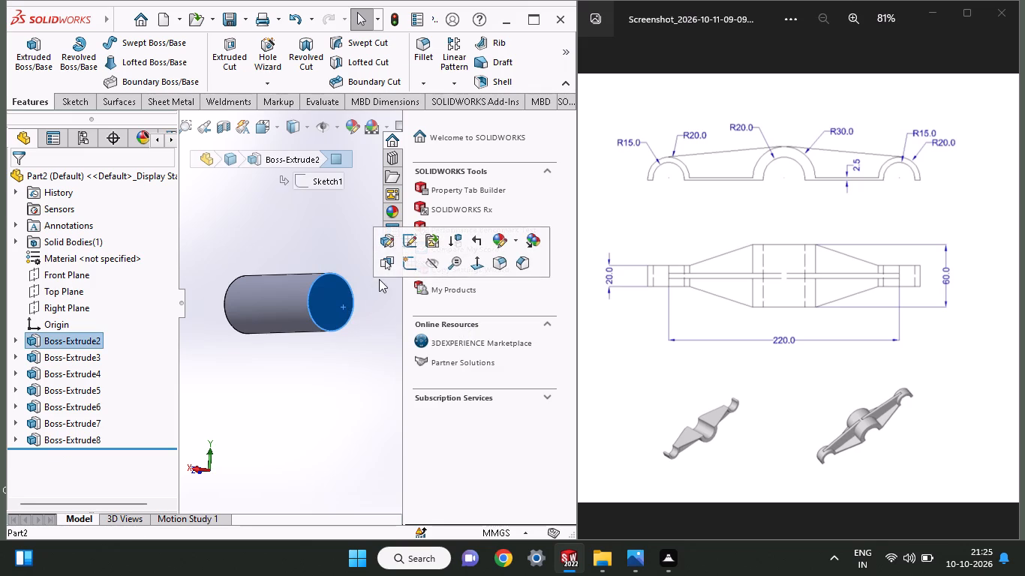
left_click(410, 263)
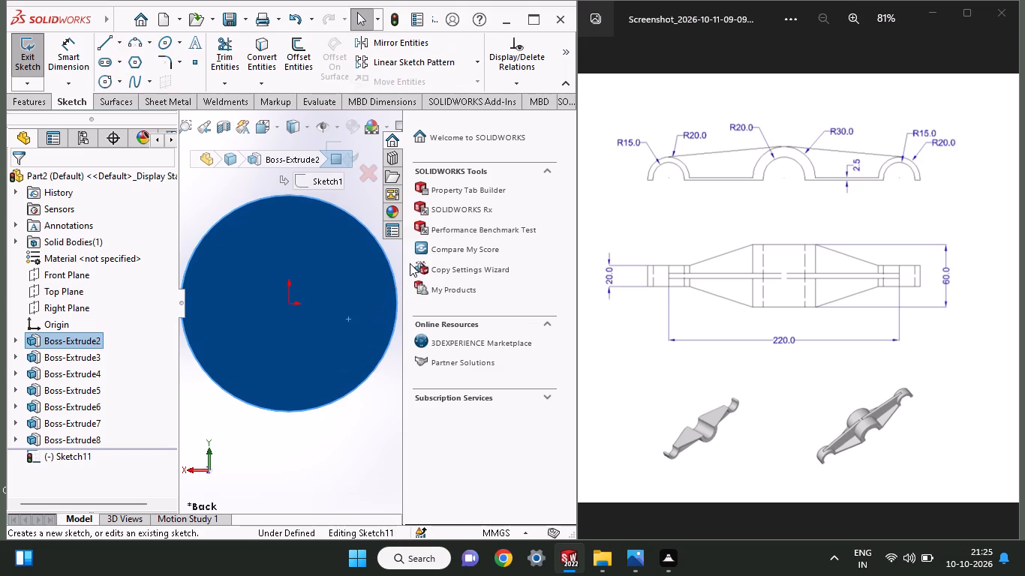
left_click(103, 91)
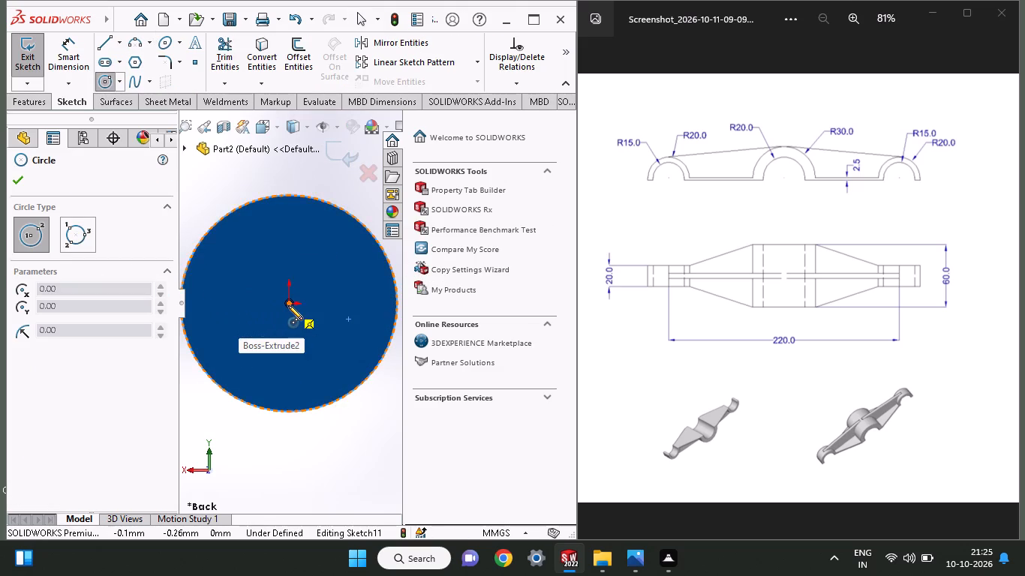
left_click_drag(288, 305, 288, 316)
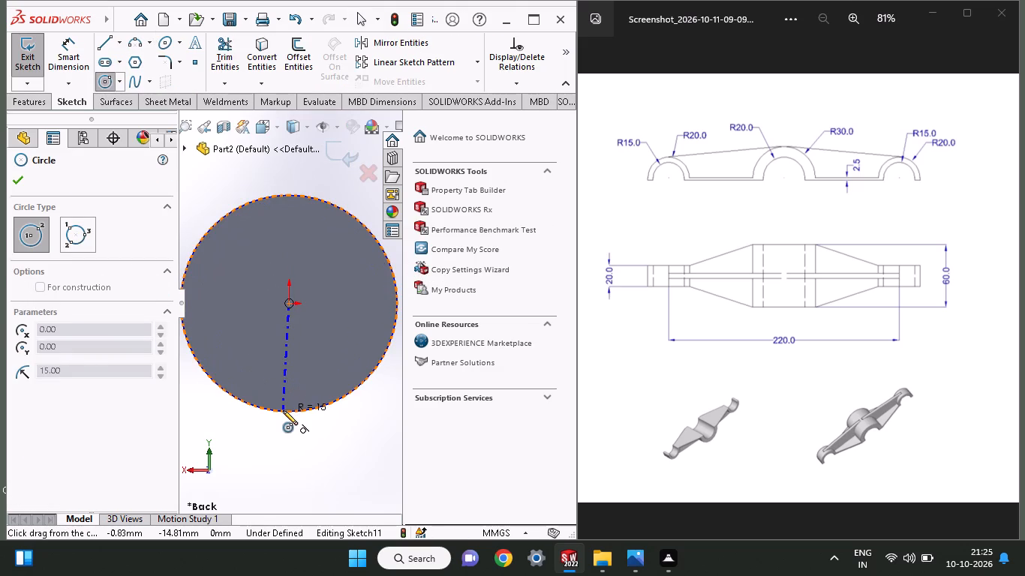
left_click(283, 410)
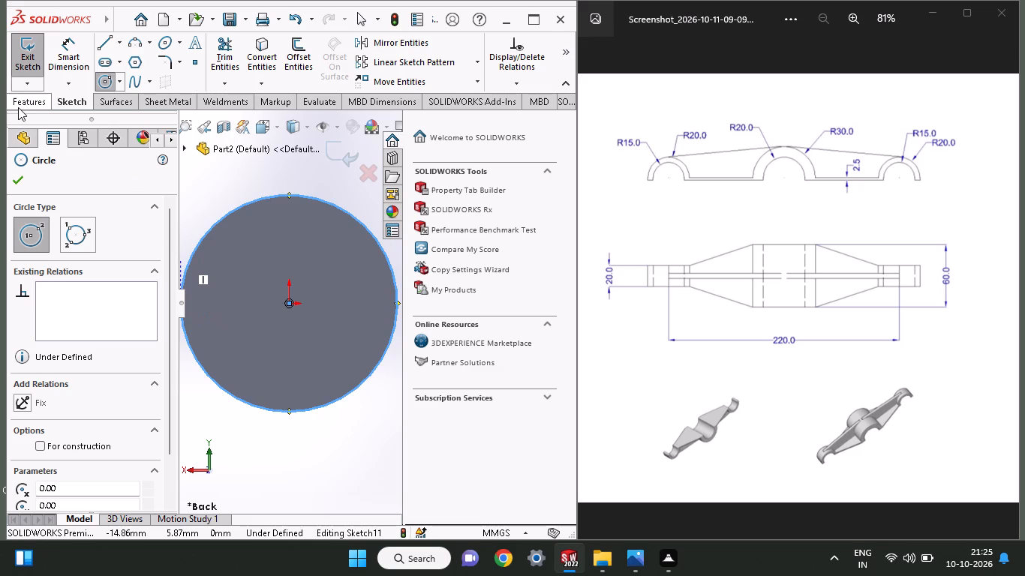
Cut-extrude the 15 mm radius circle into the back end of the boss with a blind depth of 10 mm.
left_click(18, 107)
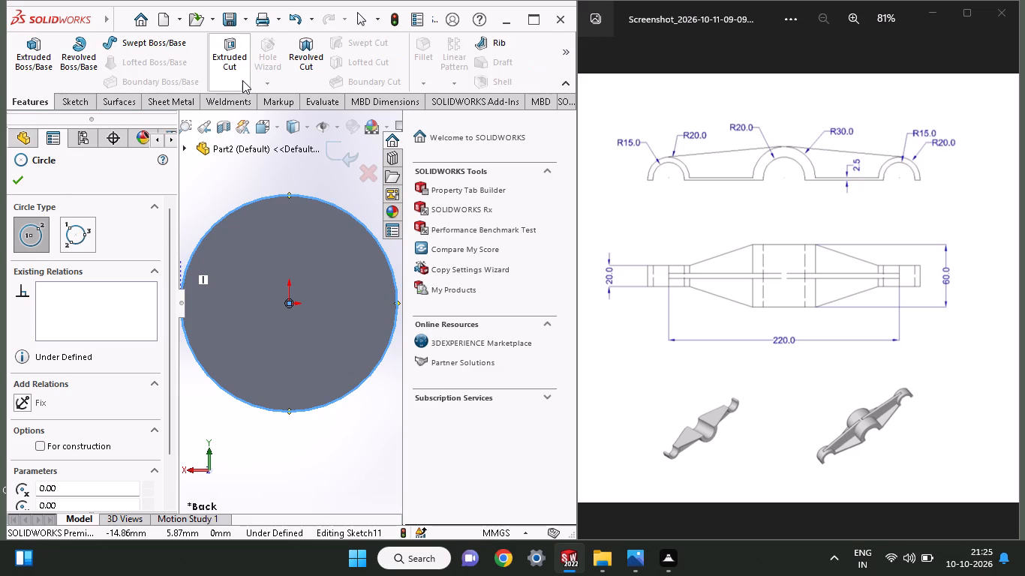
left_click(242, 80)
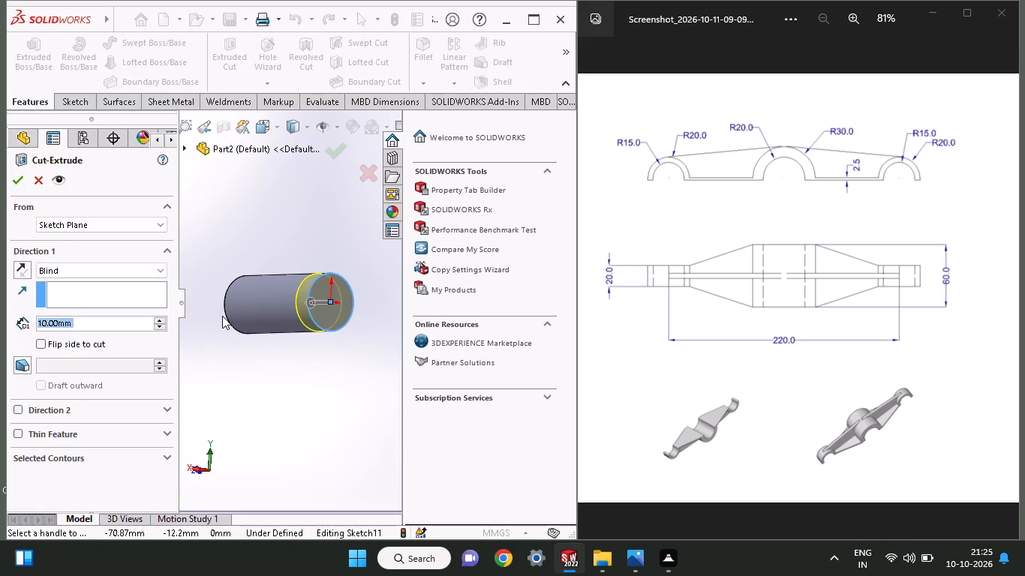
middle_click(275, 363)
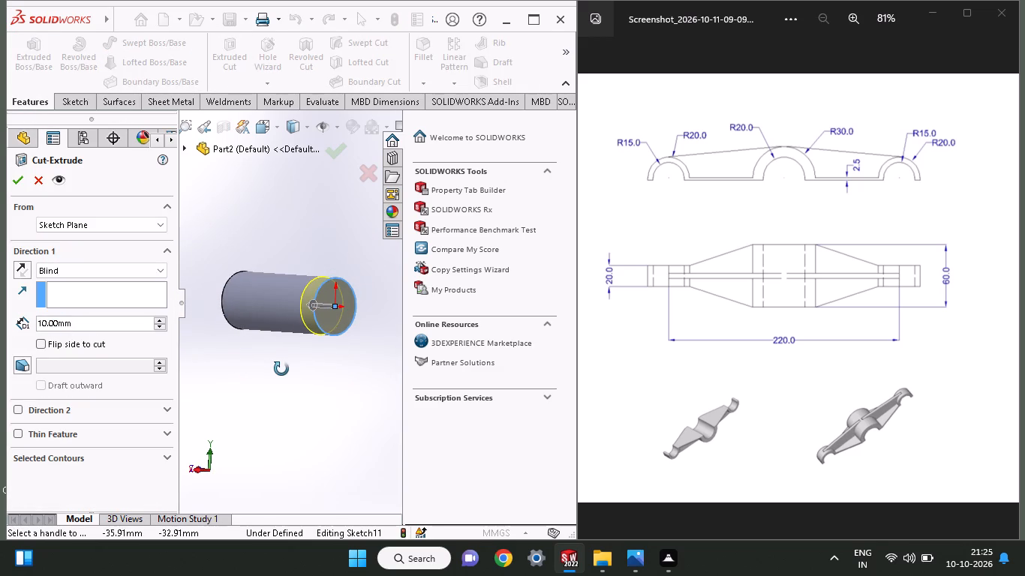
left_click(22, 178)
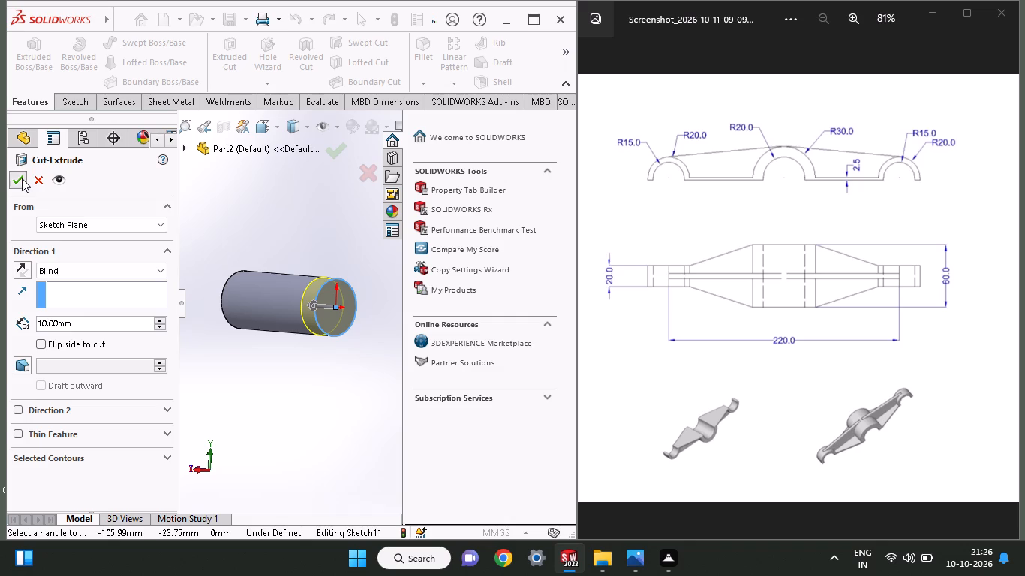
middle_click_drag(265, 376, 251, 379)
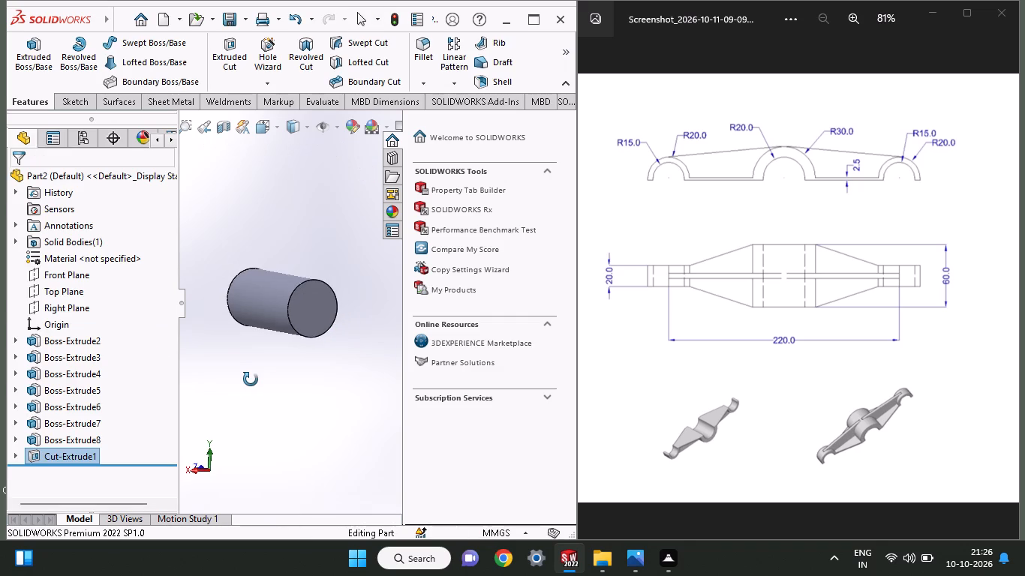
middle_click_drag(251, 379, 233, 378)
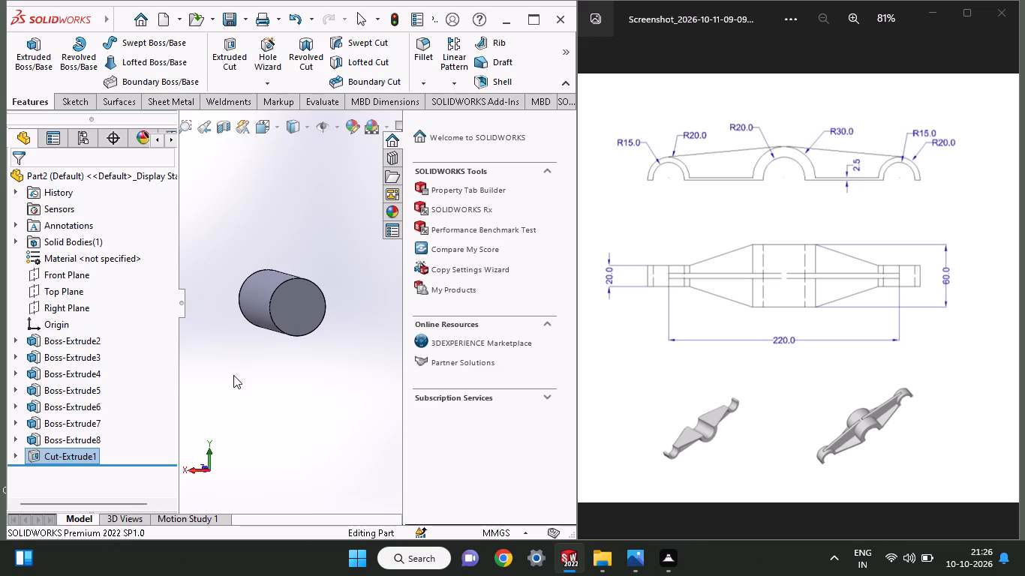
Start a sketch on the boss's trimmed back face and draw an origin-centred circle about 35 mm in diameter around it.
left_click(305, 319)
left_click(369, 274)
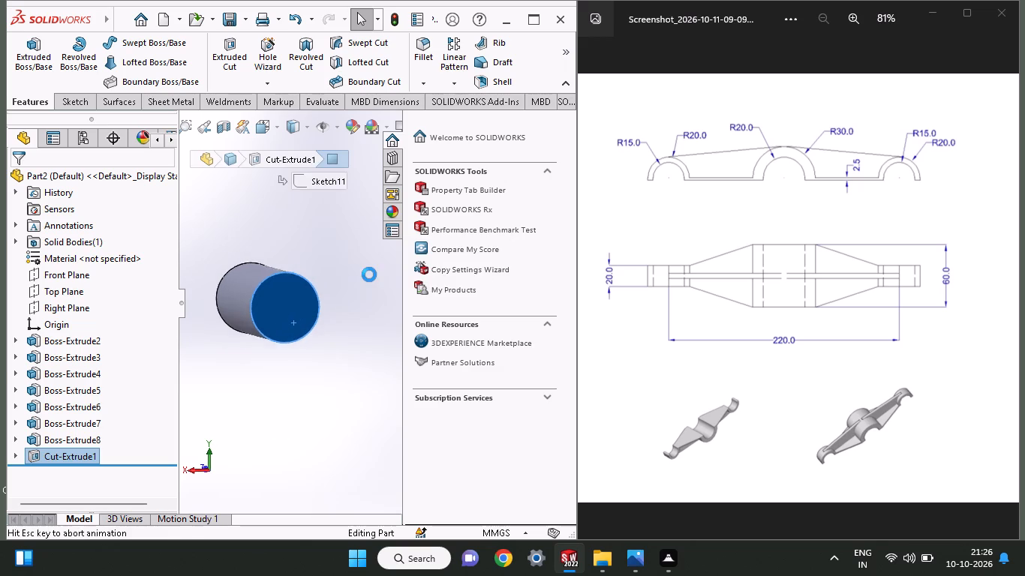
scroll(360, 298, "down", 1)
scroll(486, 508, "up", 1)
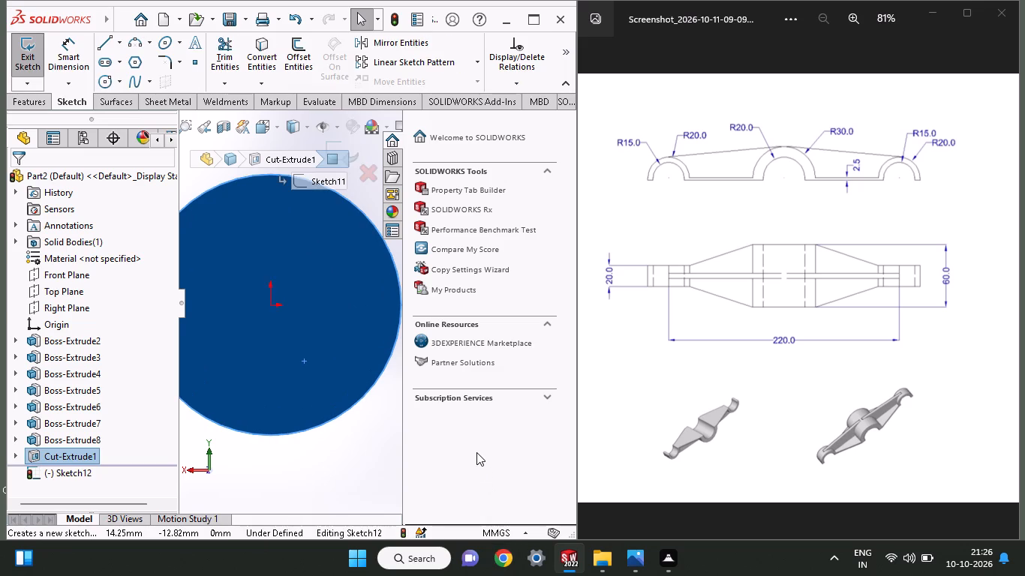
scroll(476, 452, "up", 7, "ctrl")
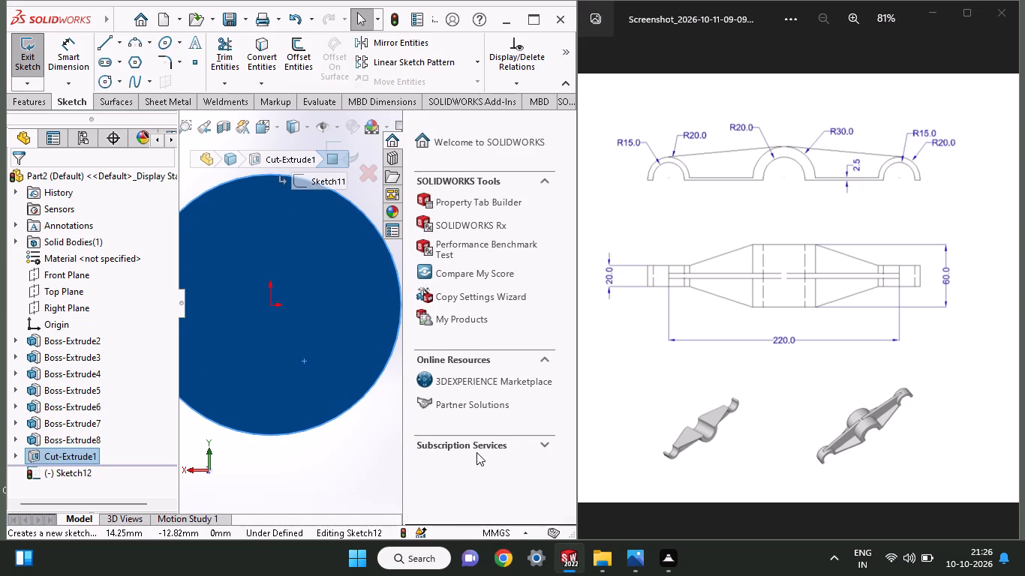
scroll(476, 452, "up", 4, "ctrl")
scroll(476, 450, "down", 3, "ctrl")
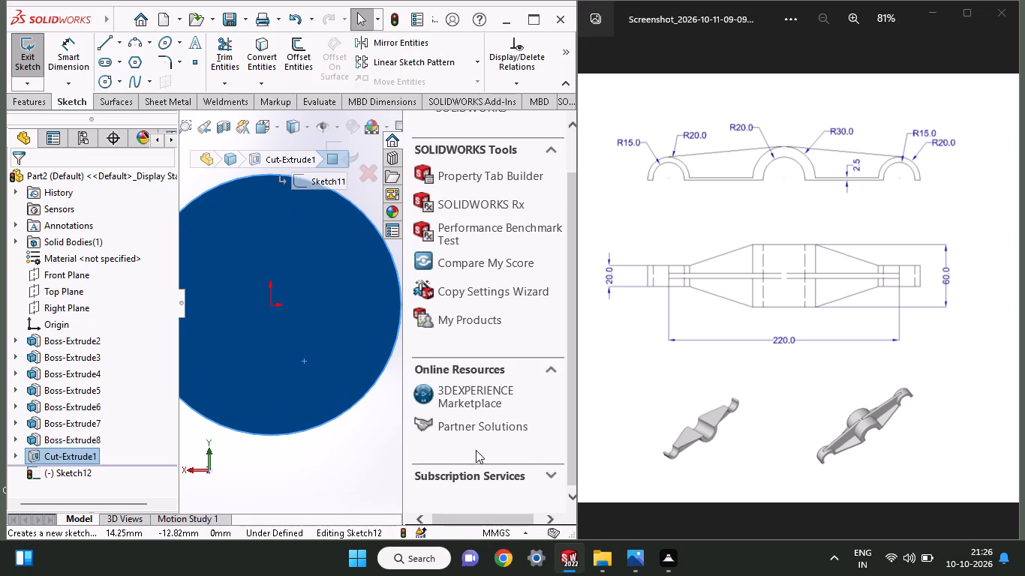
scroll(476, 450, "down", 12, "ctrl")
scroll(476, 450, "up", 3)
scroll(476, 450, "down", 3, "ctrl")
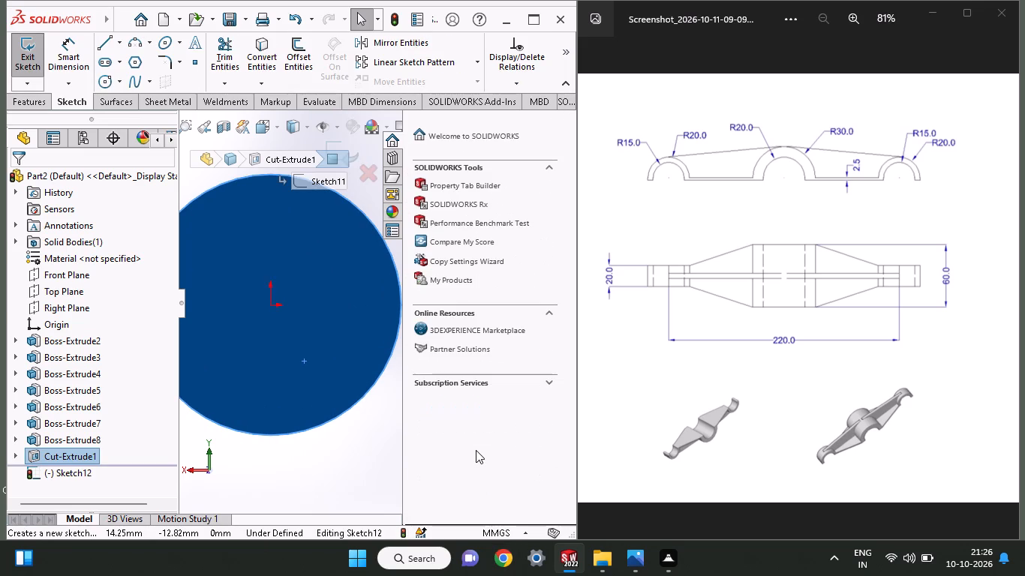
left_click(334, 410)
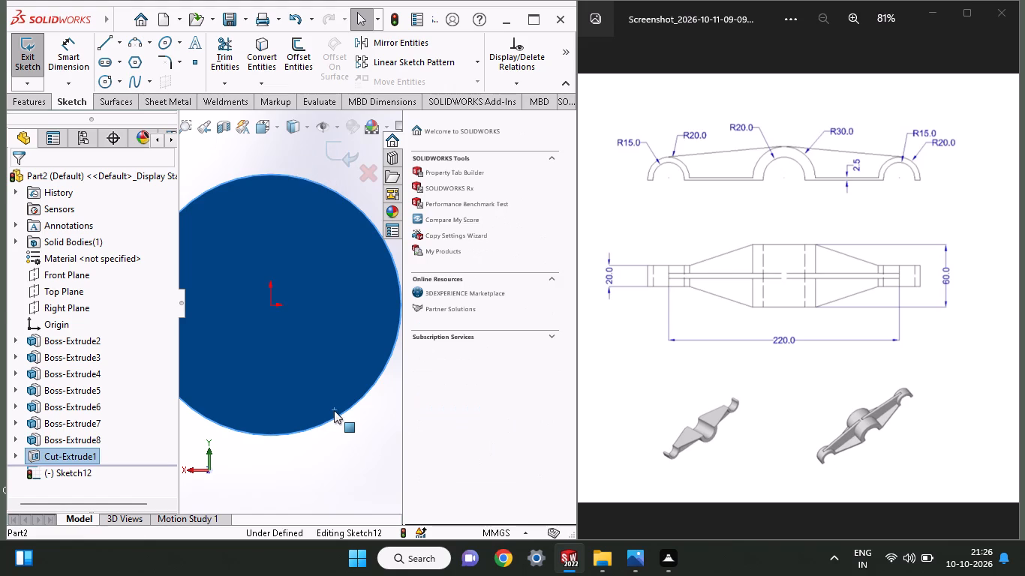
scroll(314, 376, "up", 3, "ctrl")
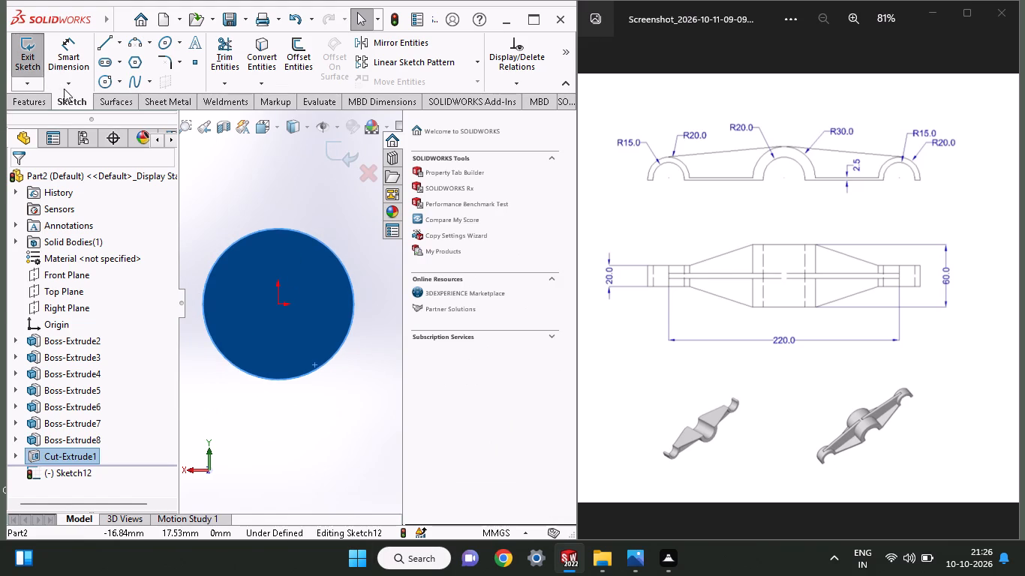
left_click(110, 79)
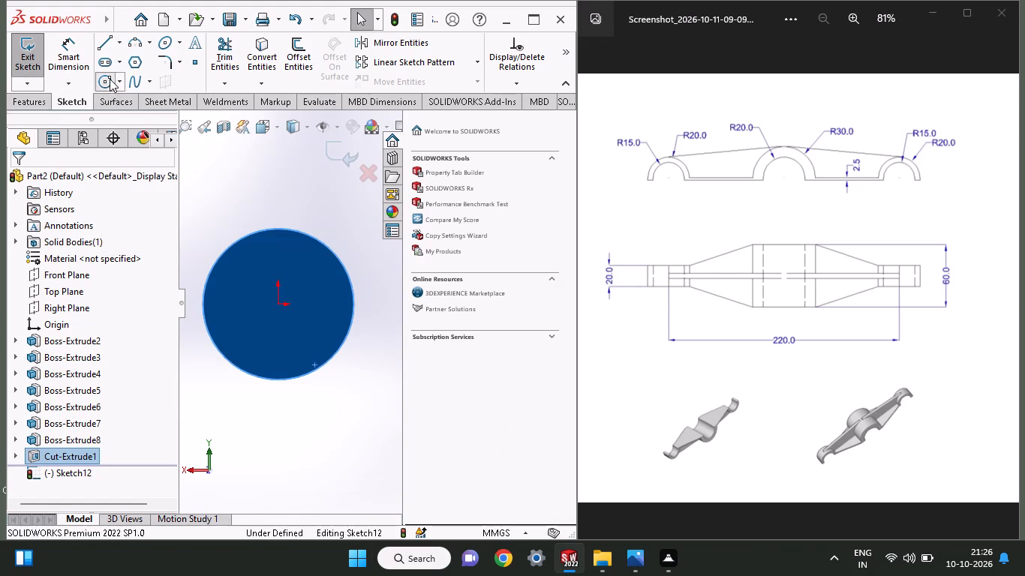
left_click(279, 303)
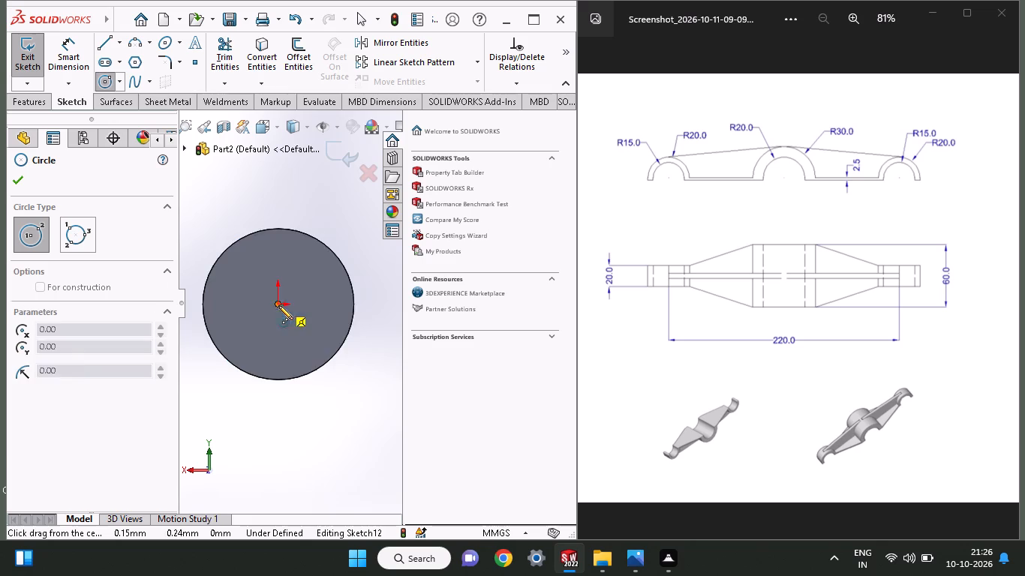
left_click(263, 390)
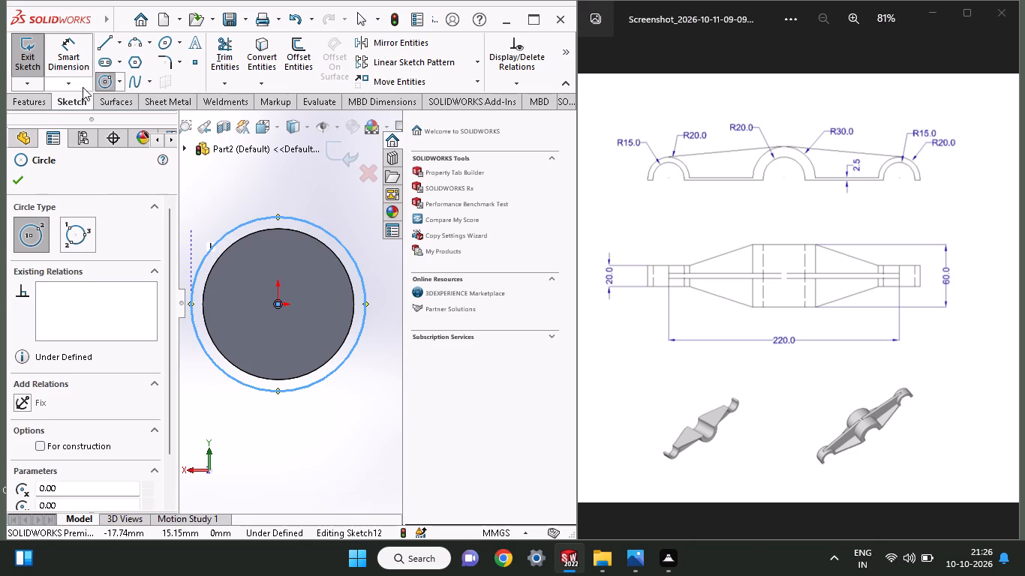
Dimension the new circle's diameter as 60 mm.
left_click(83, 85)
left_click(80, 99)
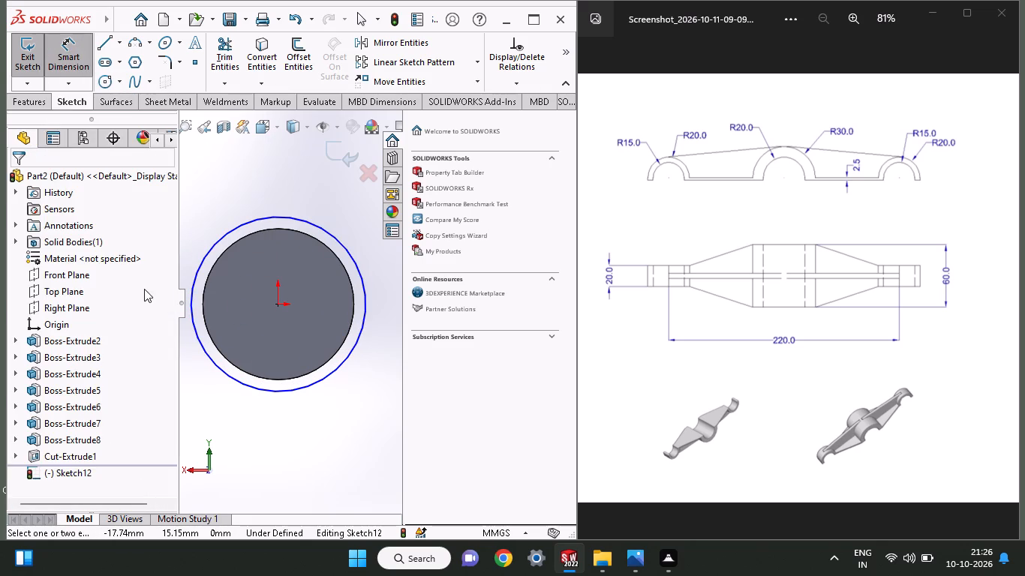
scroll(245, 391, "down", 1)
left_click(245, 391)
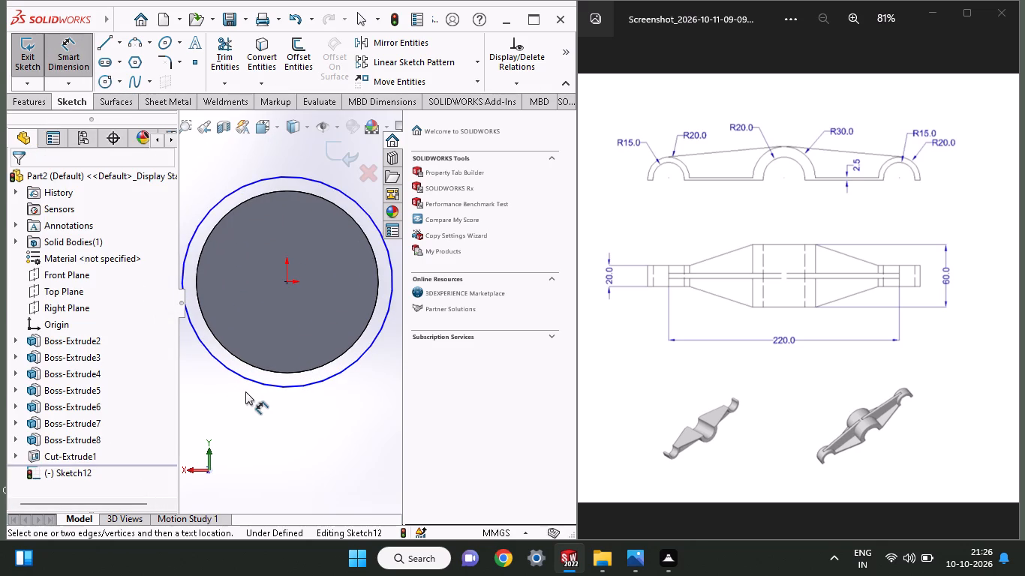
scroll(245, 391, "up", 1)
left_click(253, 364)
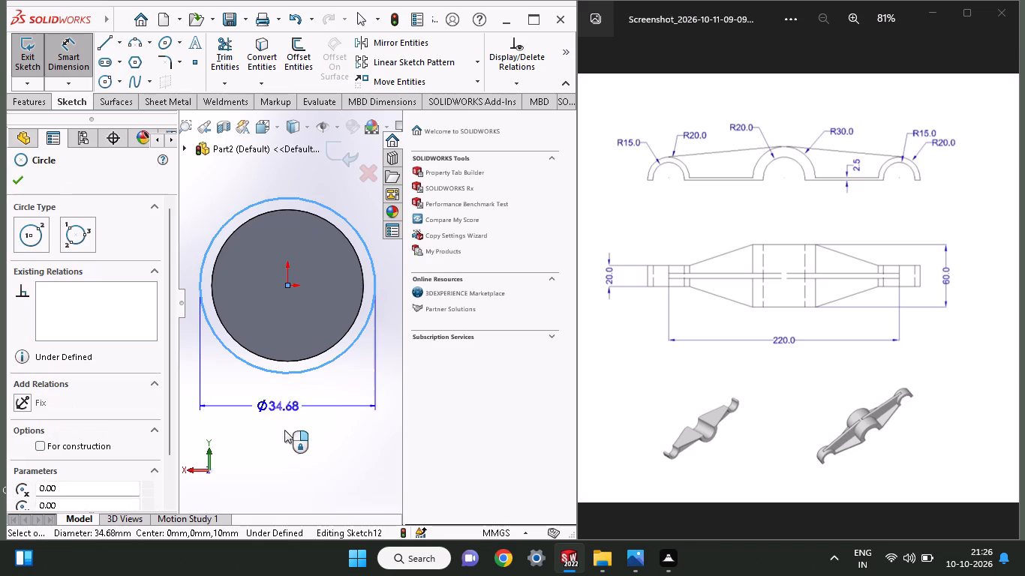
left_click(299, 431)
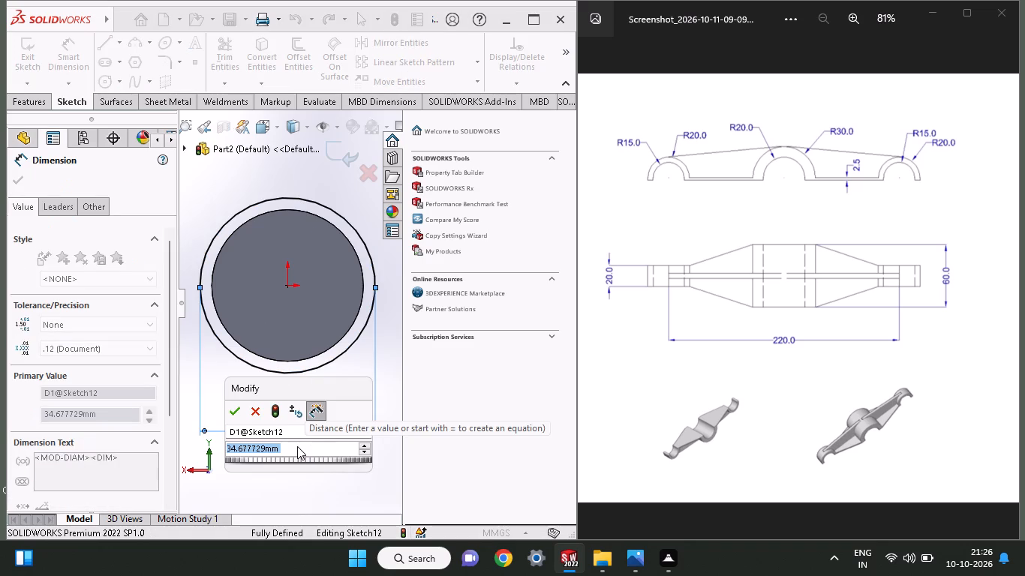
type("60")
key("Return")
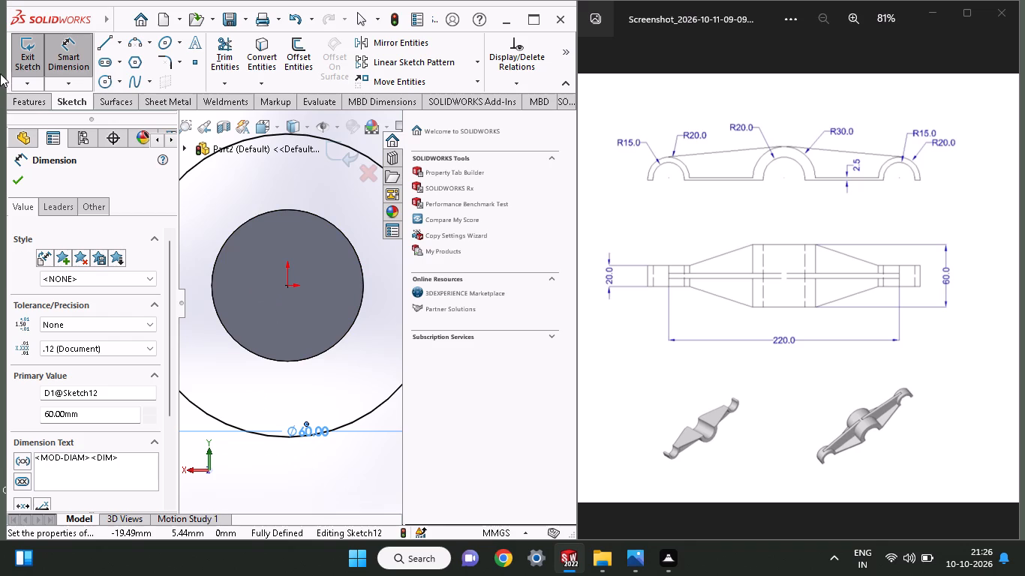
Extrude the 60 mm circle as a merged boss with a blind depth of 10 mm, reversed towards the cylinder.
left_click(32, 97)
left_click(43, 67)
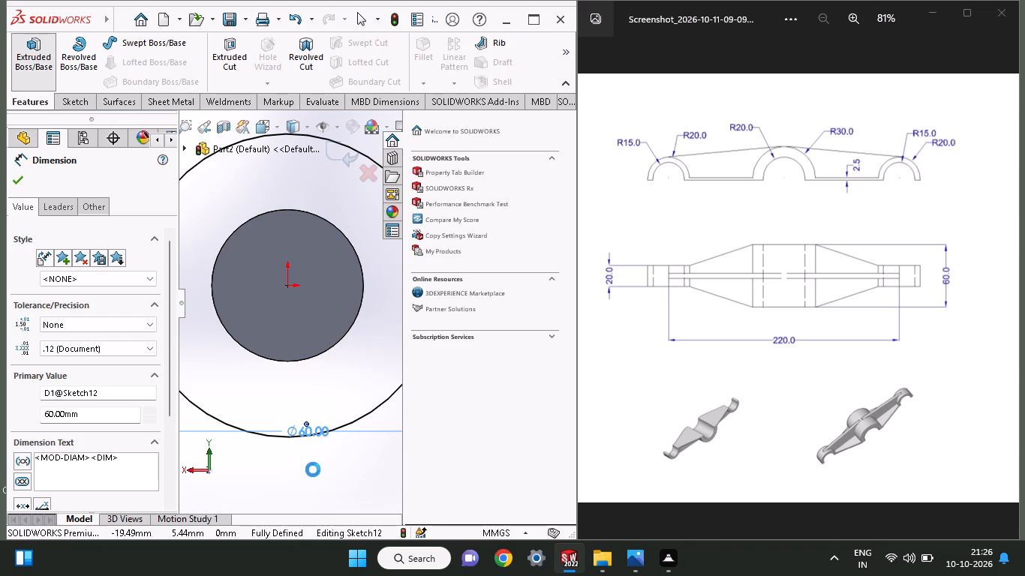
middle_click_drag(325, 435, 344, 427)
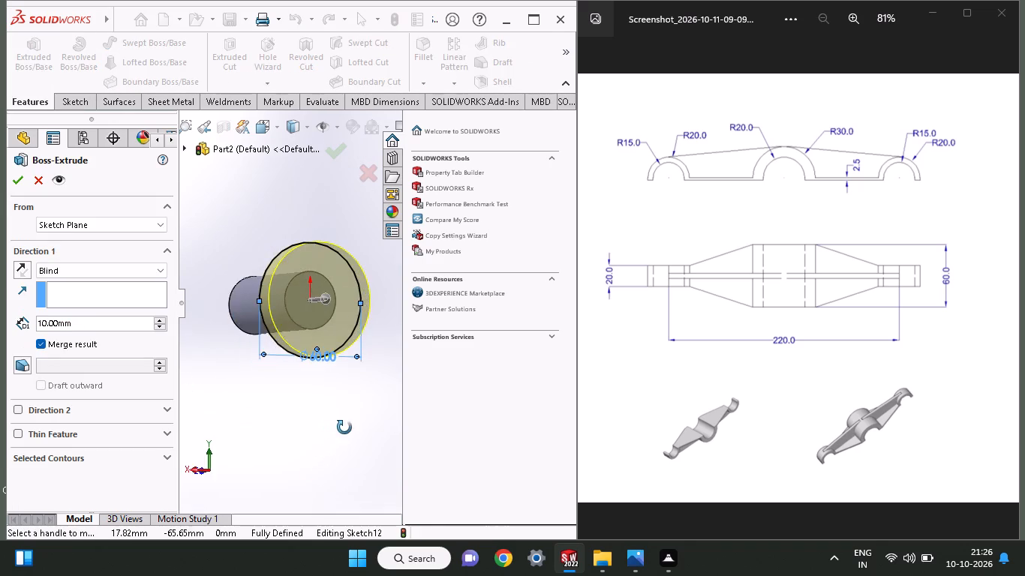
middle_click_drag(344, 427, 356, 427)
left_click(21, 263)
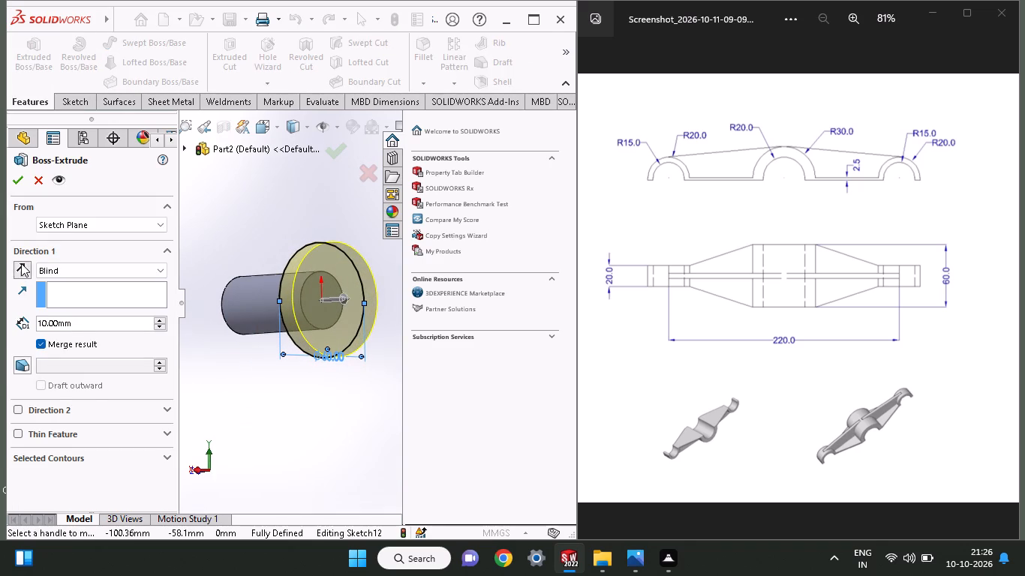
left_click(19, 183)
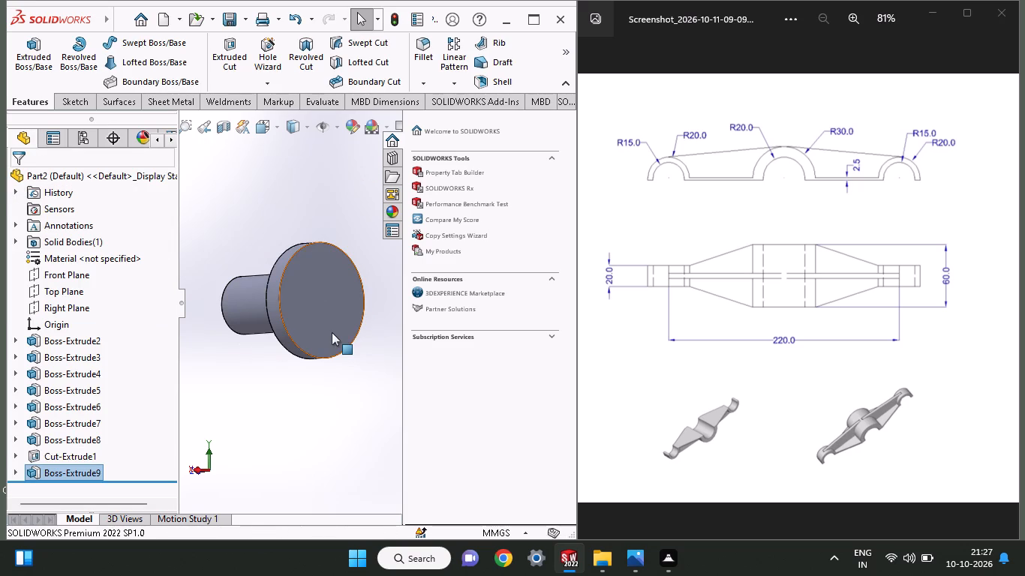
Start a sketch on the 60 mm disc's ring-shaped face on the side of the smaller cylinder.
middle_click_drag(324, 353, 419, 338)
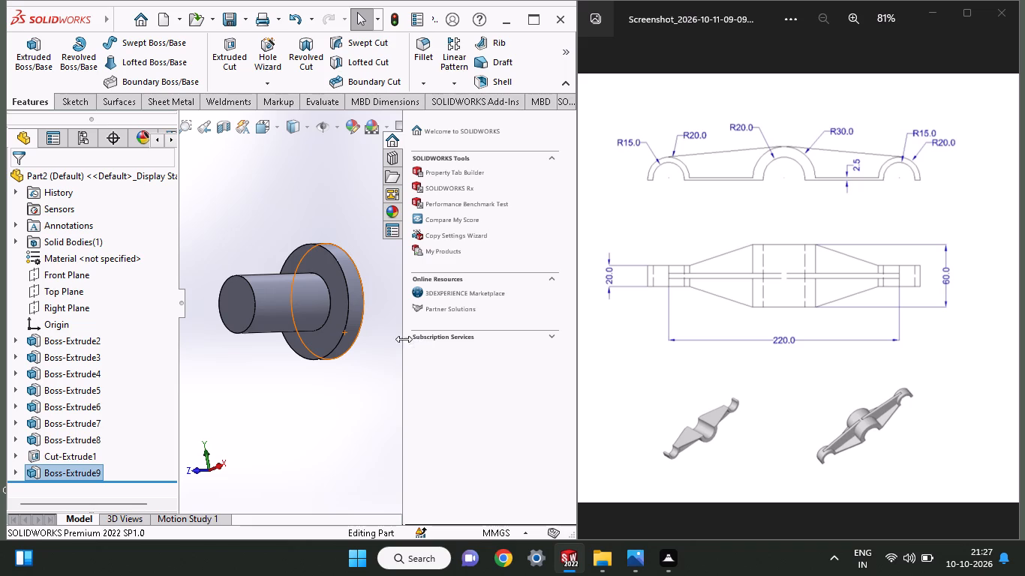
left_click(335, 323)
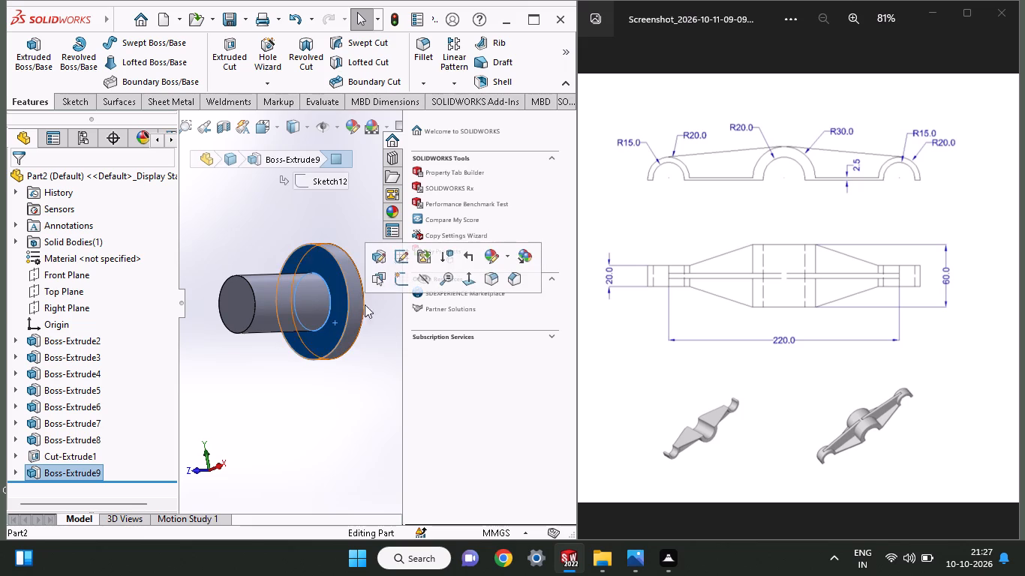
left_click(396, 287)
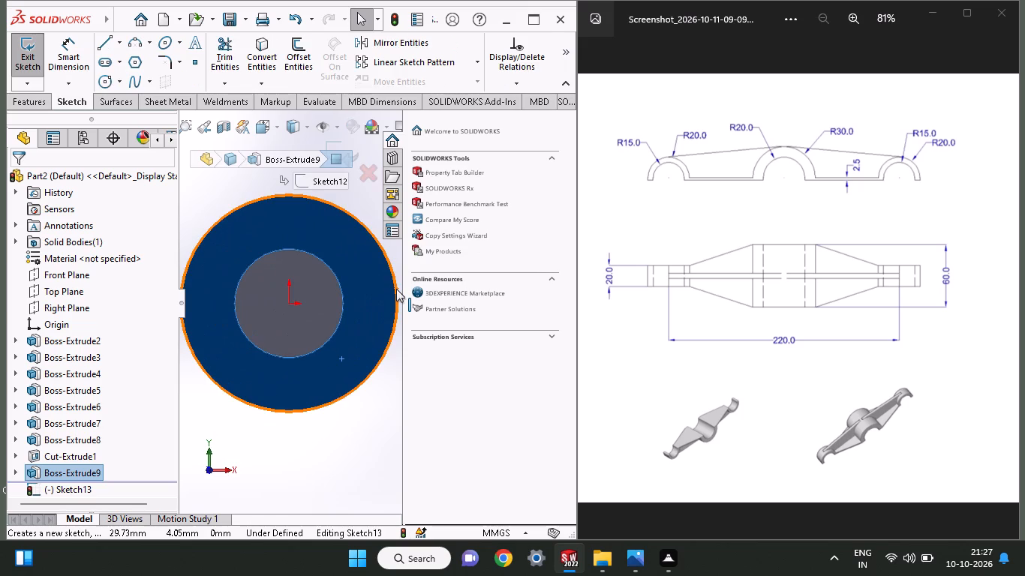
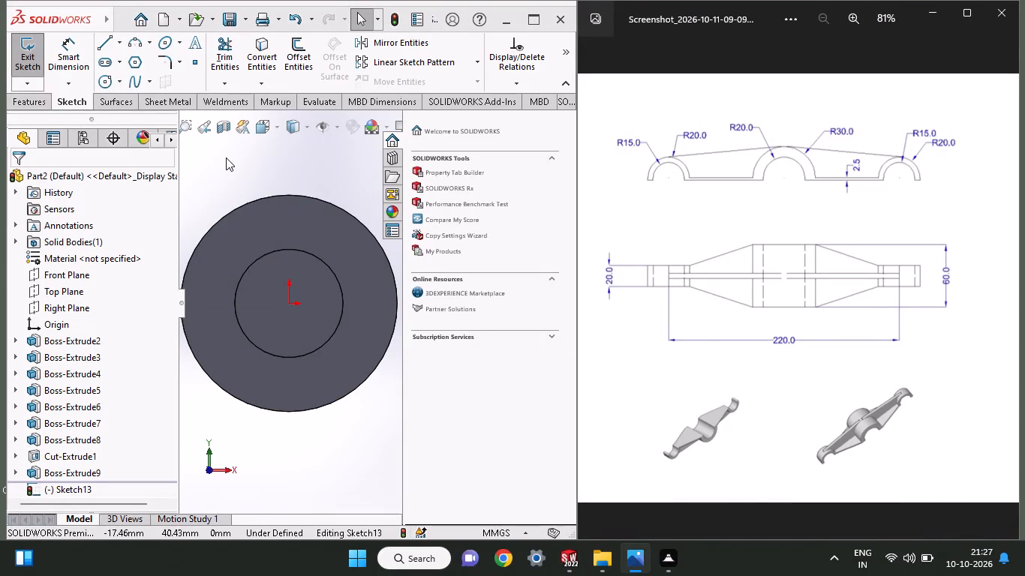
Draw an origin-centred circle out to the 60 mm disc's outer edge and extrude it as a merged boss, blind 10 mm.
left_click(110, 84)
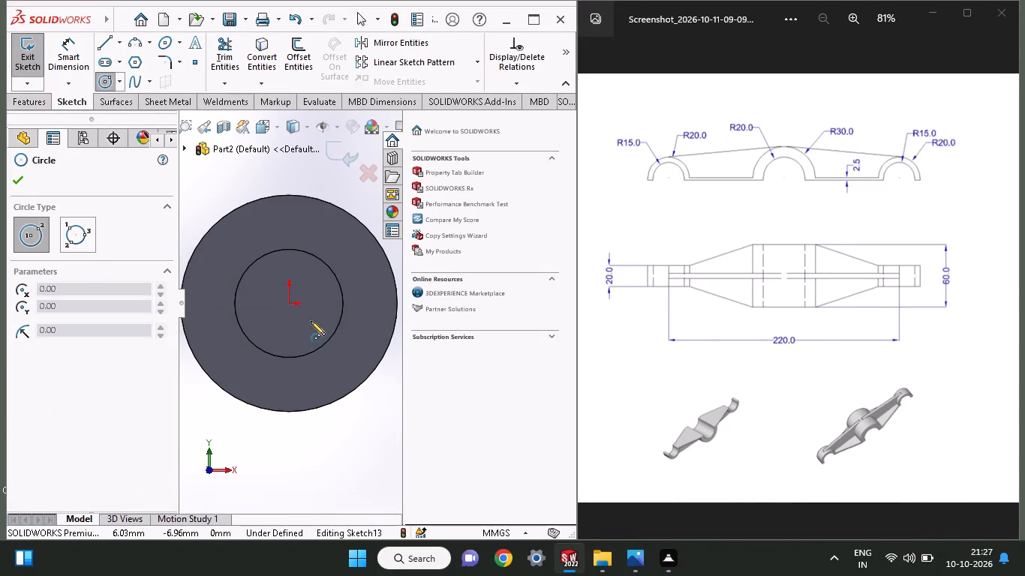
left_click(291, 304)
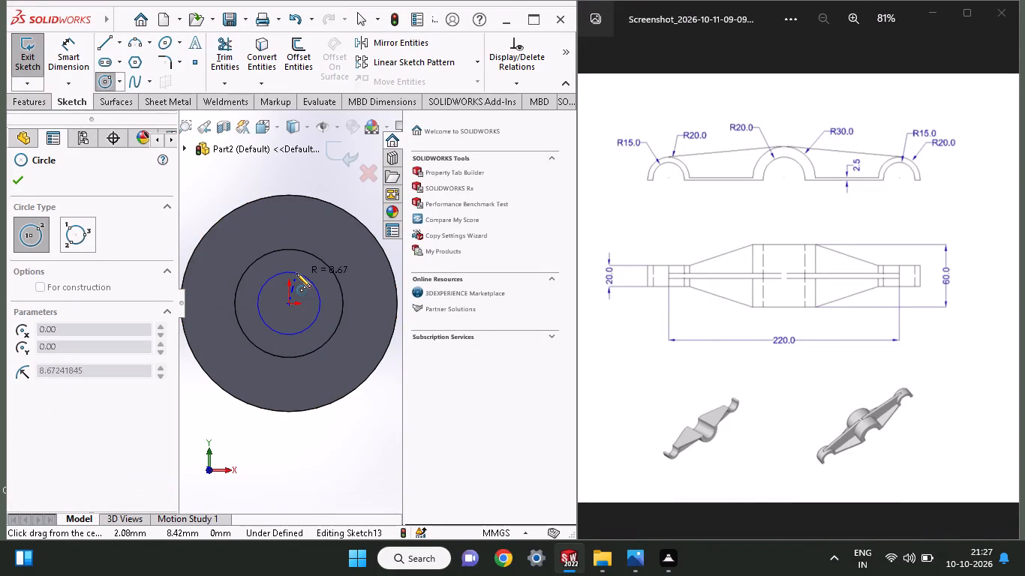
left_click(326, 205)
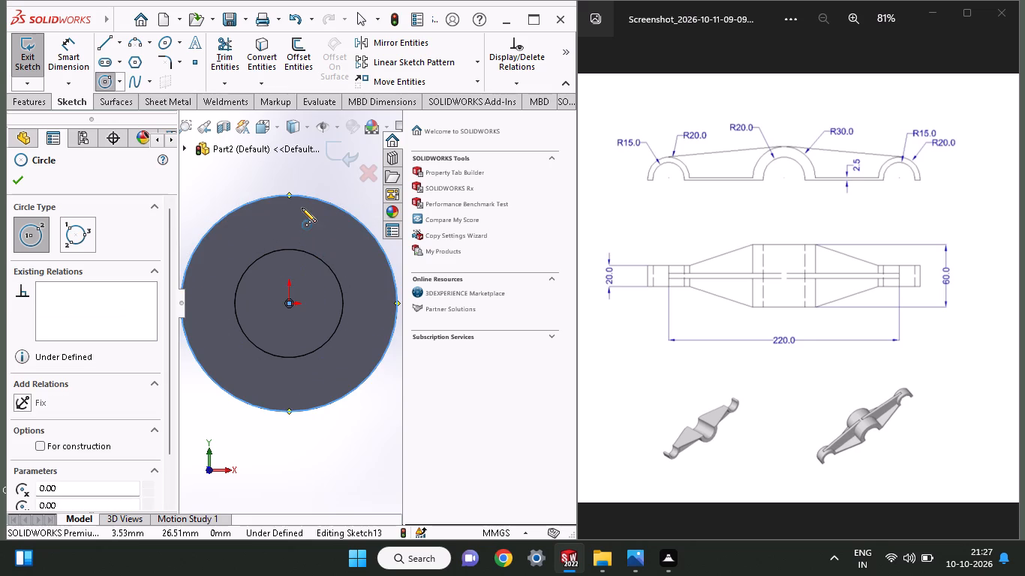
left_click(35, 95)
left_click(42, 80)
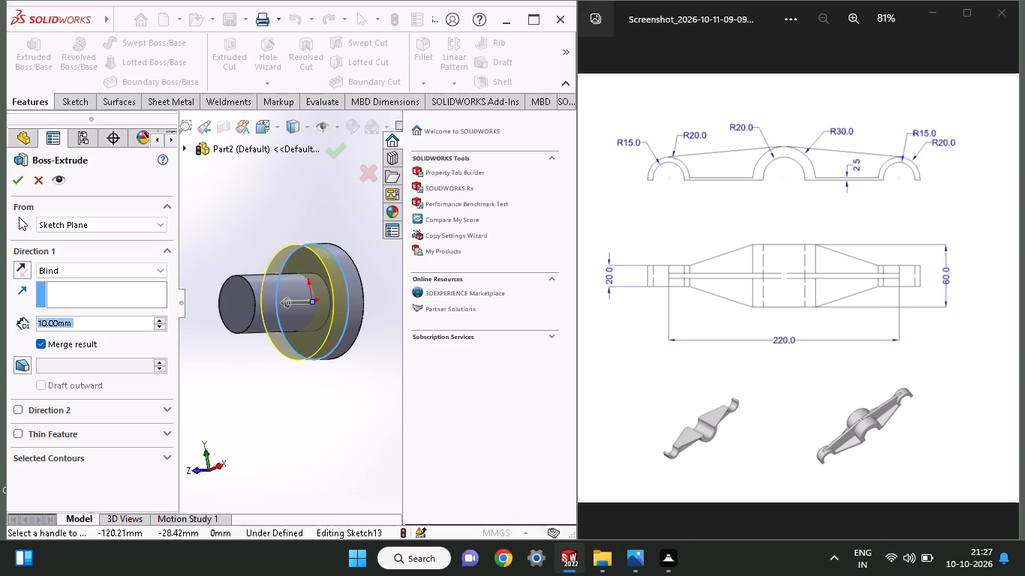
left_click(16, 184)
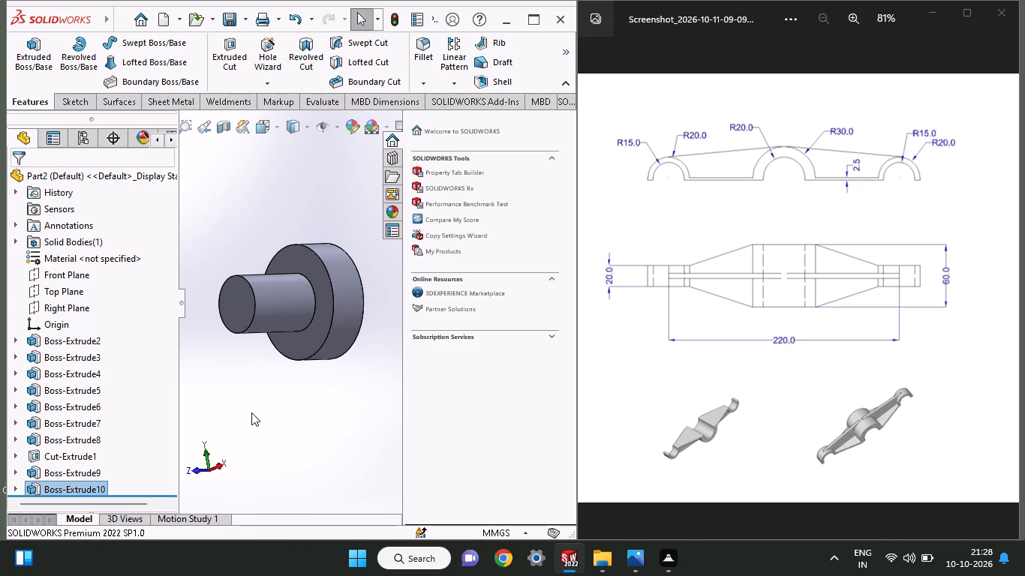
Sketch an origin-centred circle of 30 mm radius on the thickened disc's ring-shaped face around the smaller cylinder, matching its outer edge.
middle_click_drag(260, 416, 296, 435)
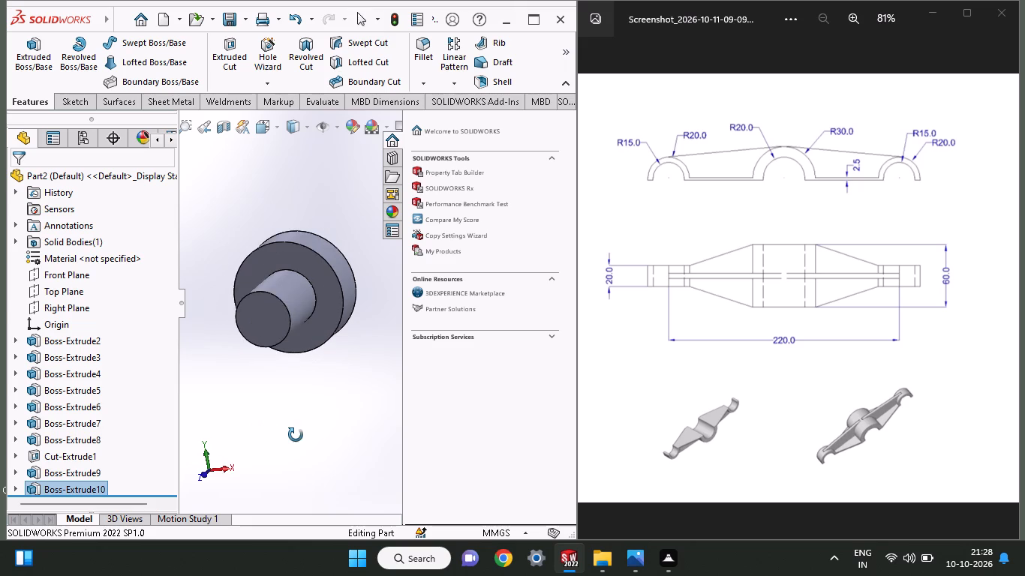
middle_click_drag(296, 435, 314, 415)
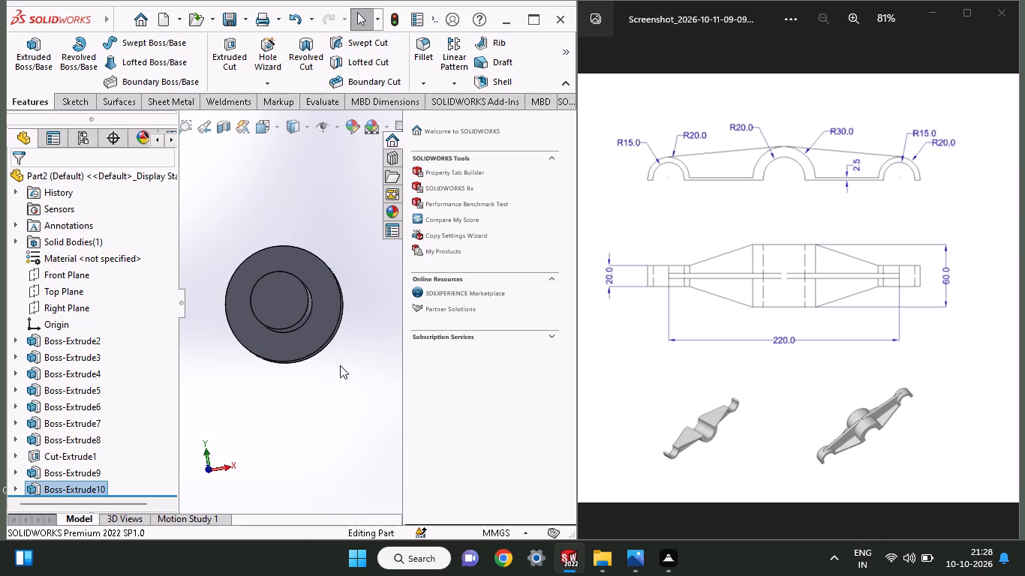
left_click(329, 298)
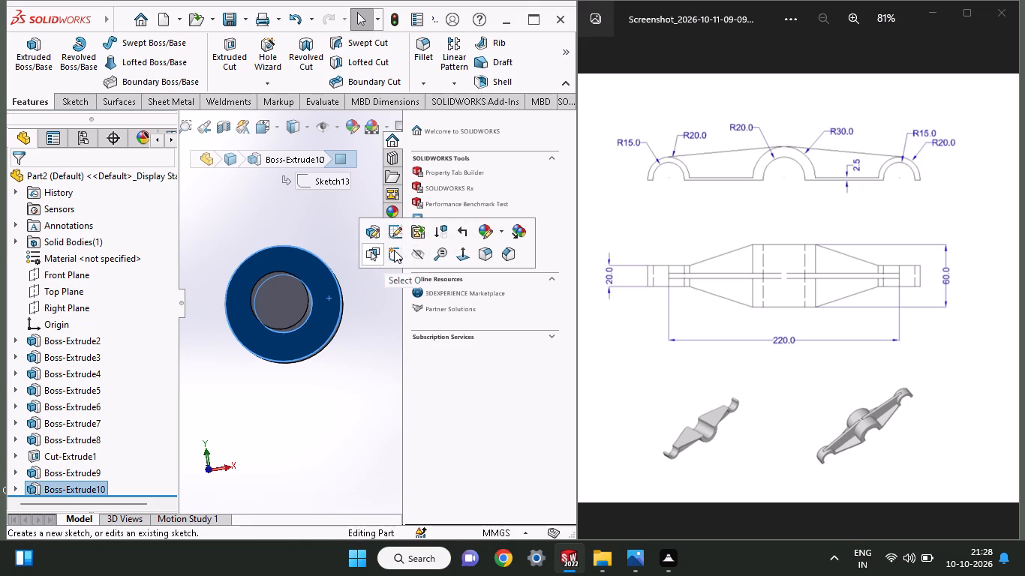
left_click(394, 250)
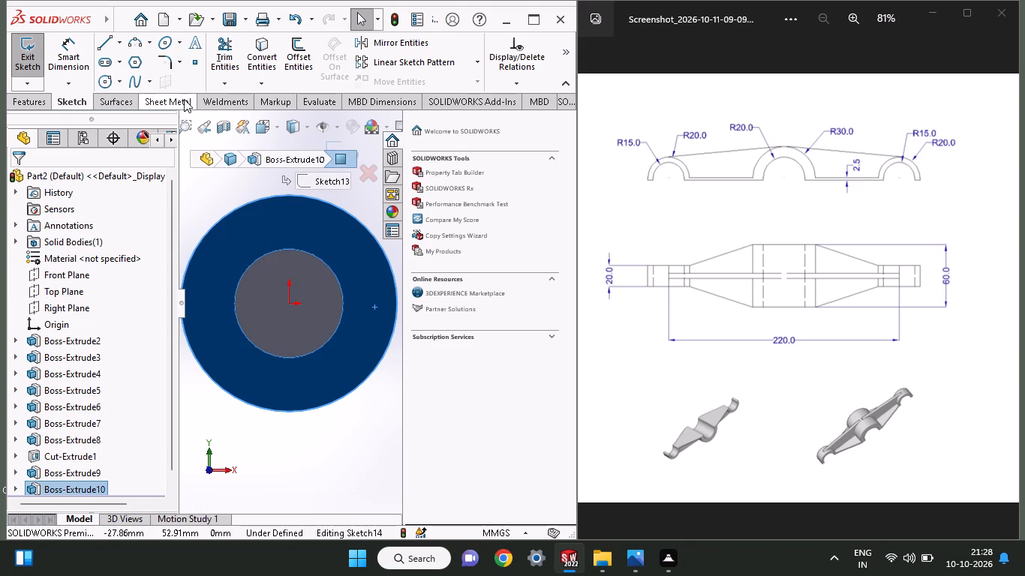
left_click(102, 88)
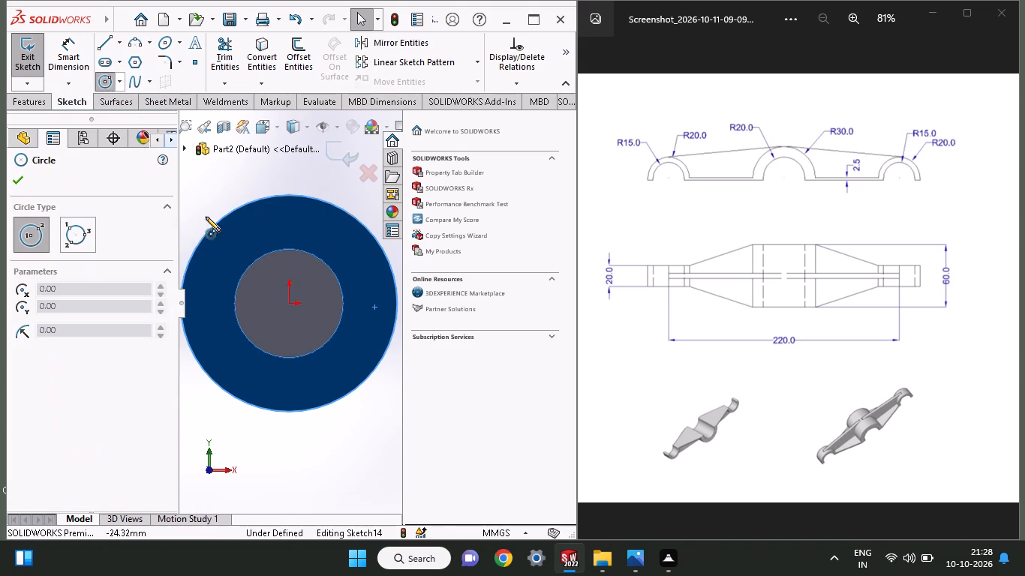
left_click(290, 303)
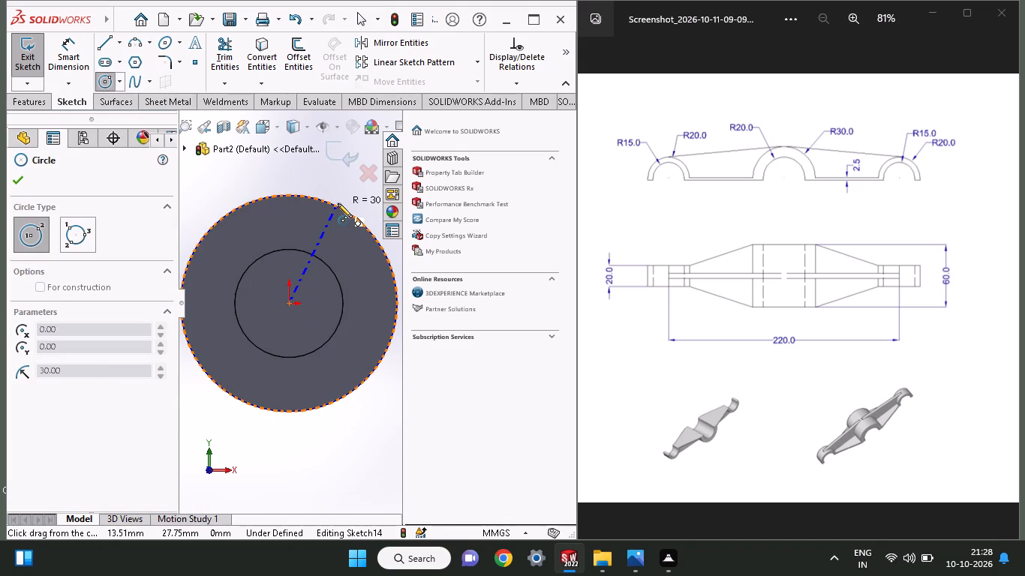
left_click(338, 203)
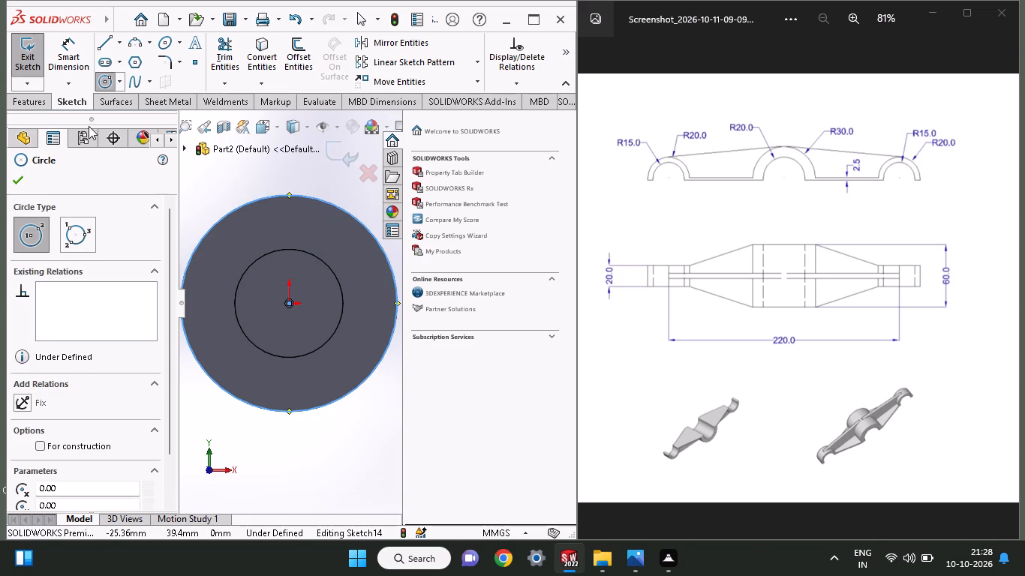
Extrude the 30 mm radius circle along the smaller cylinder as a merged boss with a blind depth of 10 mm.
left_click(30, 100)
left_click(43, 78)
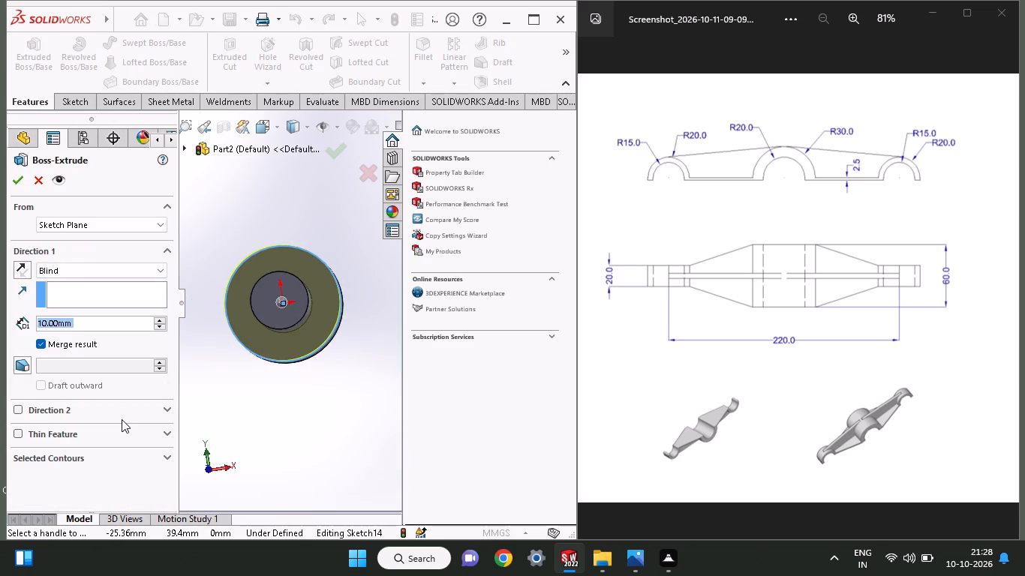
scroll(171, 352, "down", 1)
middle_click_drag(173, 343, 183, 313)
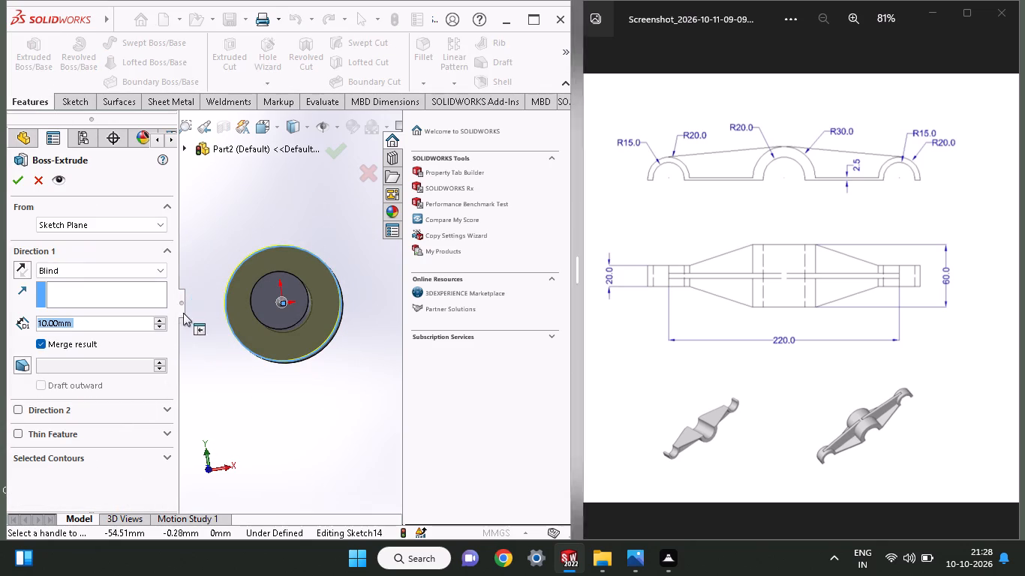
middle_click_drag(183, 313, 203, 271)
middle_click_drag(196, 344, 235, 270)
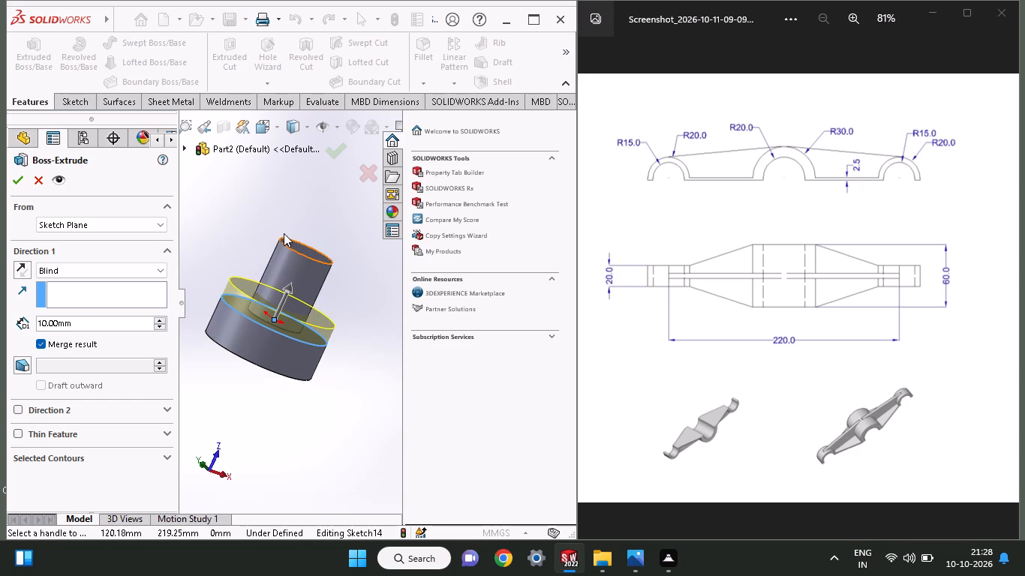
left_click(17, 178)
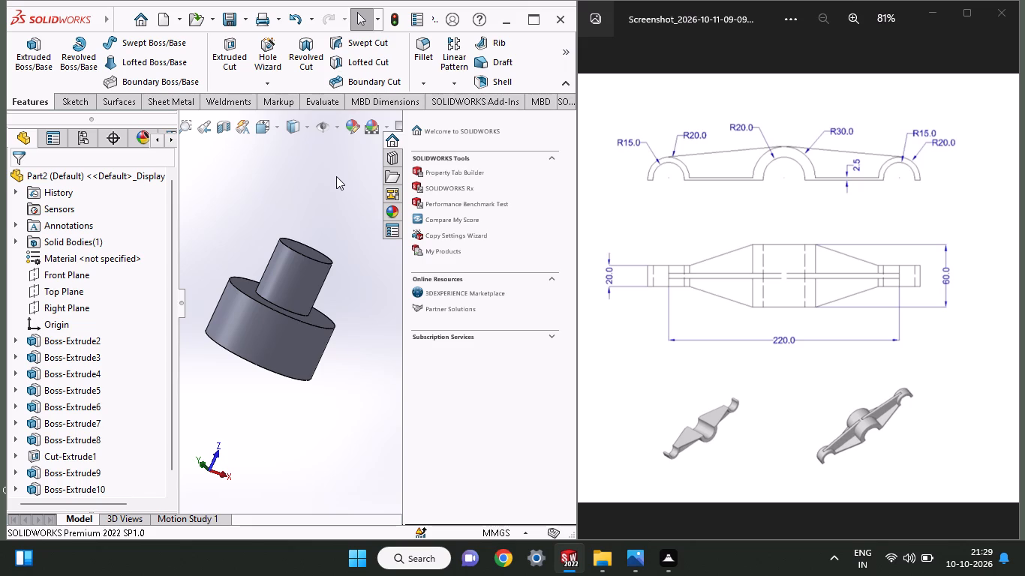
Sketch another origin-centred circle of 30 mm radius on the newest ring-shaped face around the smaller cylinder, matching its outer edge.
middle_click_drag(336, 176, 320, 307)
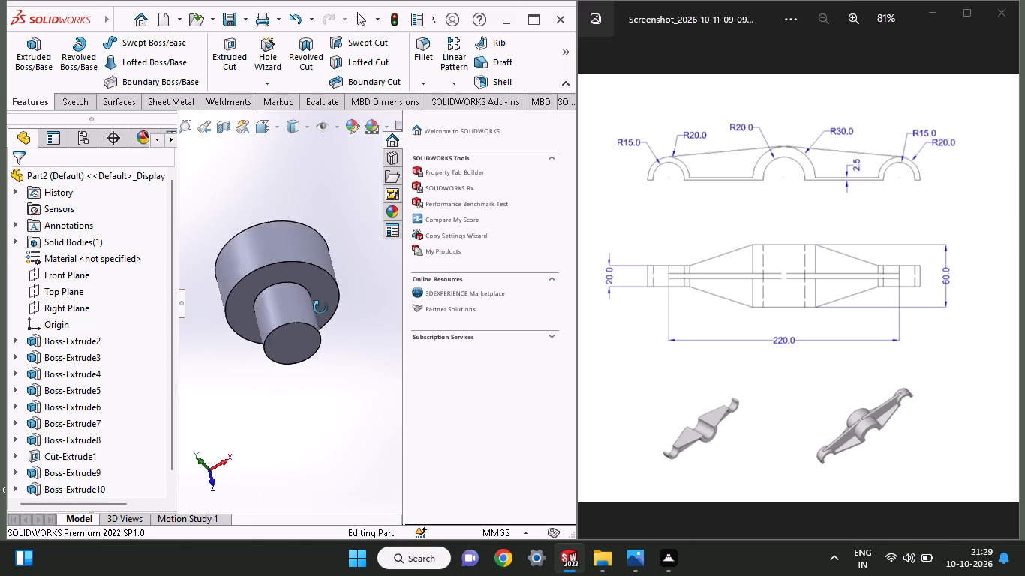
middle_click_drag(320, 307, 314, 331)
middle_click_drag(314, 331, 340, 283)
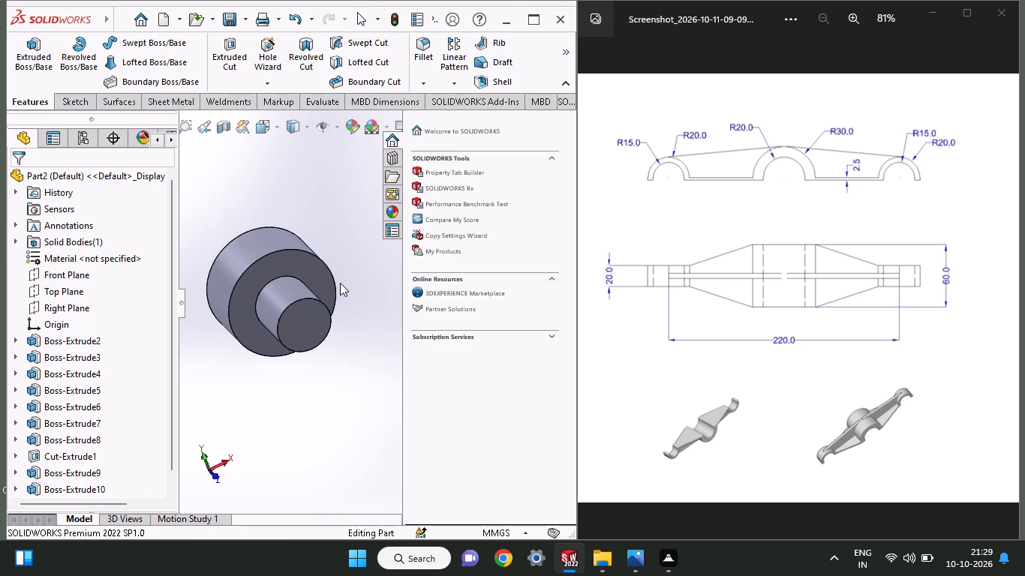
left_click(271, 273)
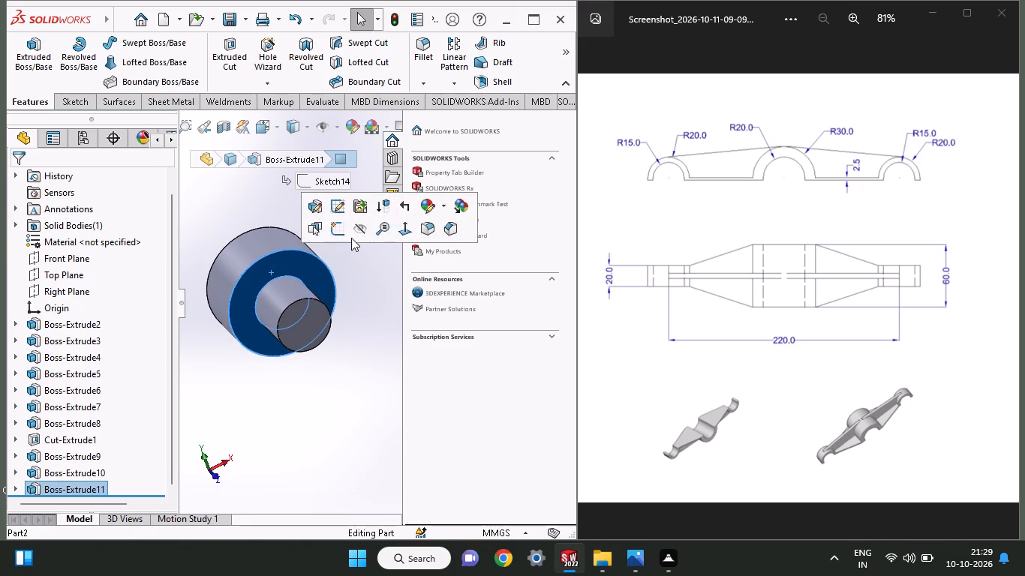
left_click(347, 229)
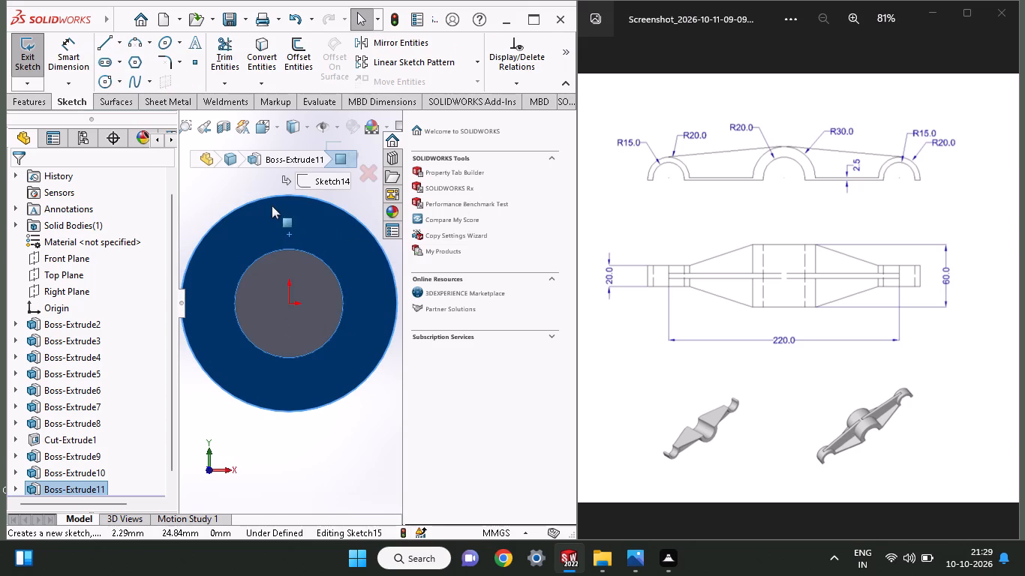
left_click(104, 79)
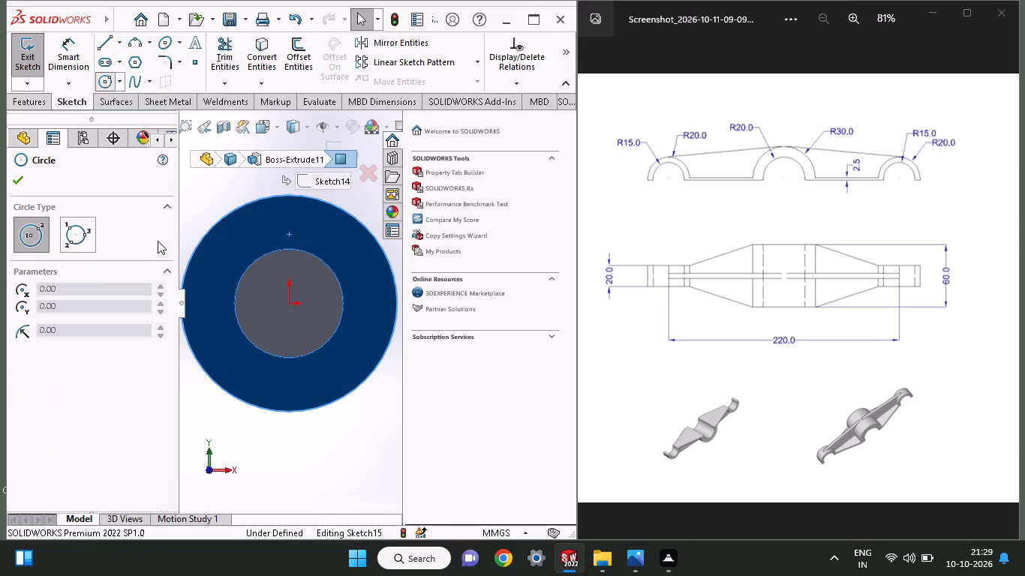
left_click(289, 304)
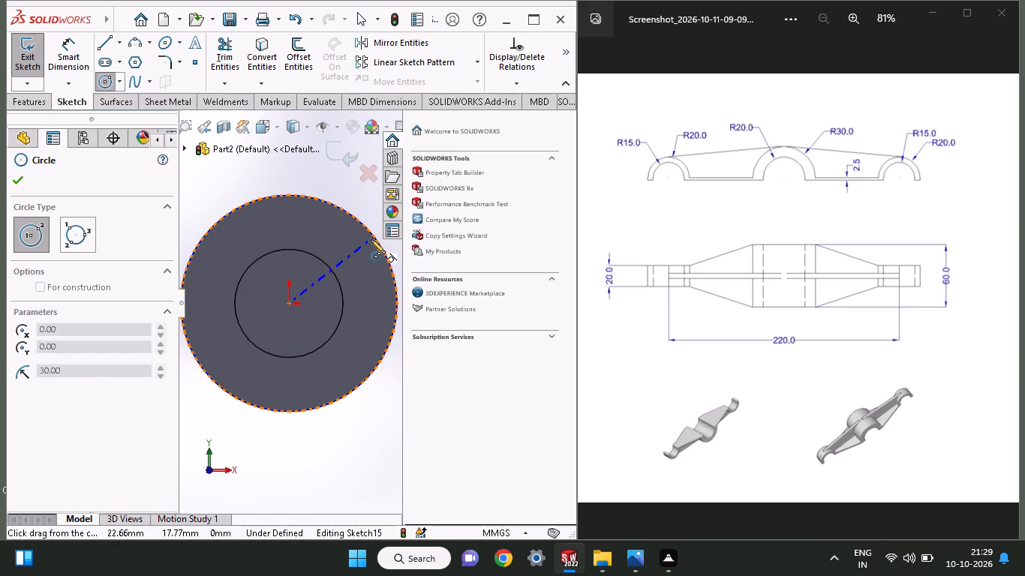
left_click(278, 192)
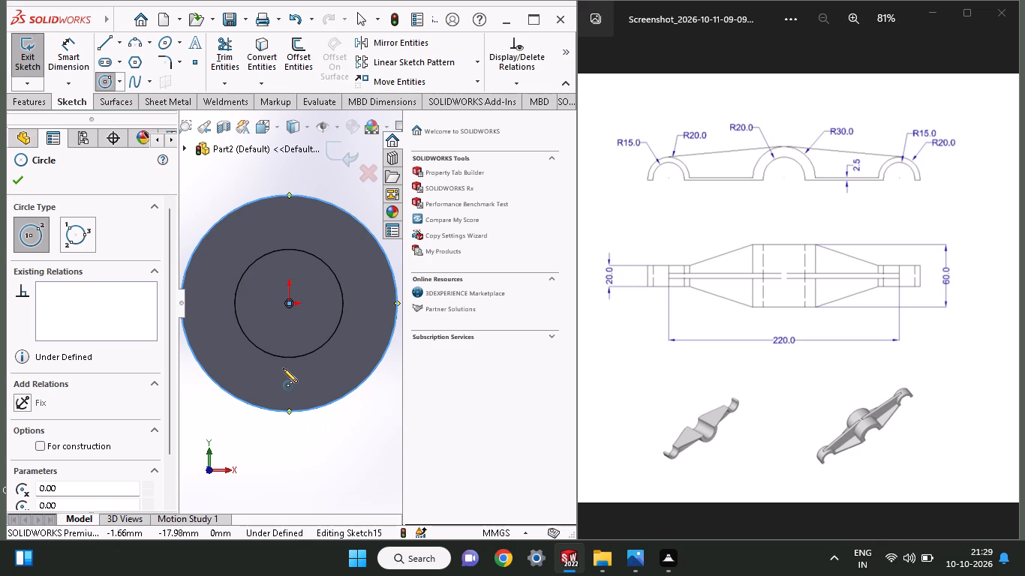
Extrude this circle towards the smaller cylinder's free end as a merged boss with a blind depth of 10 mm.
left_click(36, 103)
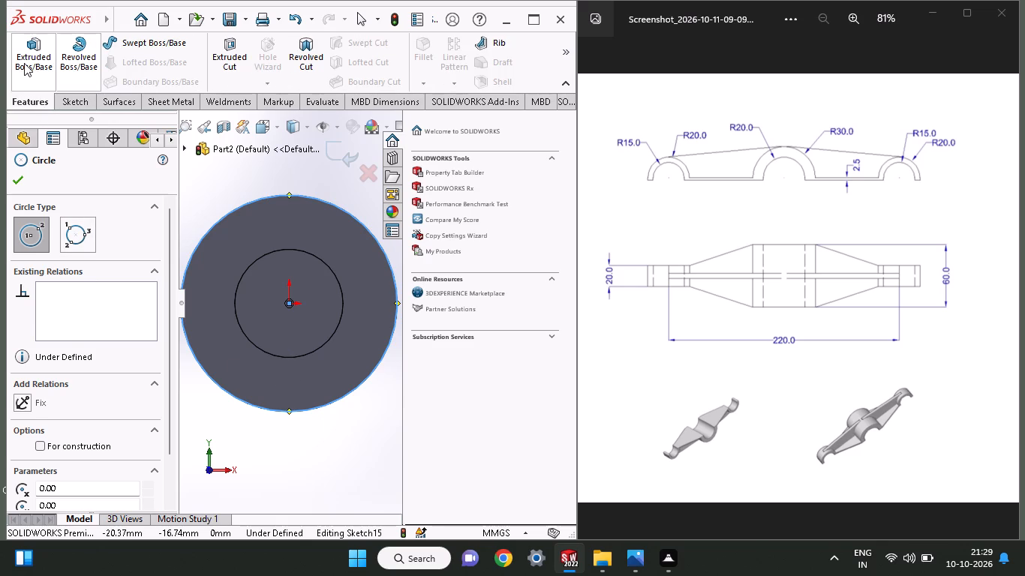
left_click(24, 63)
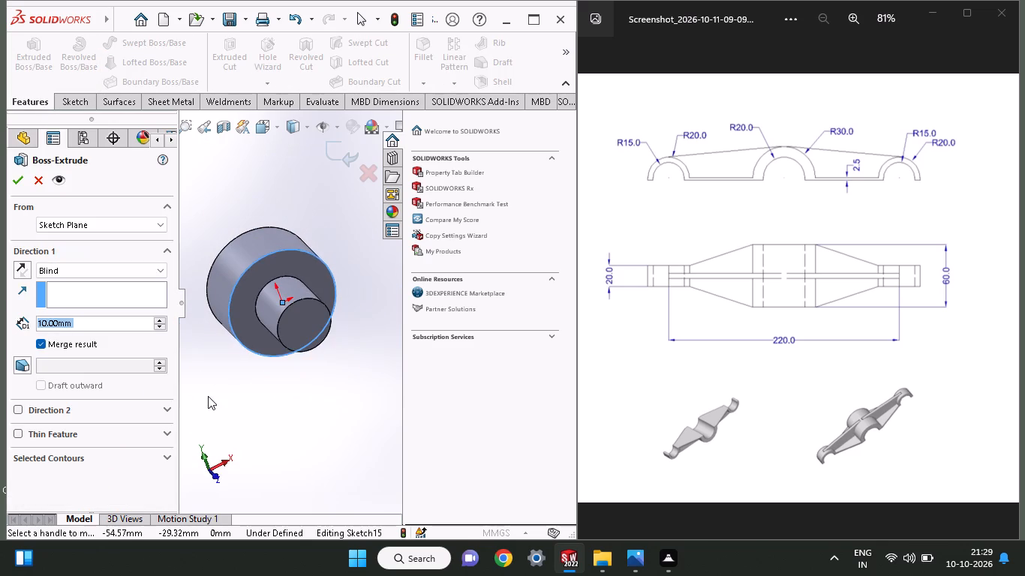
left_click(19, 186)
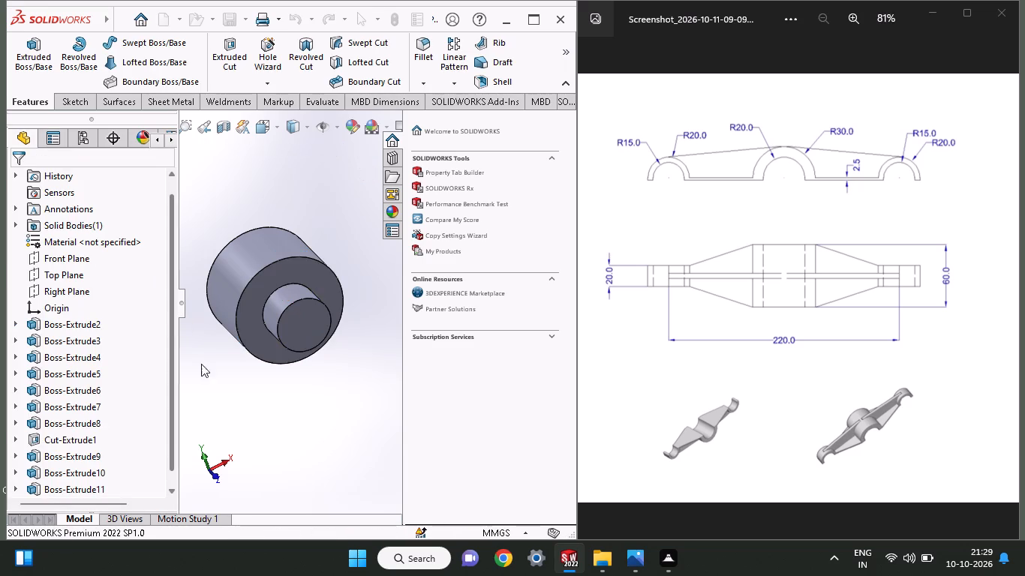
Sketch an origin-centred circle on the latest ring-shaped face around the protruding cylinder, reaching the 60 mm boss's outer edge.
middle_click_drag(275, 395, 281, 353)
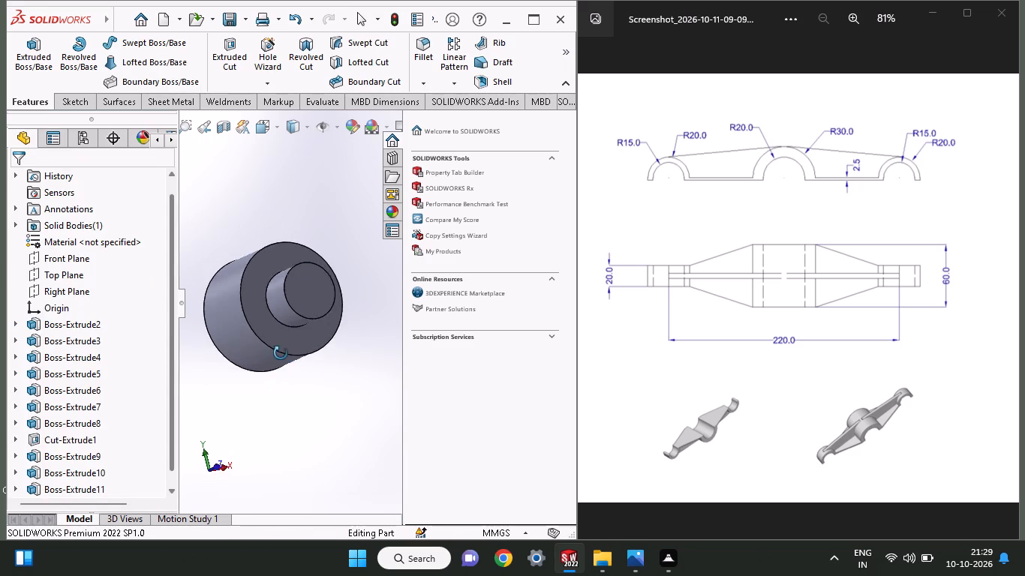
middle_click_drag(281, 353, 263, 352)
scroll(286, 295, "up", 1)
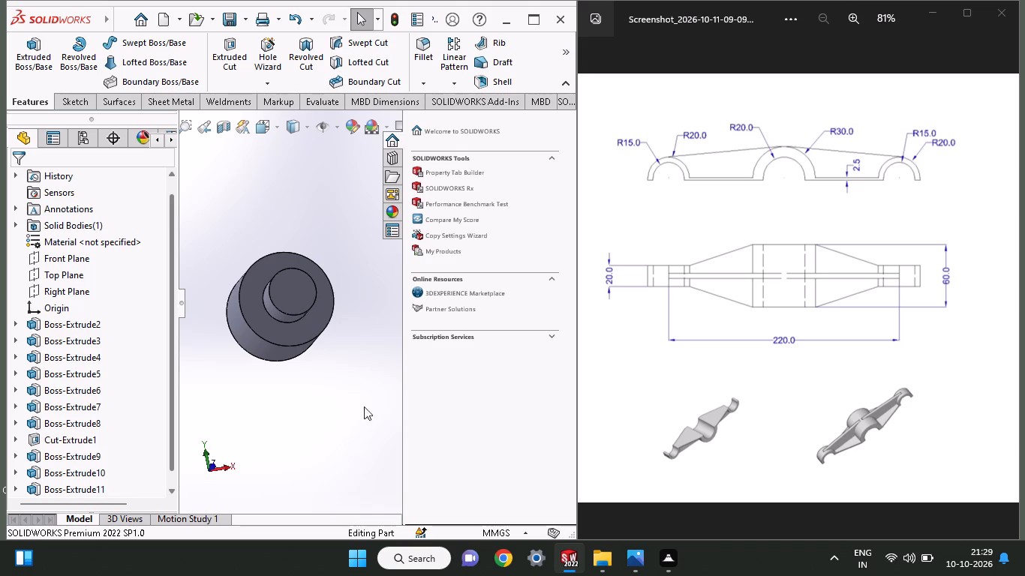
left_click(290, 341)
left_click(361, 301)
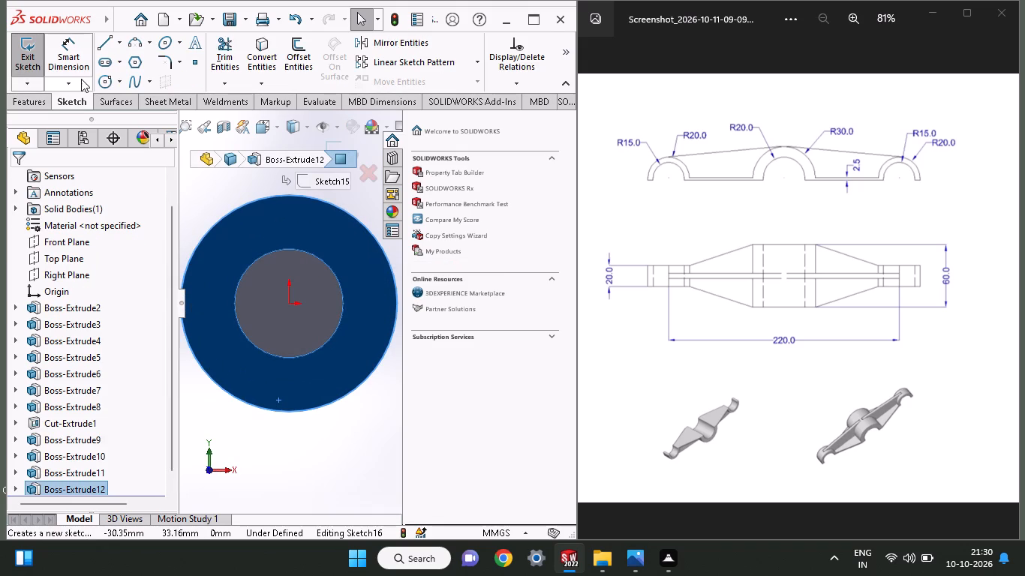
left_click(105, 84)
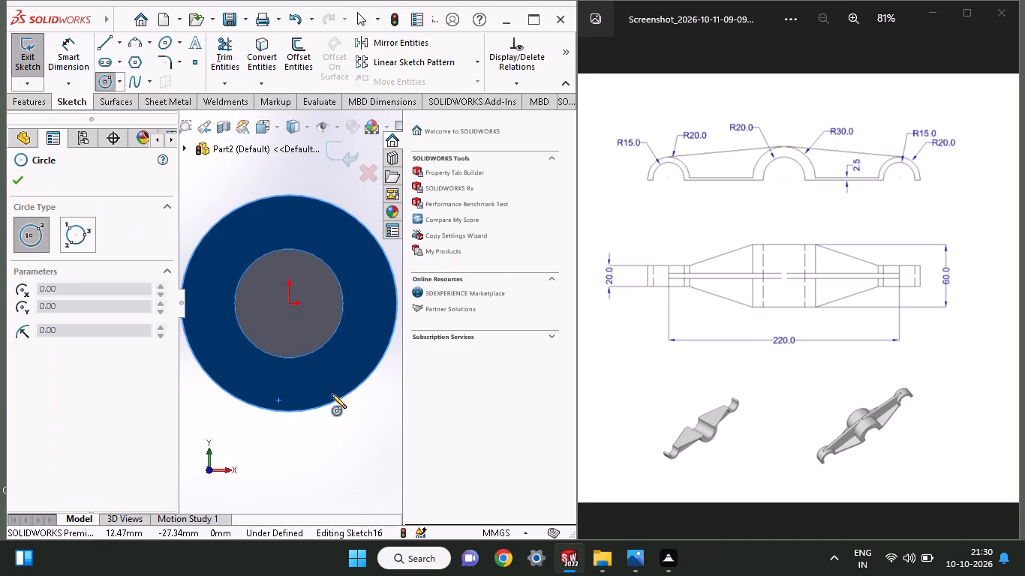
left_click(290, 307)
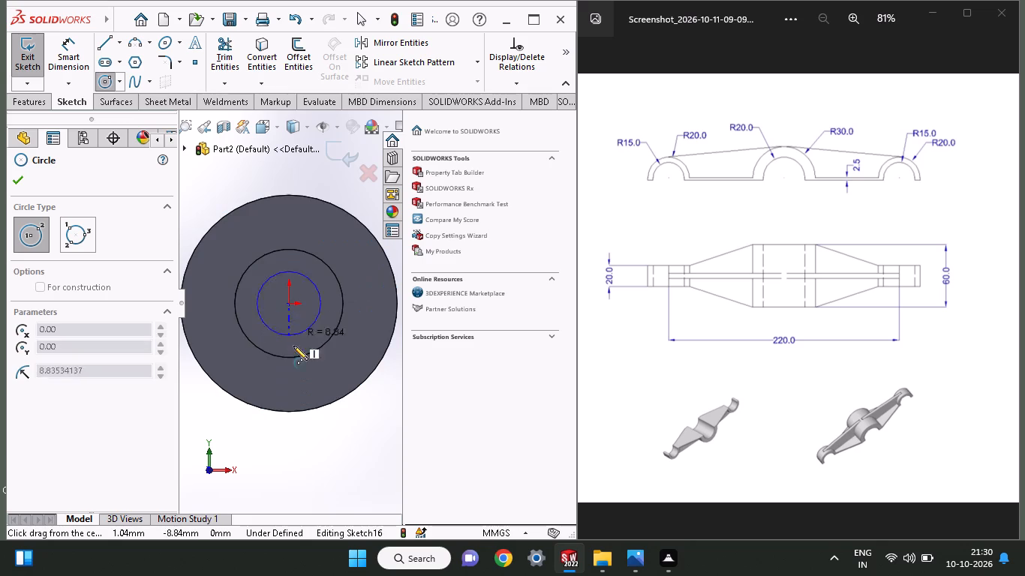
left_click(297, 412)
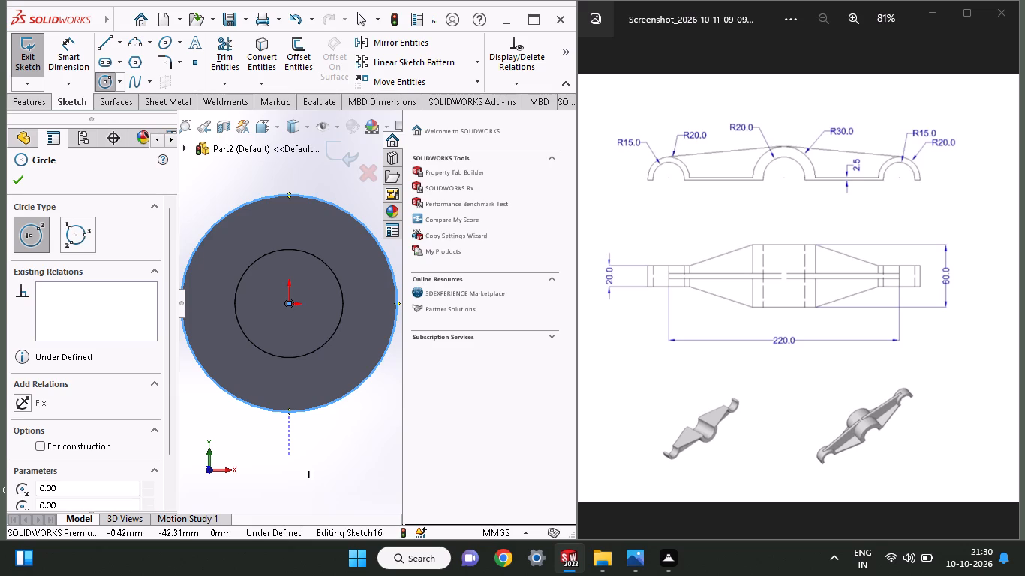
Extrude the new circle outward along the protruding cylinder as a merged boss with a blind depth of 10 mm.
left_click(14, 100)
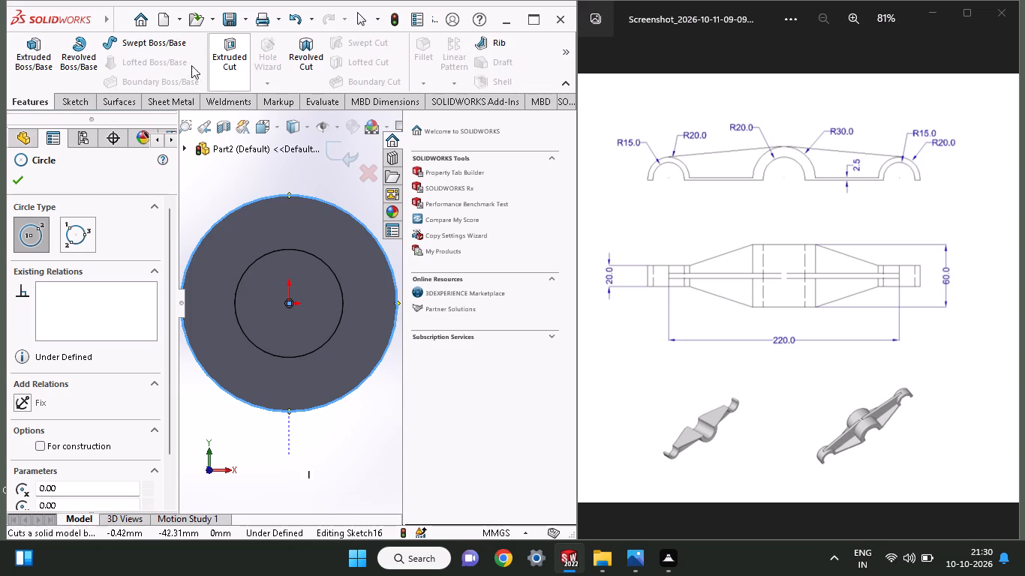
left_click(38, 58)
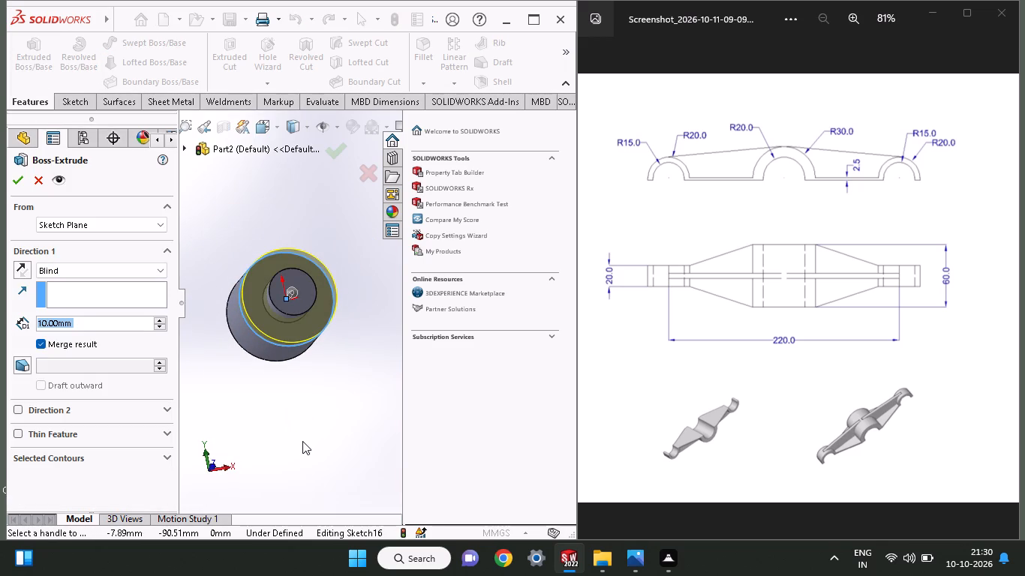
left_click(15, 178)
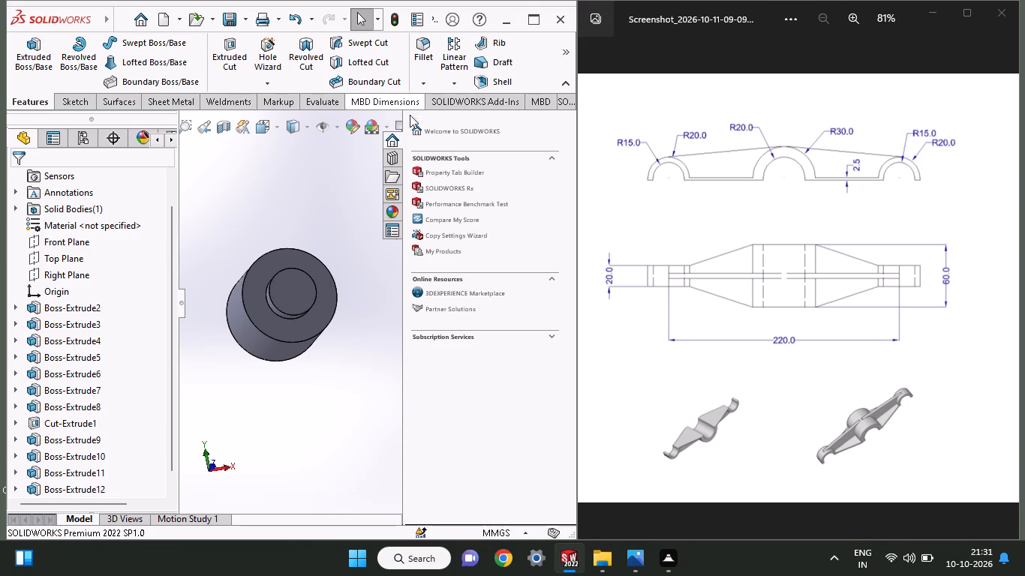
Sketch an origin-centred circle on the ring-shaped face around the remaining smaller cylinder, matching the boss's outer edge.
left_click(250, 307)
left_click(313, 272)
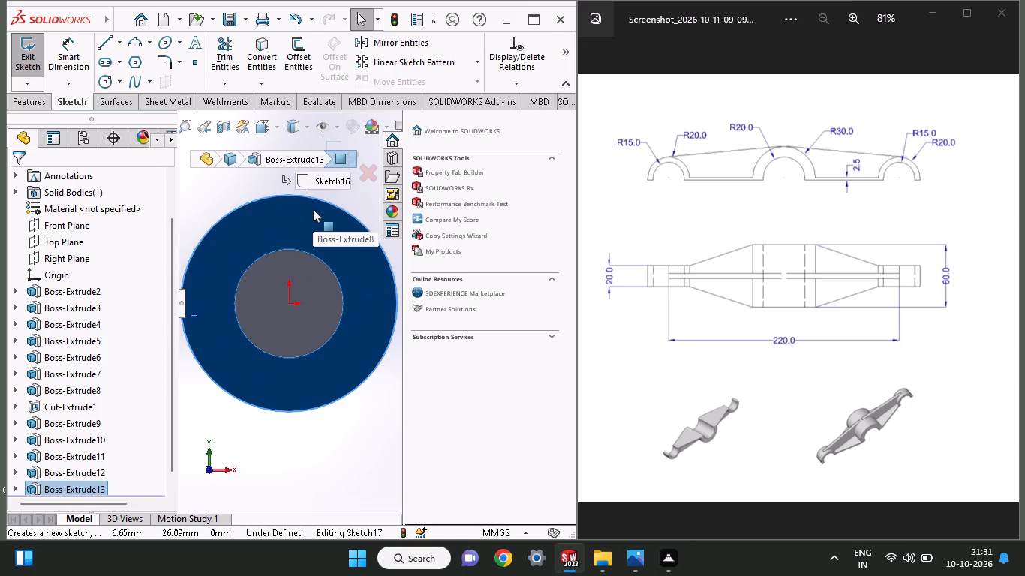
left_click(111, 82)
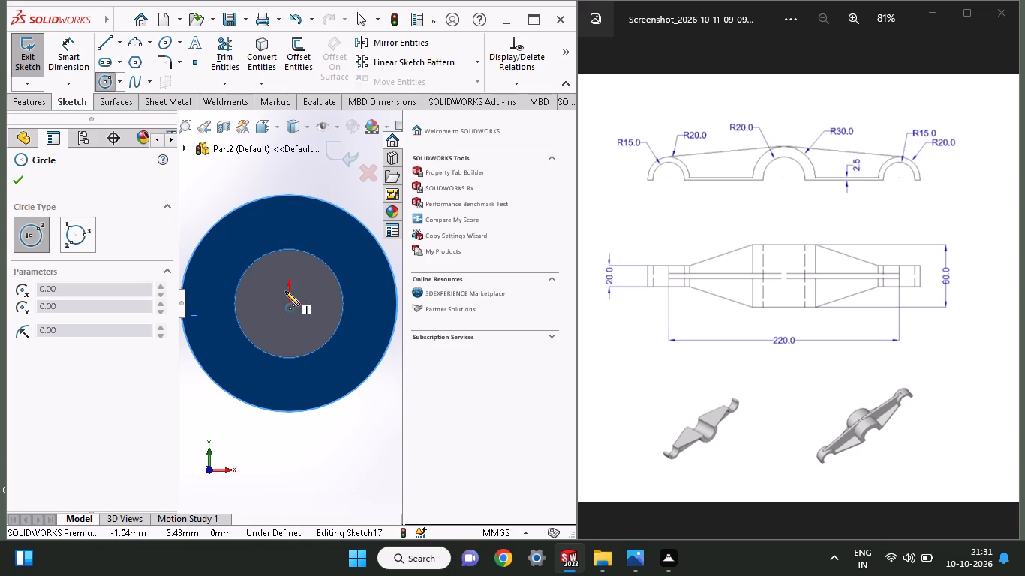
left_click(285, 303)
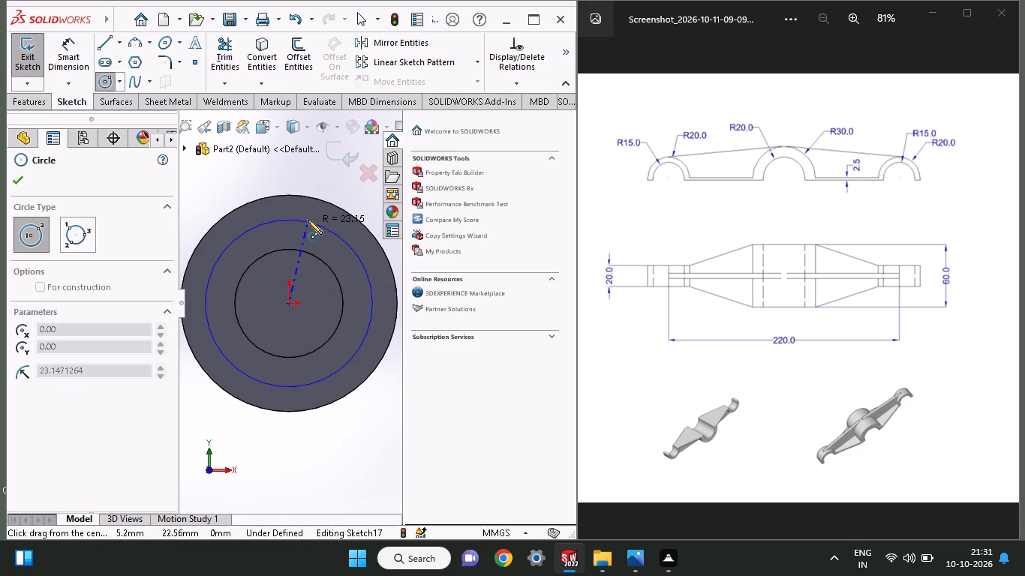
left_click(308, 195)
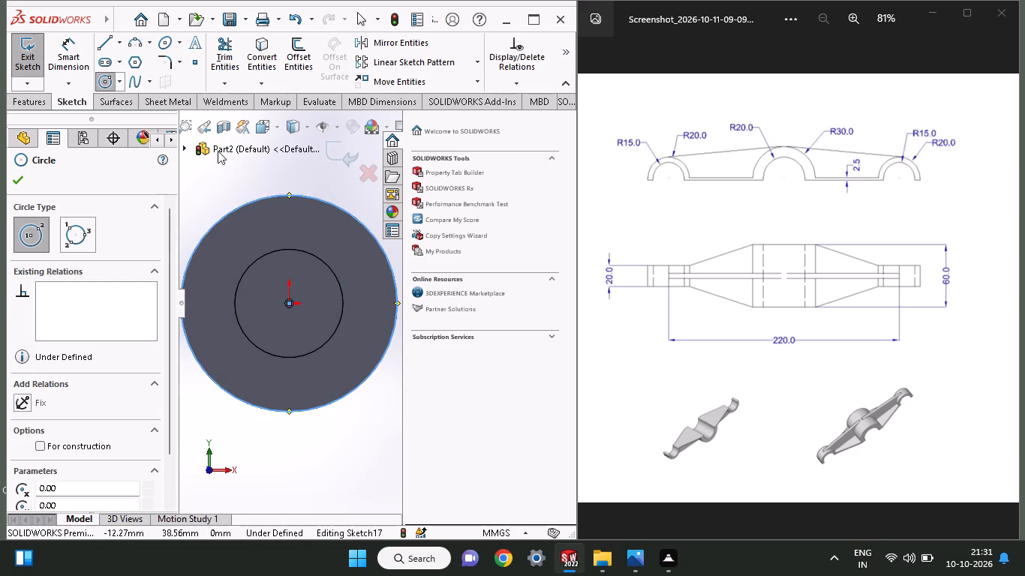
Extrude this circle along the smaller cylinder as a merged boss with a blind depth of 10 mm.
left_click(29, 106)
left_click(36, 68)
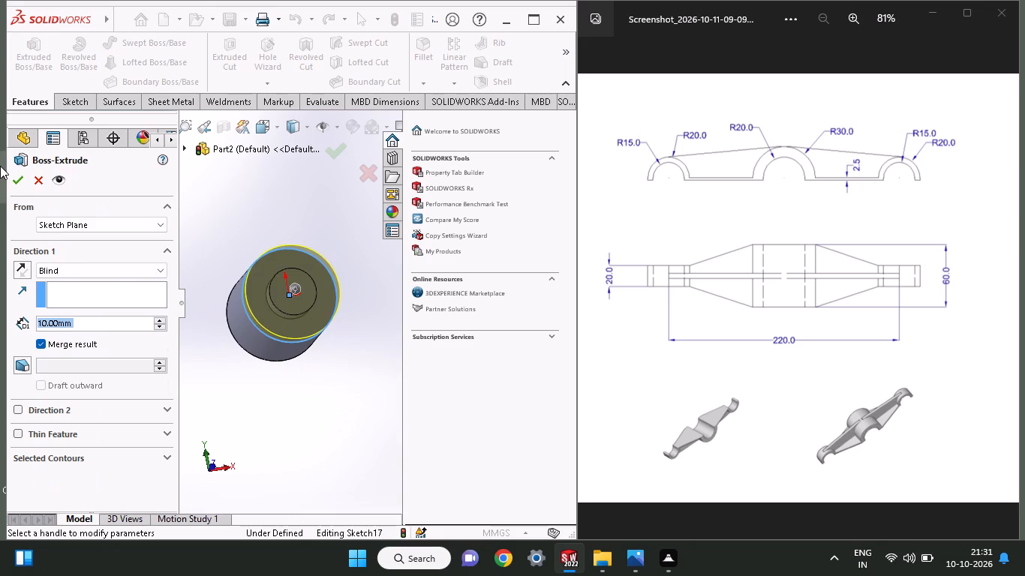
left_click(9, 177)
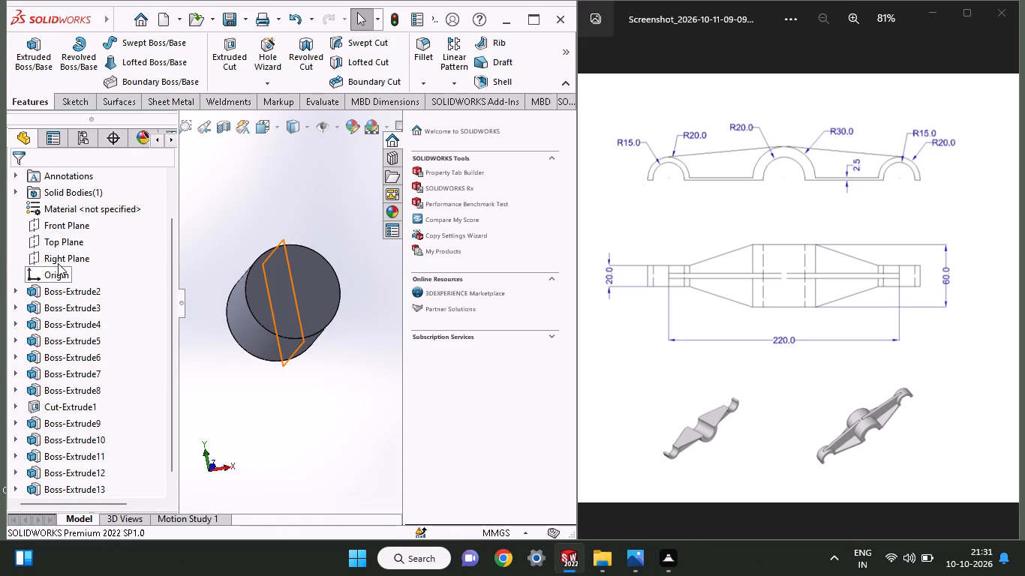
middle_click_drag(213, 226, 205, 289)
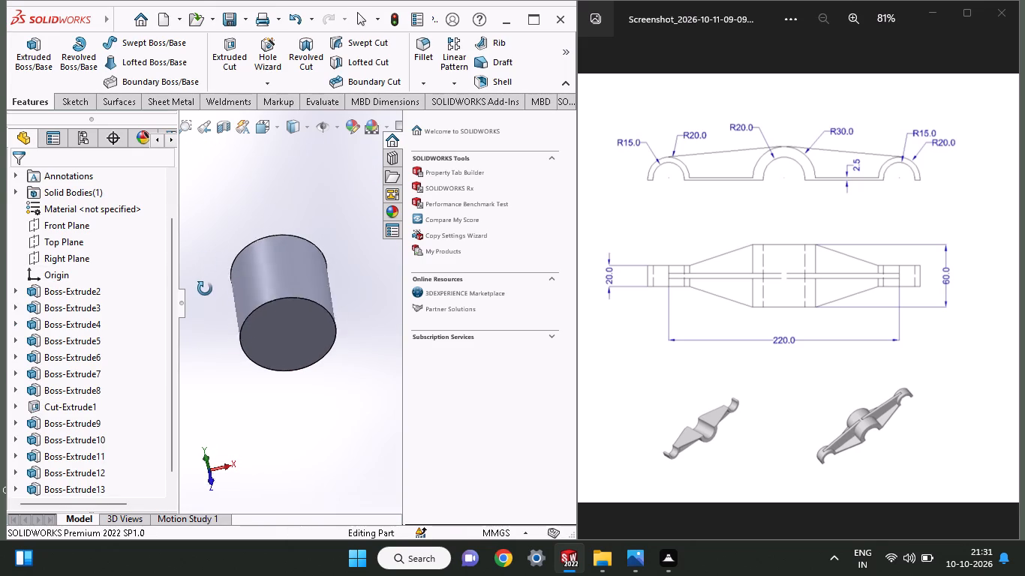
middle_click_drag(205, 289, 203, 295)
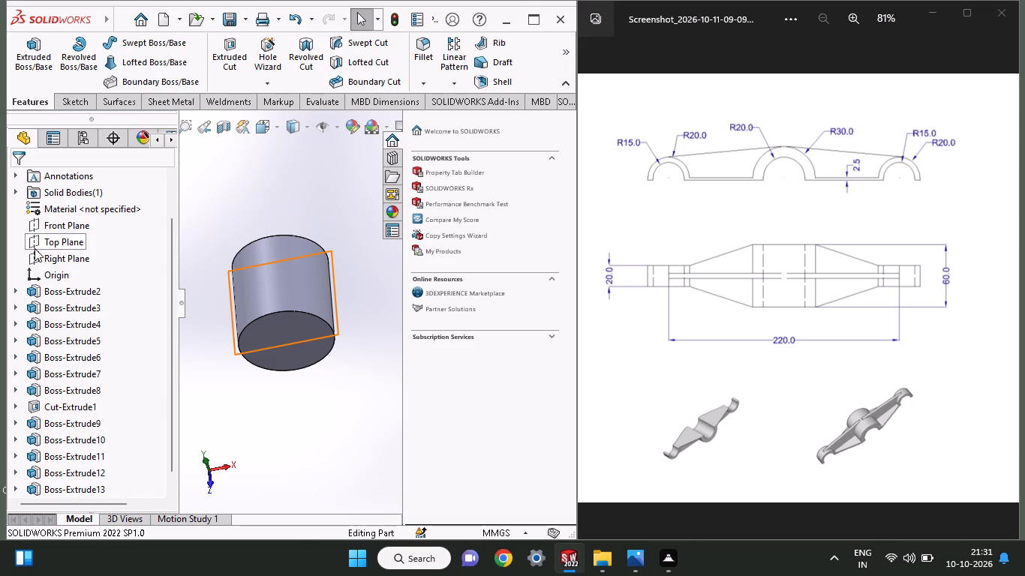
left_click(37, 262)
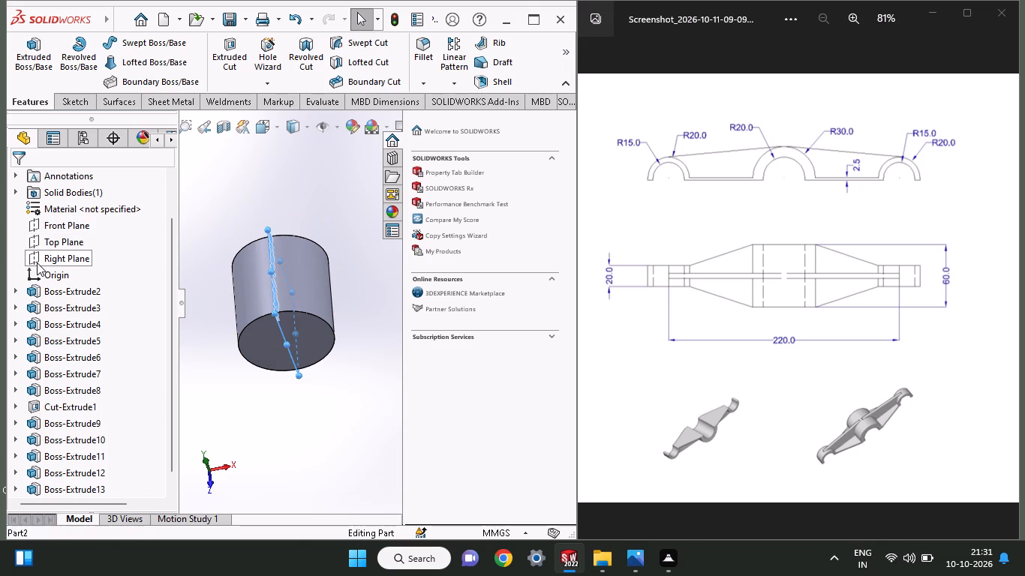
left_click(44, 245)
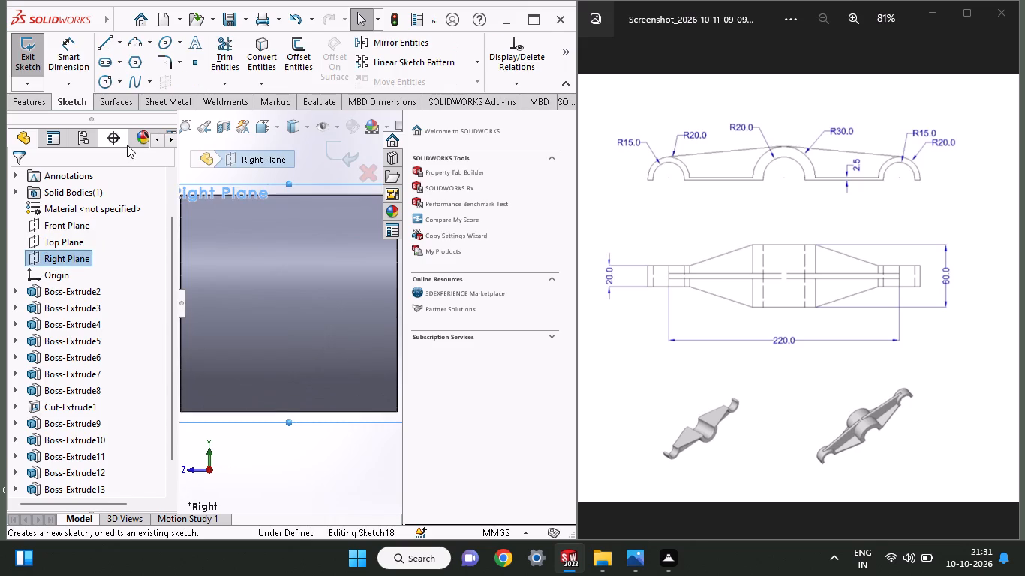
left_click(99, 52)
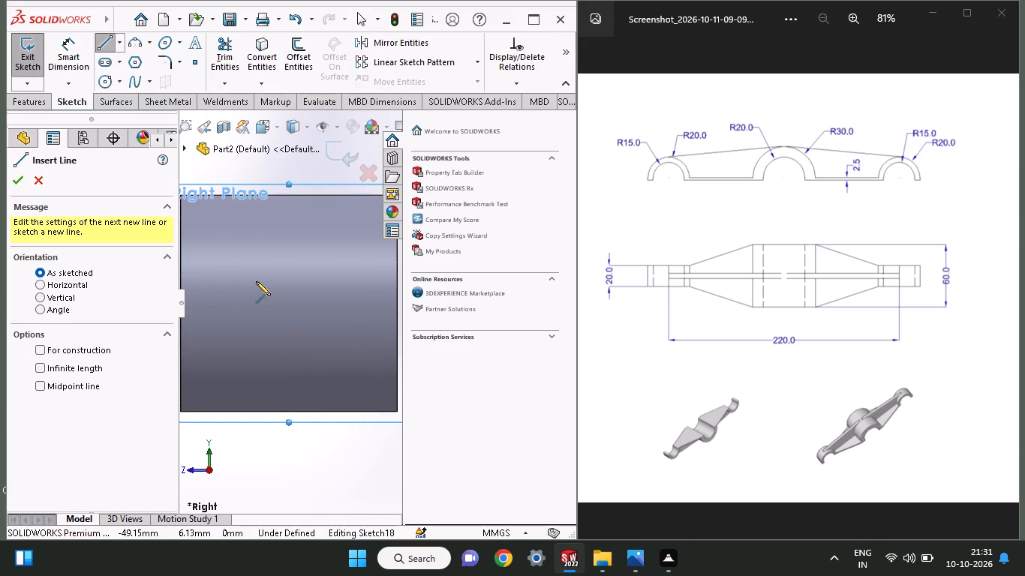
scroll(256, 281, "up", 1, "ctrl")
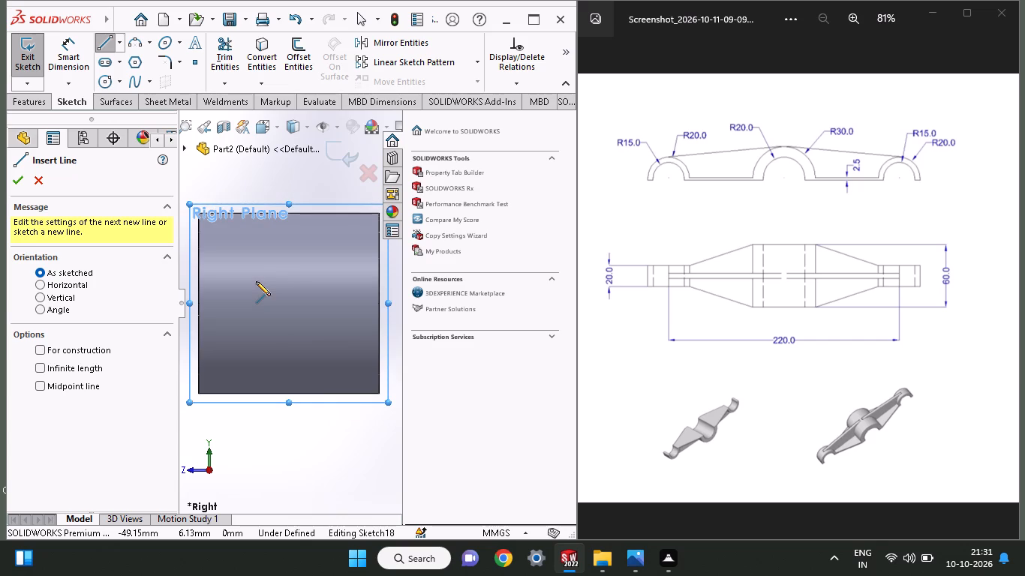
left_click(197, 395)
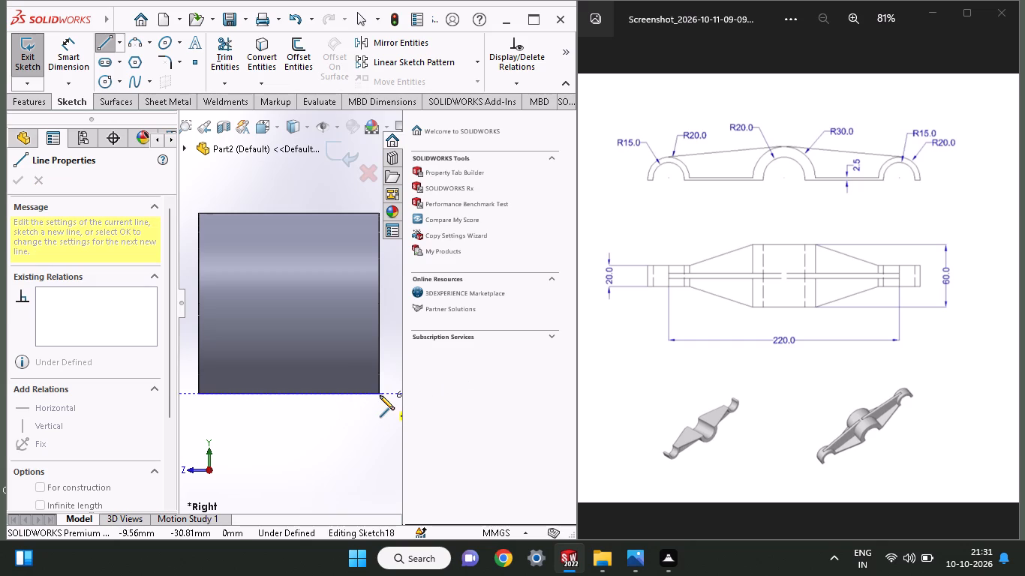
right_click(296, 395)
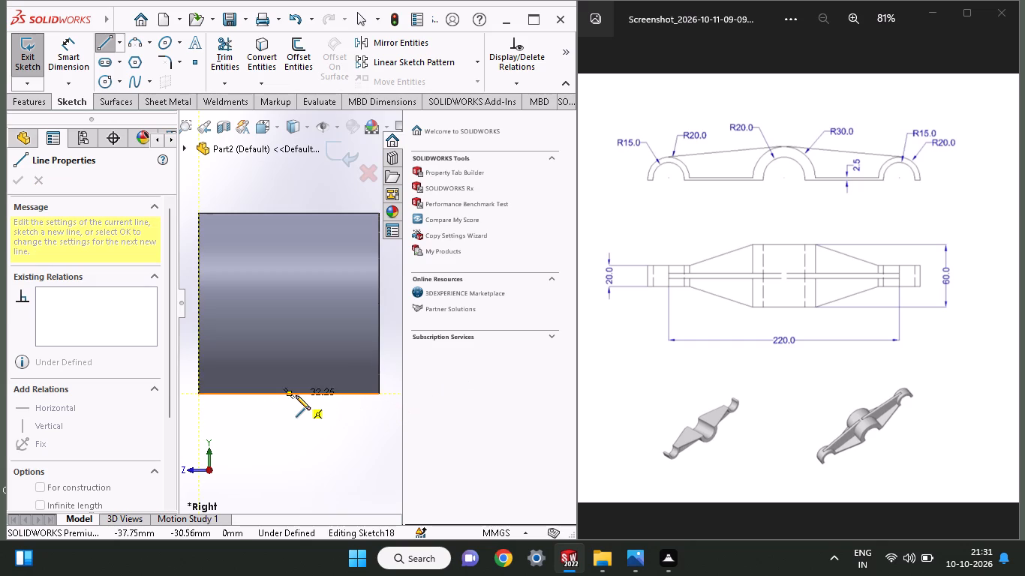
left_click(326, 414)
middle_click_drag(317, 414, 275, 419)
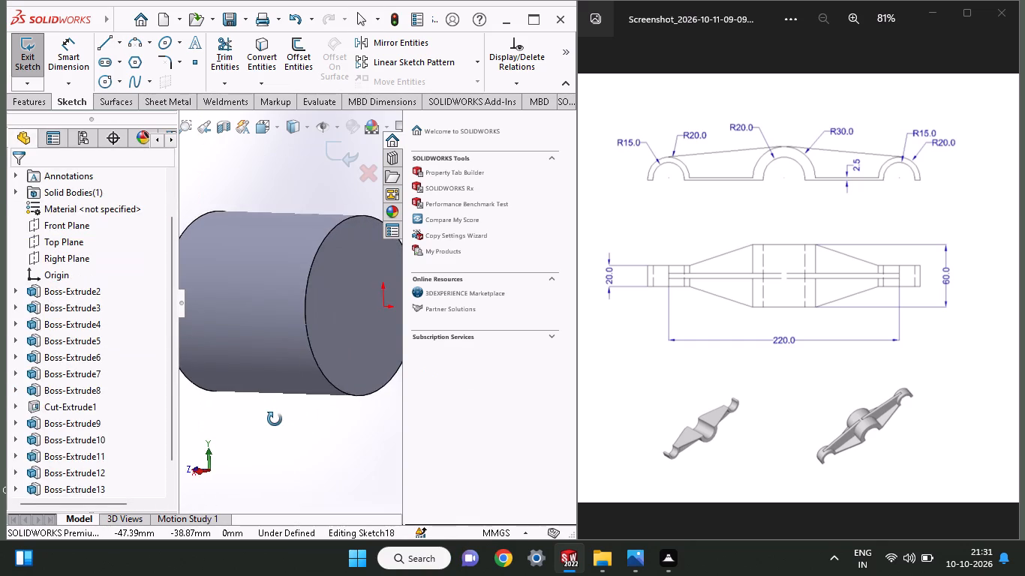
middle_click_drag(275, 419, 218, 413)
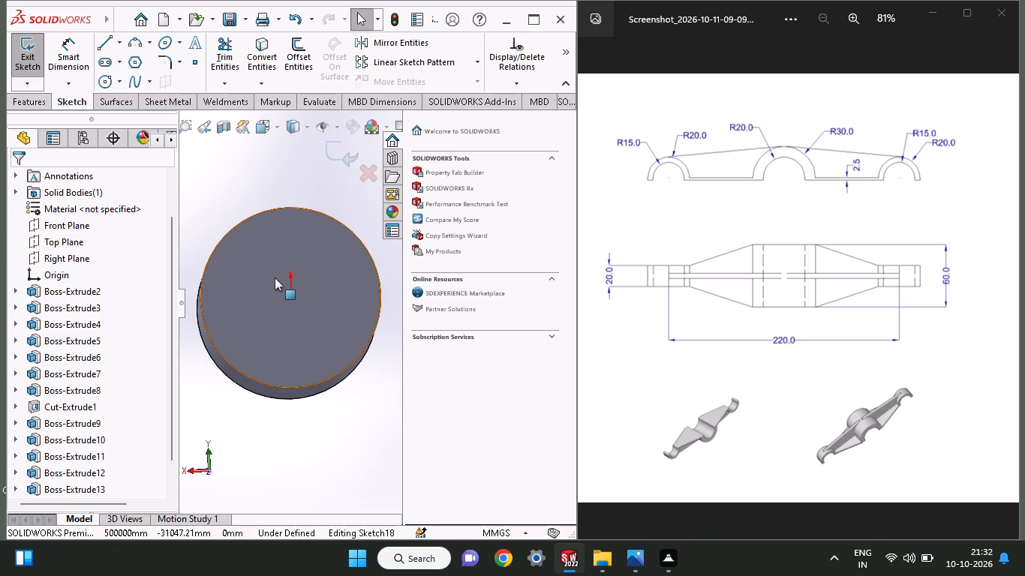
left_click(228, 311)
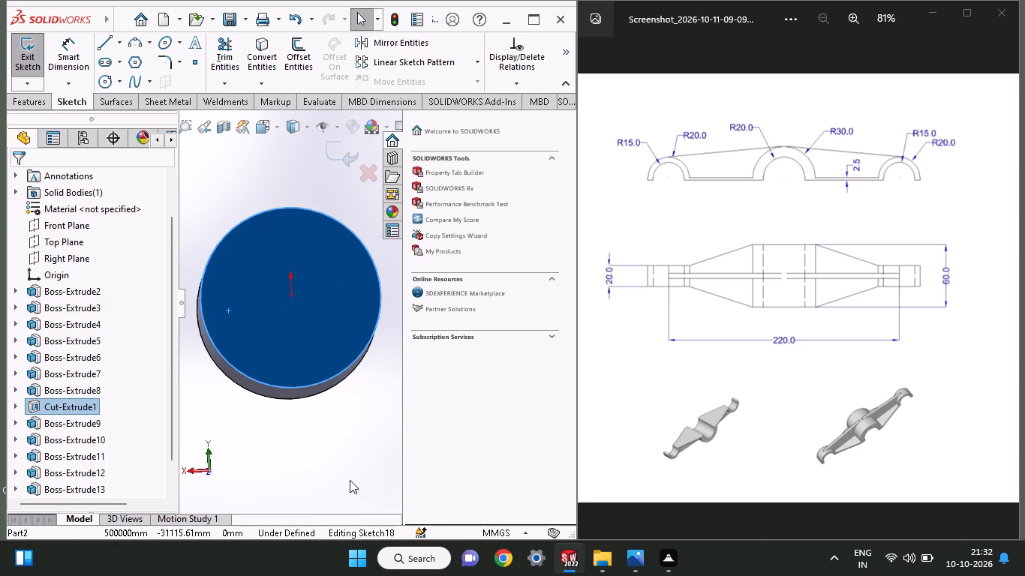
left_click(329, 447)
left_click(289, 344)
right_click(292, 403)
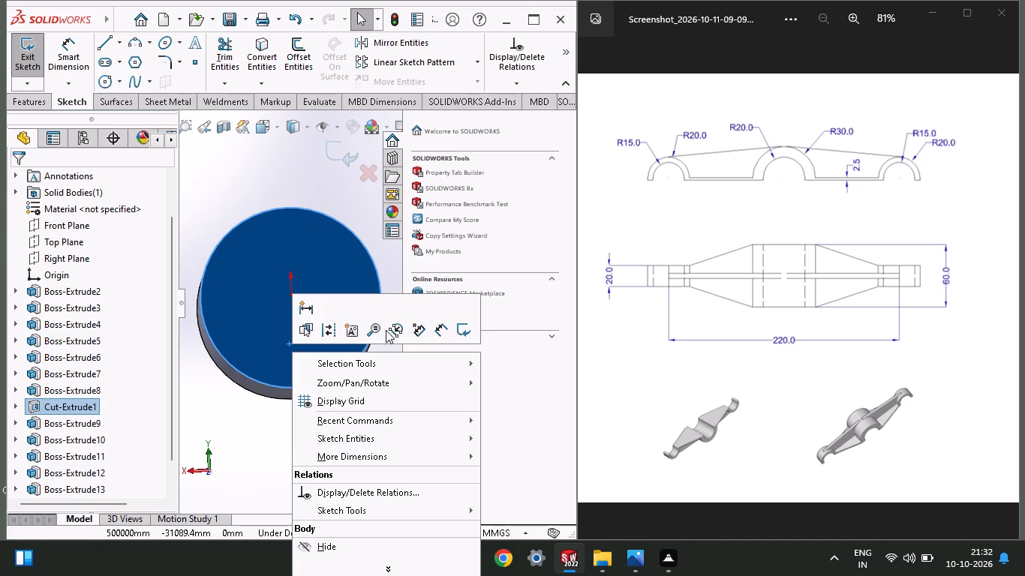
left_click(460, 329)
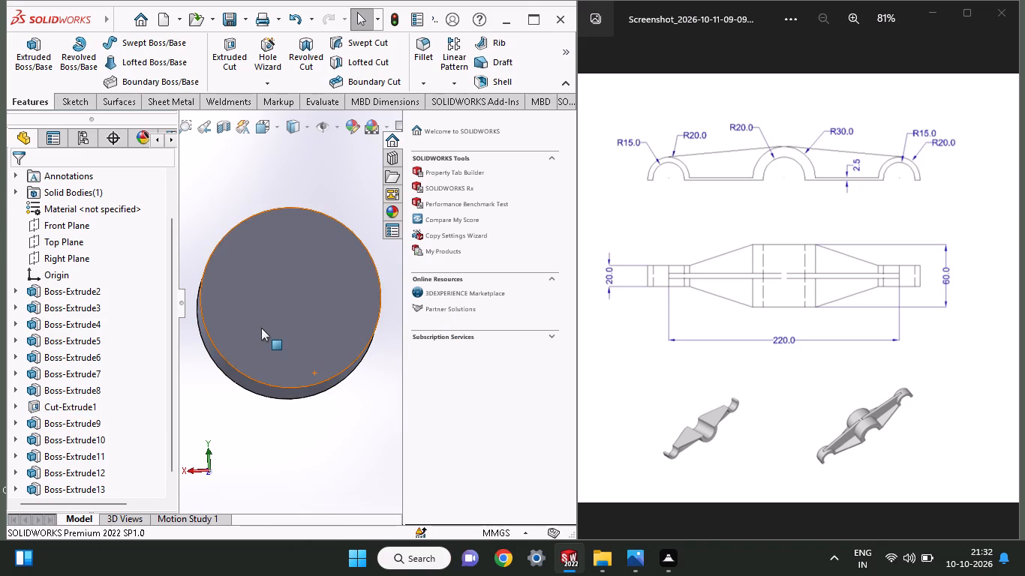
Sketch an origin-centred circle of 40 mm diameter on the flat face at the opposite end of the solid cylinder.
left_click(255, 310)
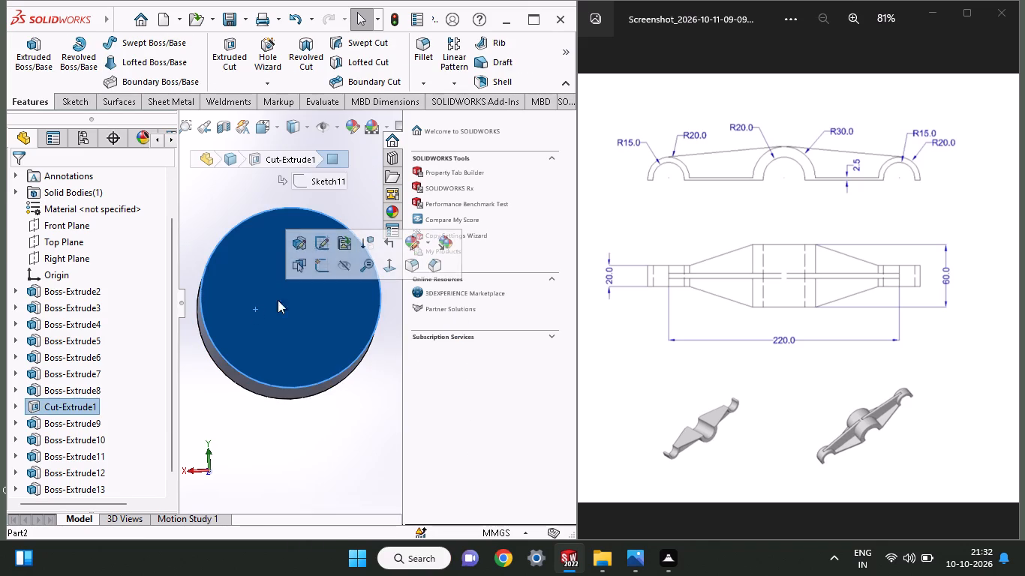
left_click(318, 273)
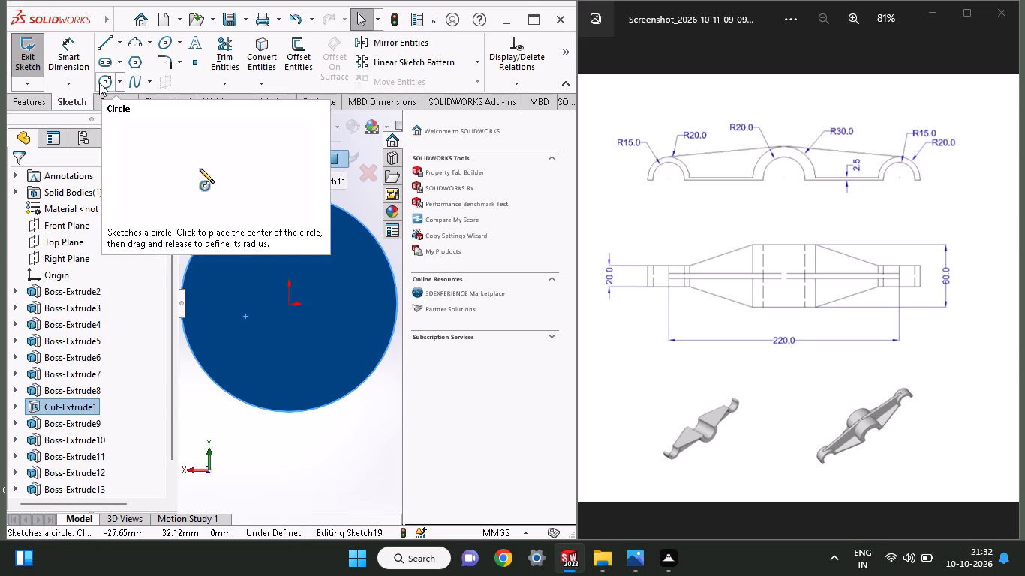
left_click(99, 82)
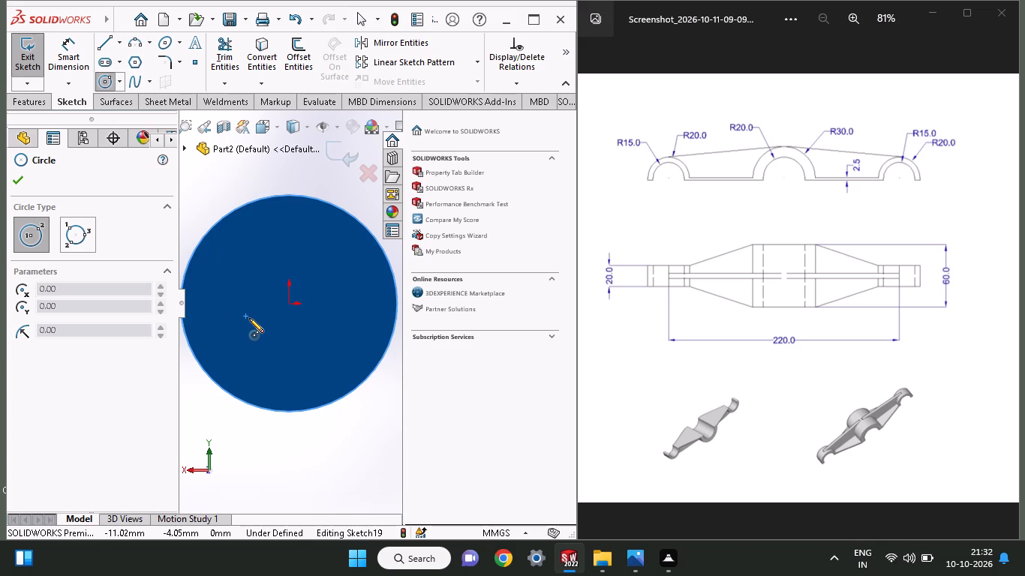
left_click(287, 304)
left_click(264, 353)
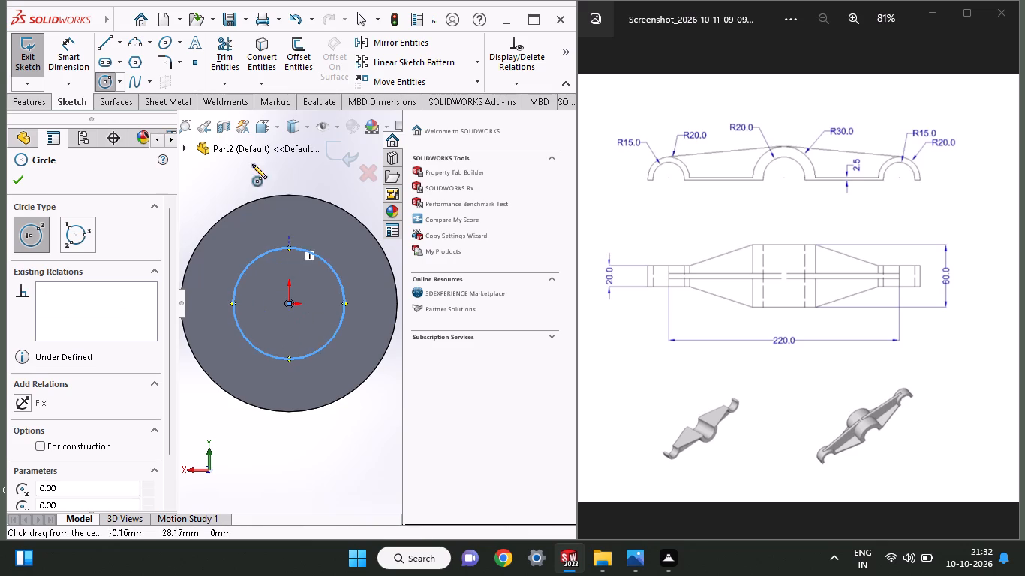
left_click(78, 58)
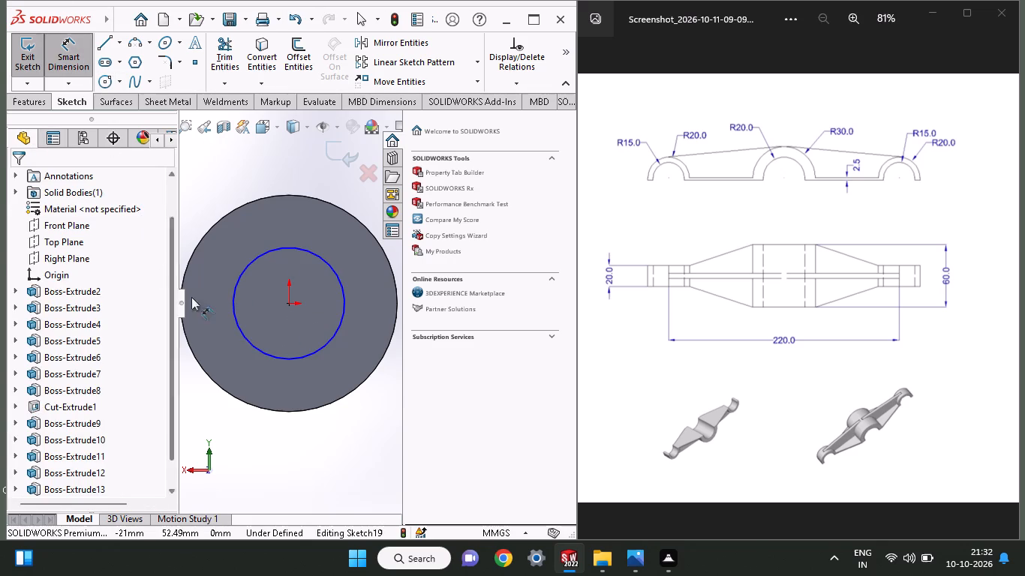
left_click(251, 346)
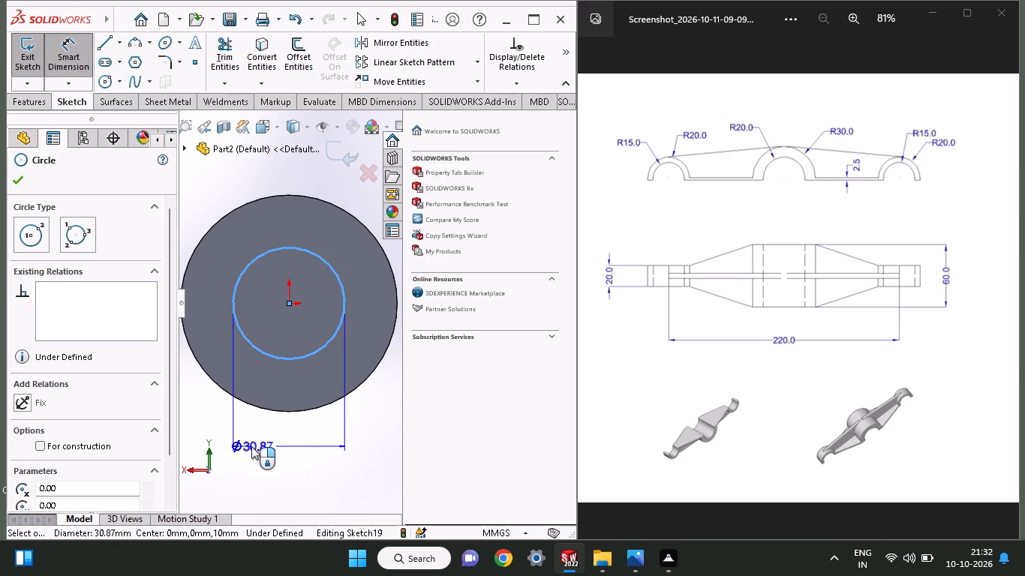
left_click(251, 446)
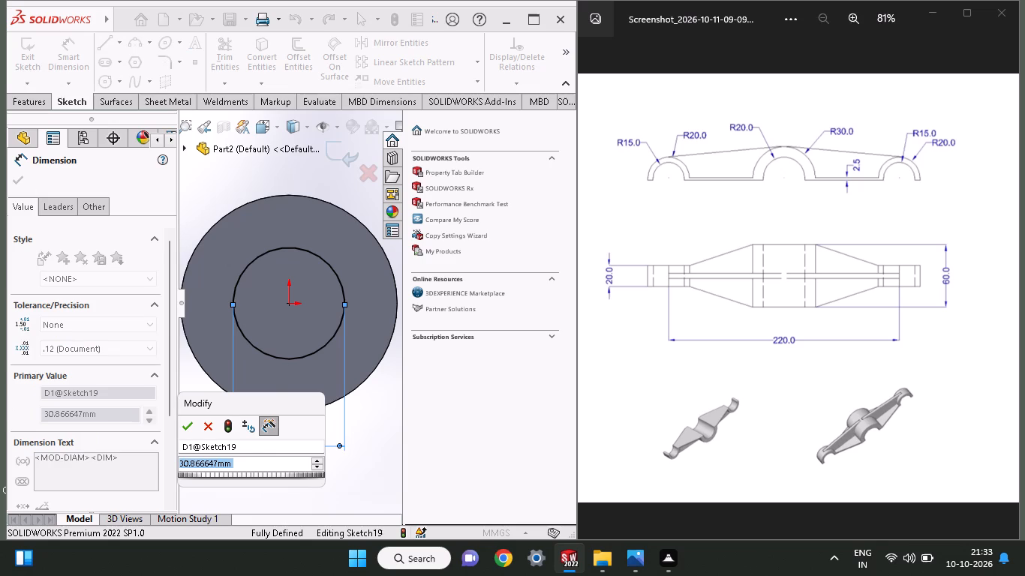
key("4")
key("0")
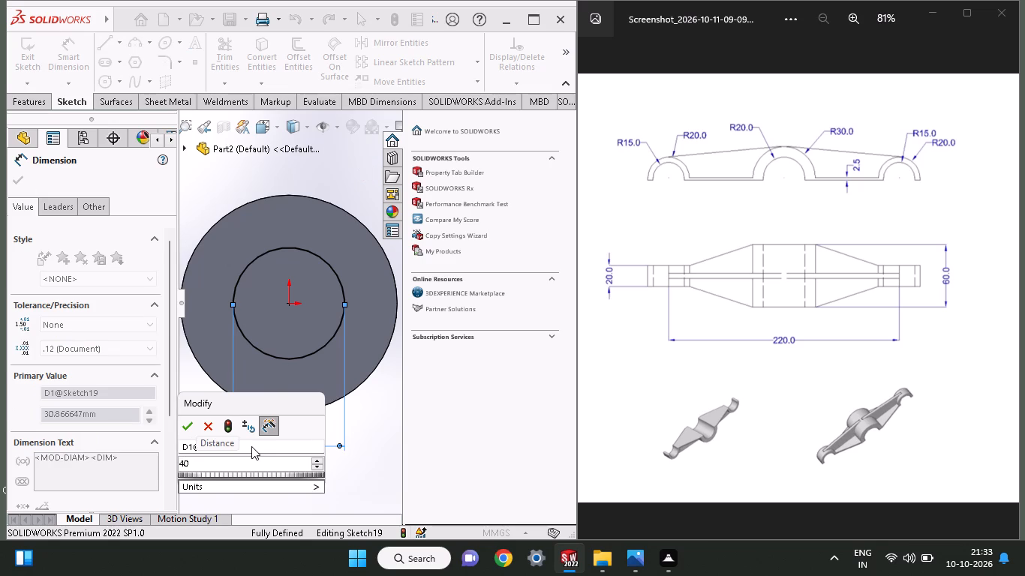
key("Return")
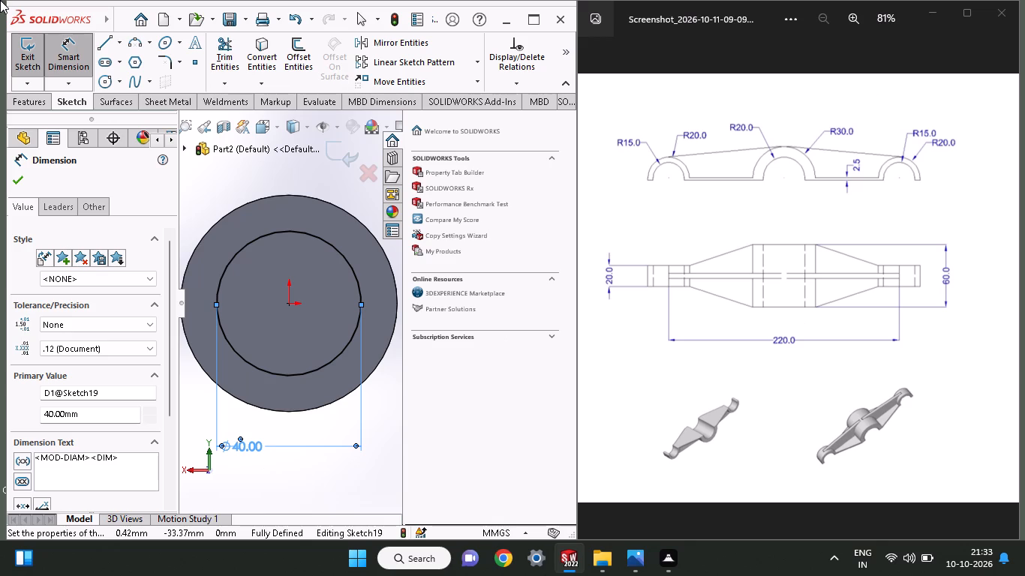
Cut the 40 mm circle into the cylinder with an Extruded Cut at a blind depth of 10 mm.
left_click(19, 106)
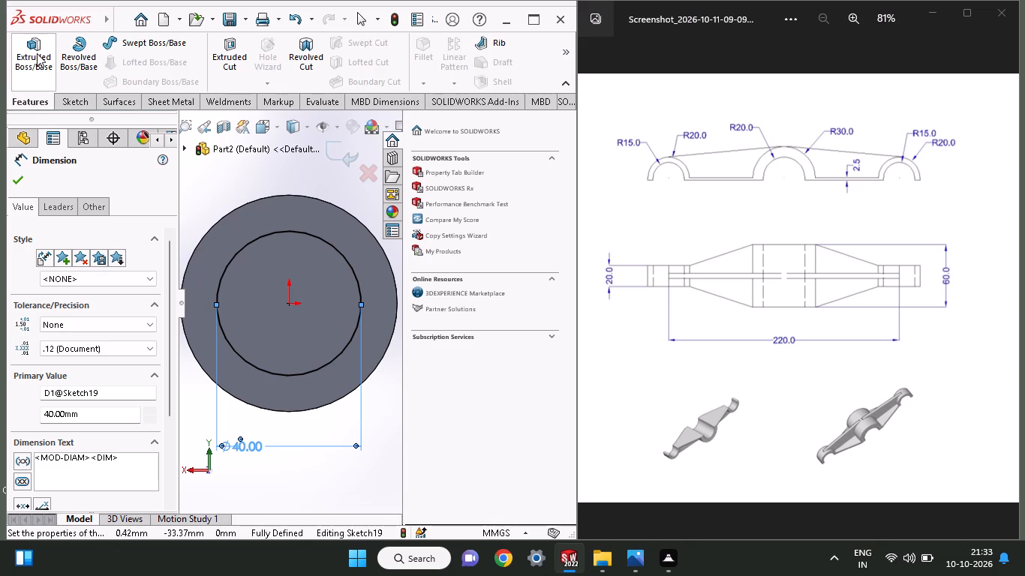
left_click(233, 54)
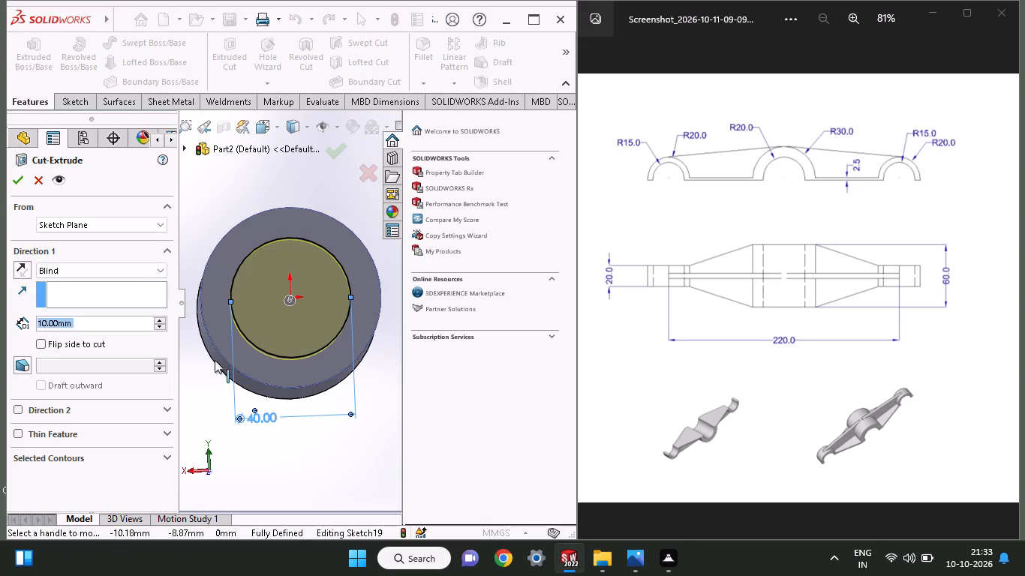
left_click(11, 184)
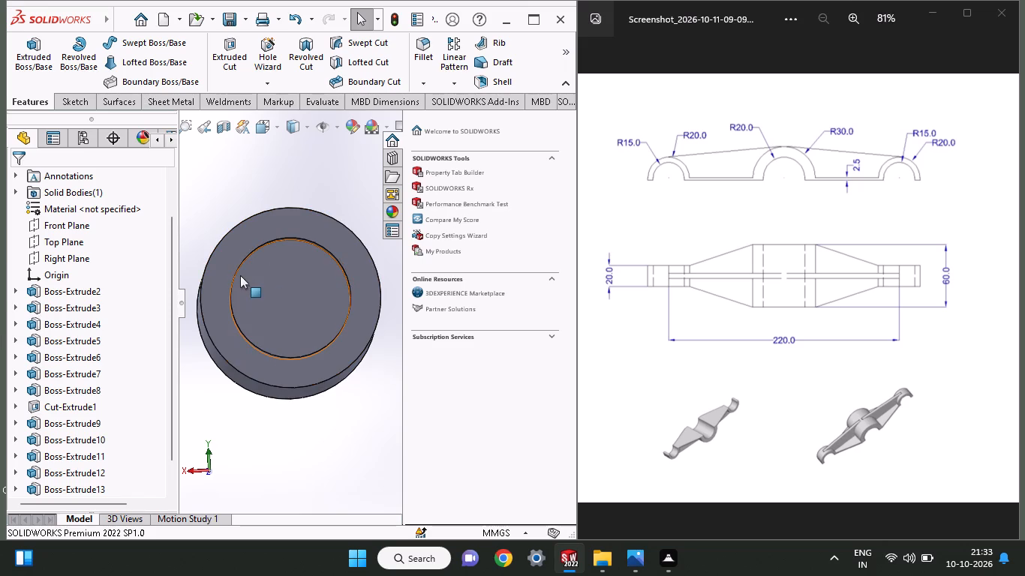
Deepen the bore with a 10 mm blind Extruded Cut of an origin-centred 20 mm radius circle sketched on the recess floor.
left_click(277, 285)
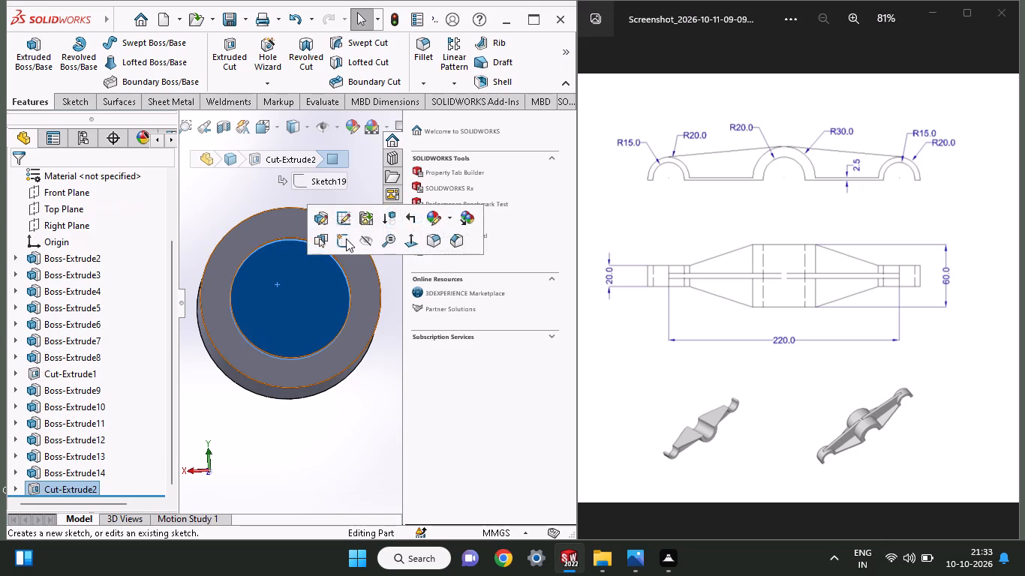
left_click(346, 238)
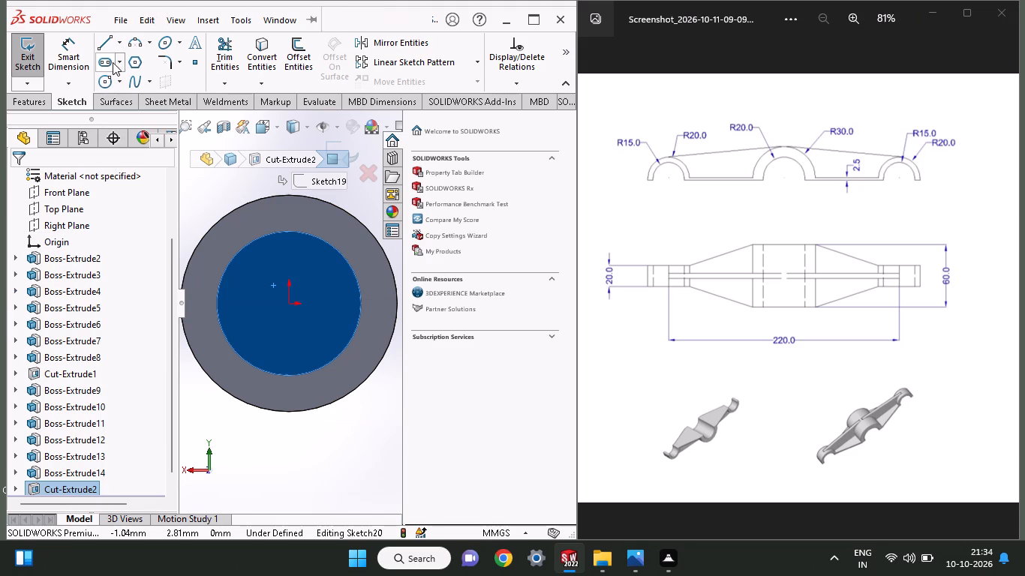
left_click(103, 84)
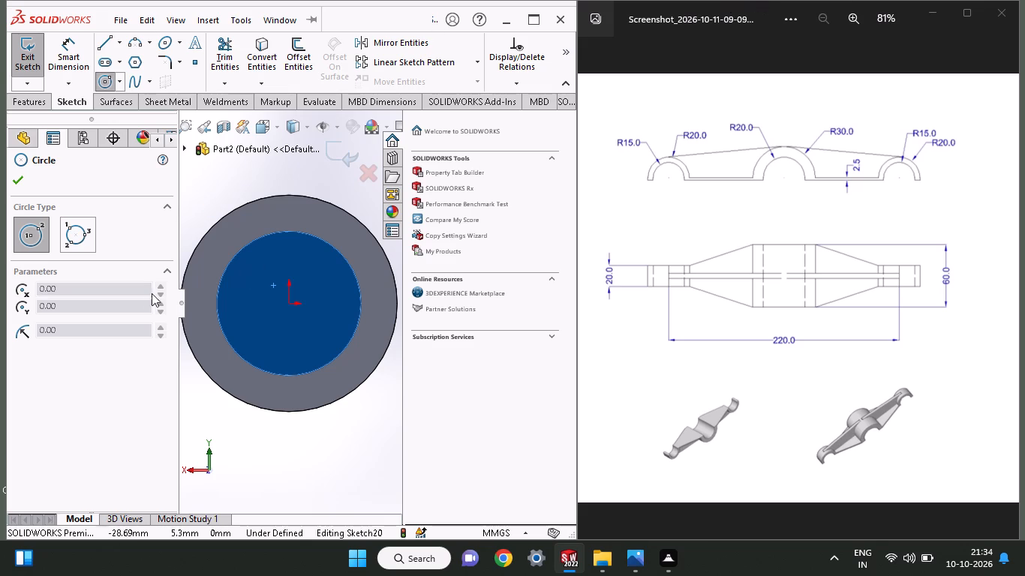
left_click(290, 300)
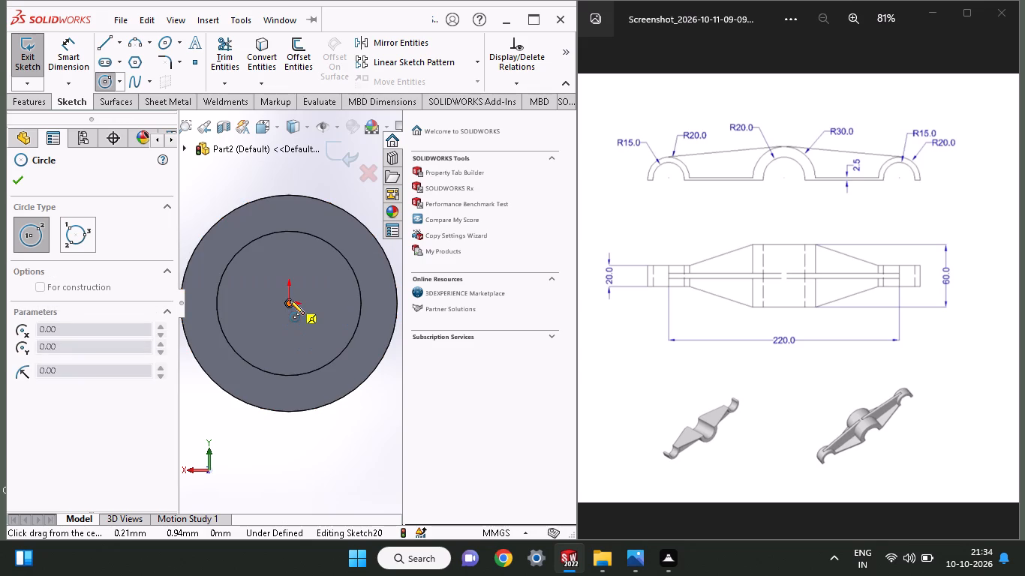
left_click(300, 229)
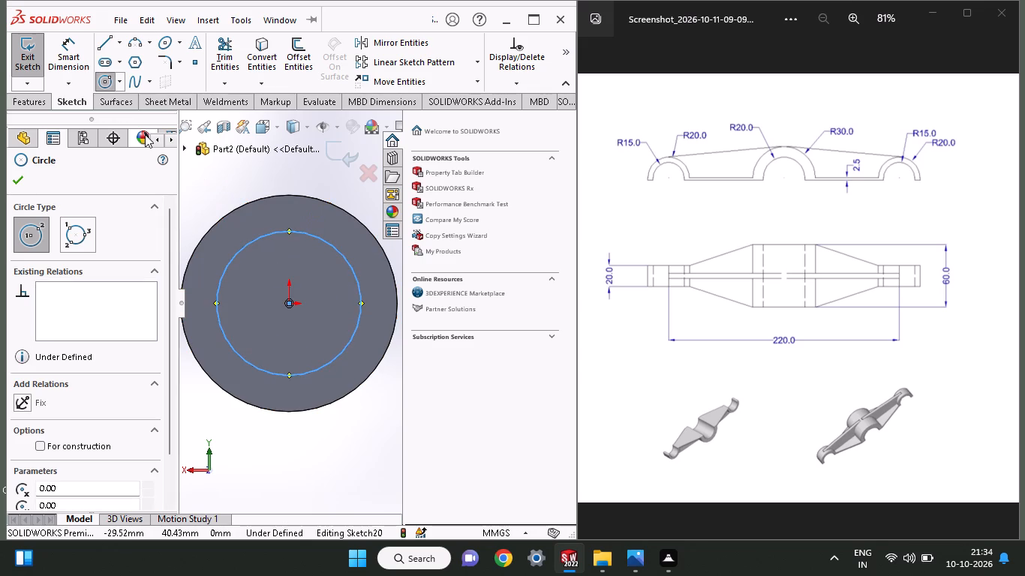
left_click(35, 95)
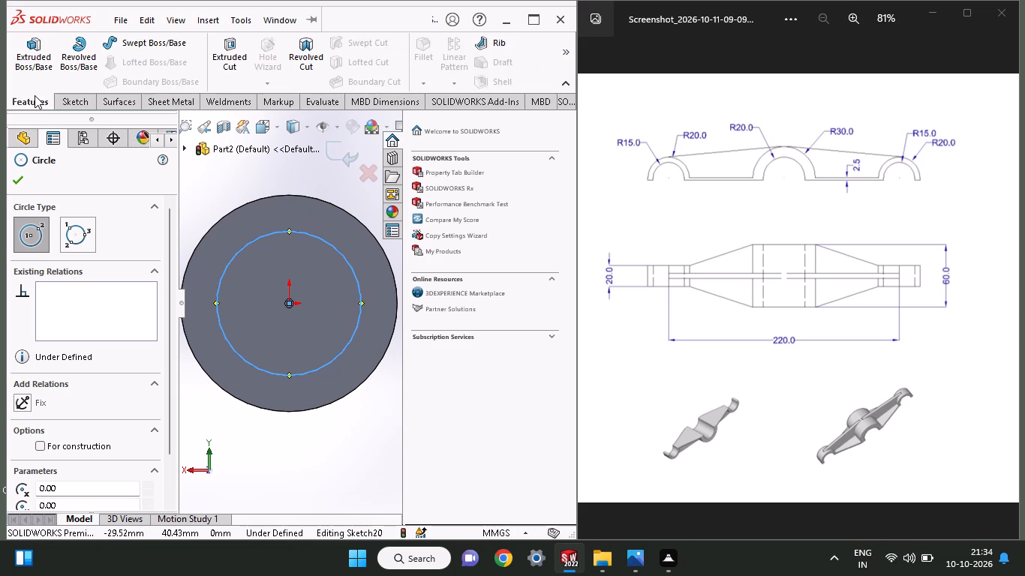
left_click(242, 72)
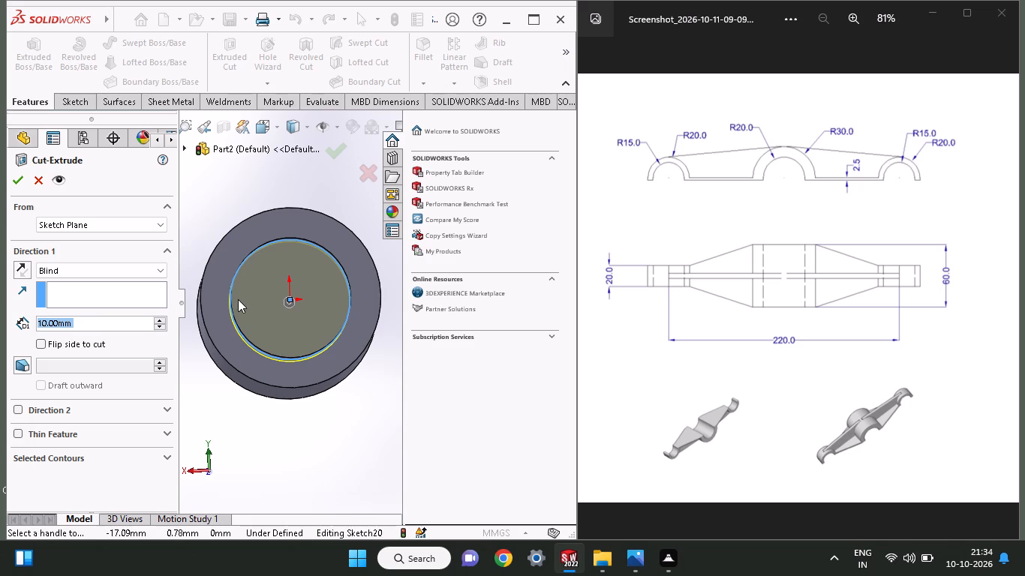
left_click(14, 173)
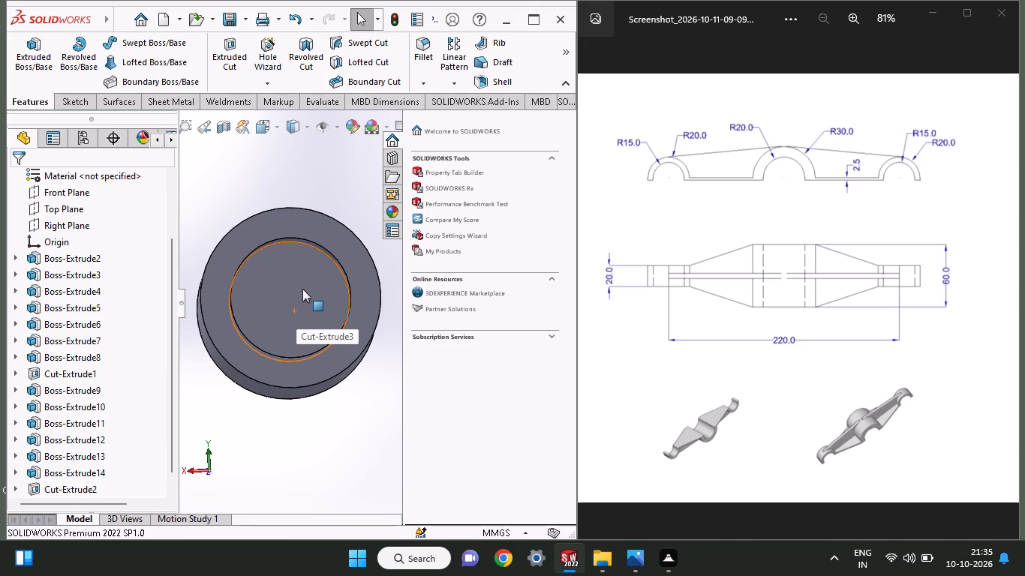
Sketch another origin-centred 20 mm radius circle on the new bore floor and extrude-cut it 10 mm blind.
left_click(302, 289)
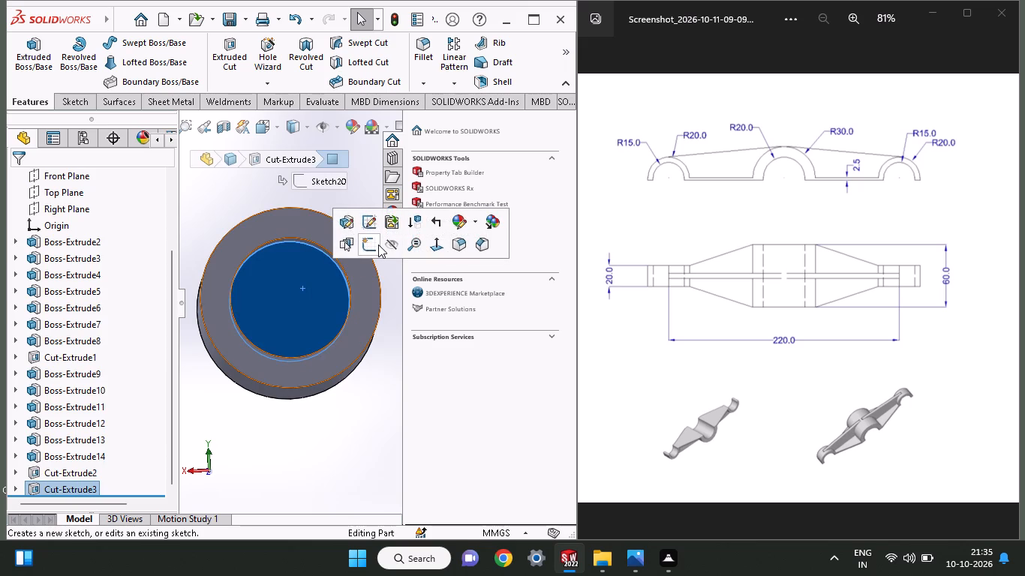
left_click(378, 244)
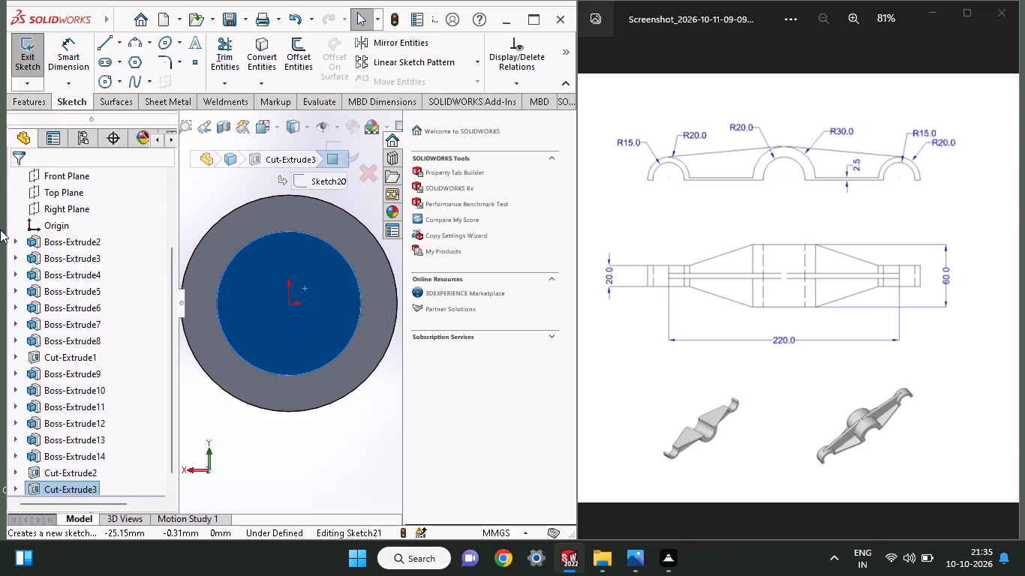
left_click(108, 85)
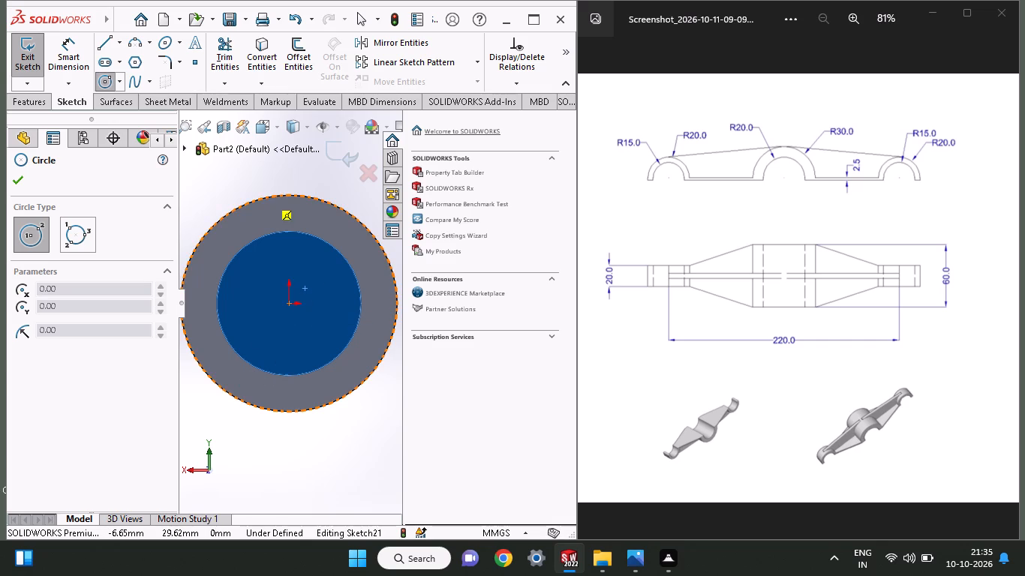
left_click(290, 303)
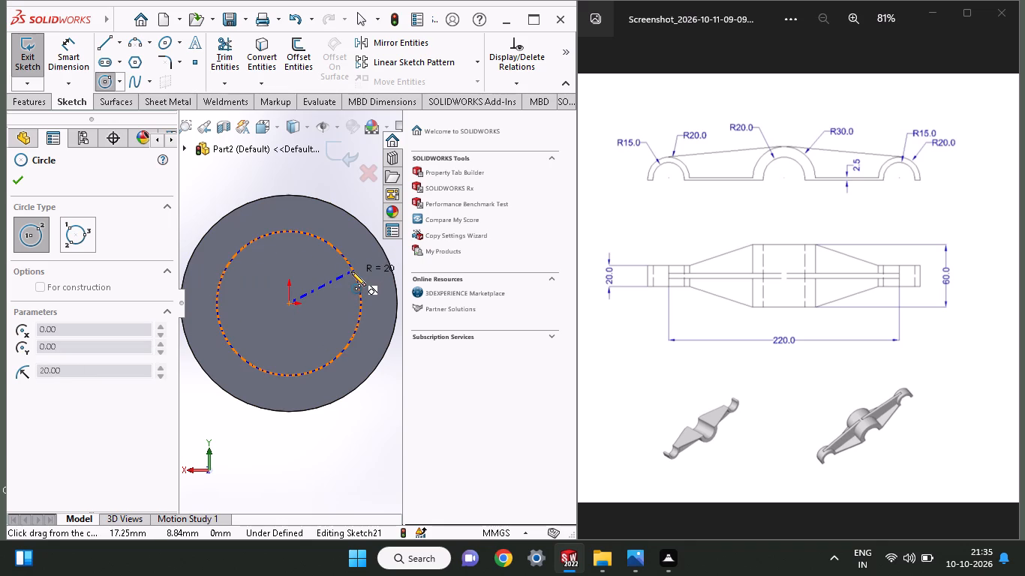
left_click(351, 271)
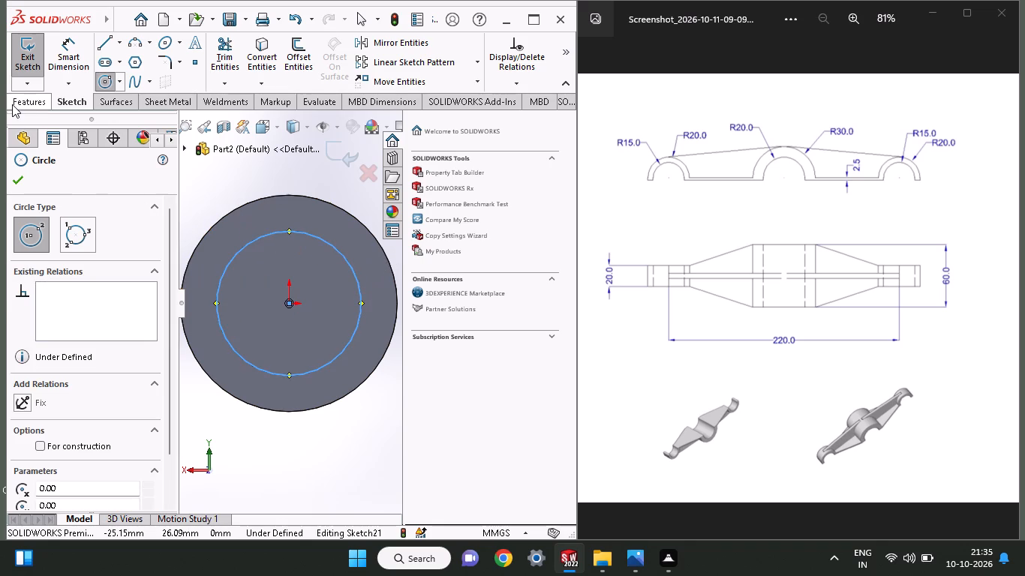
left_click(12, 100)
left_click(245, 56)
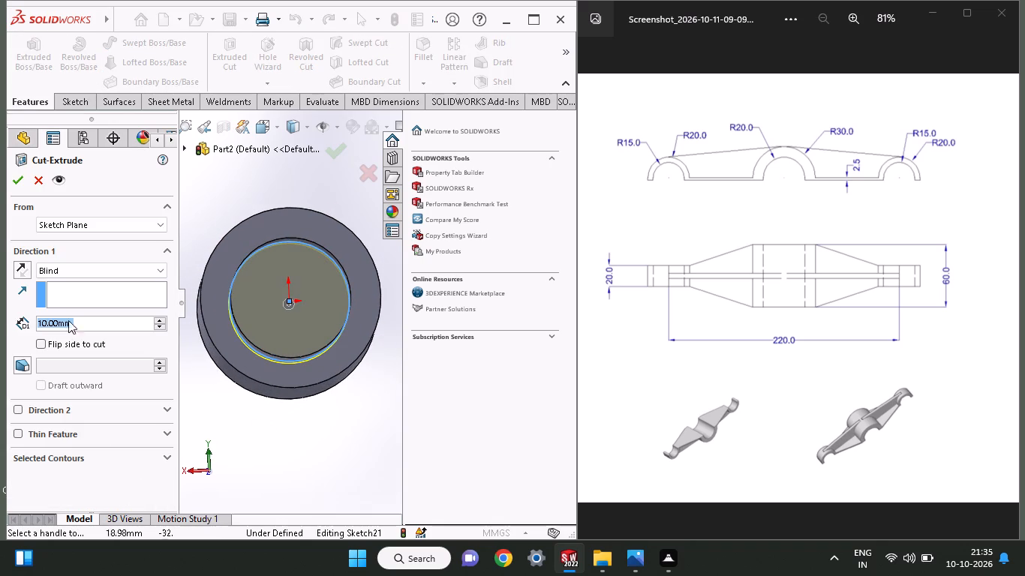
left_click(18, 181)
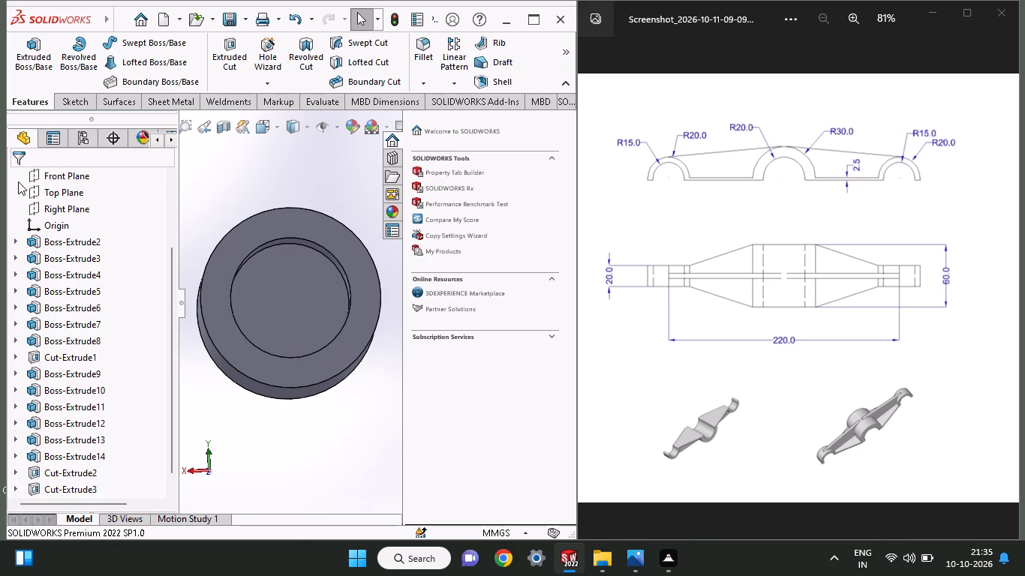
Extend the bore another 10 mm with a blind Extruded Cut of an origin-centred circle matching the bore edge on its floor.
left_click(248, 307)
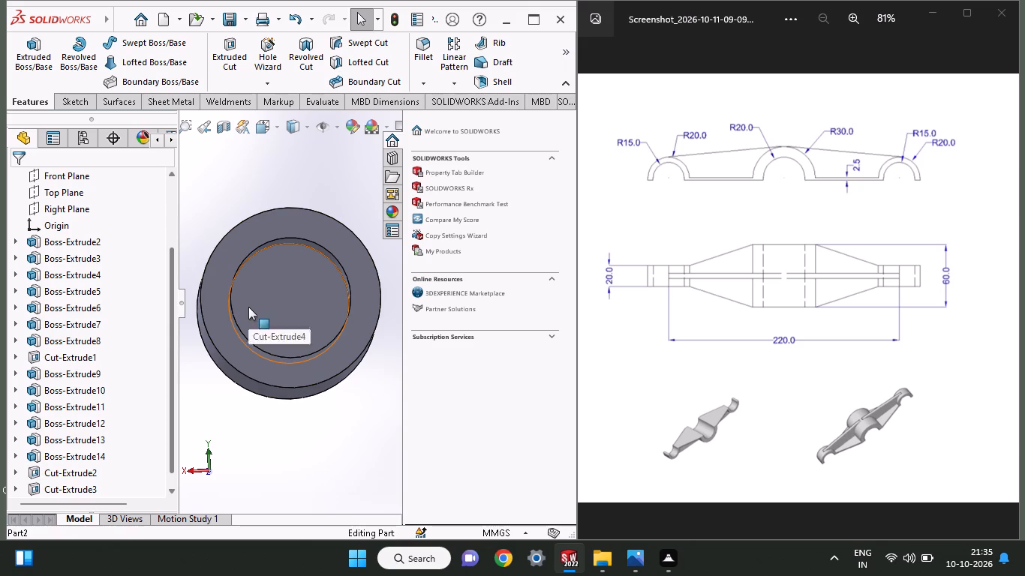
left_click(313, 268)
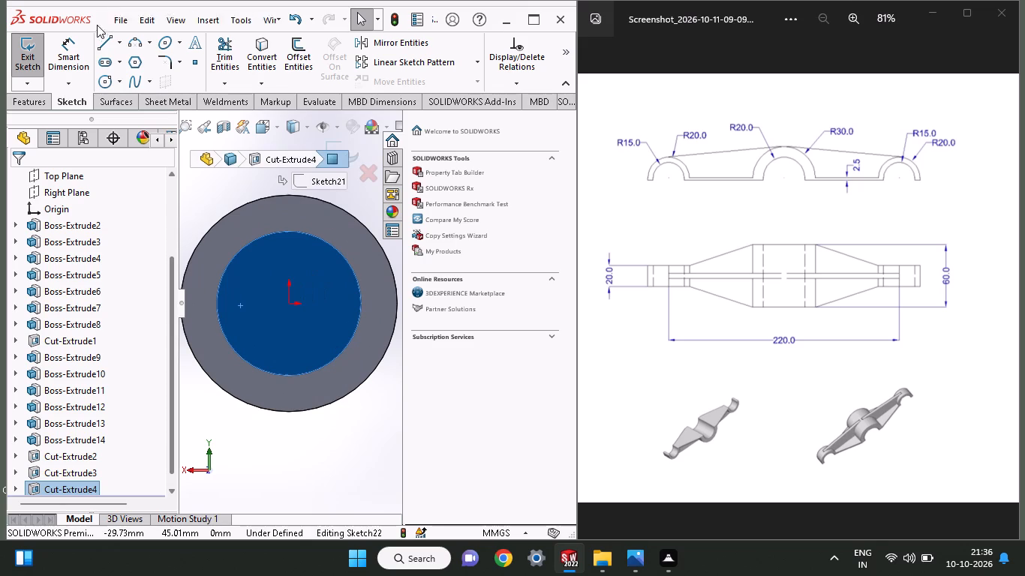
left_click(110, 73)
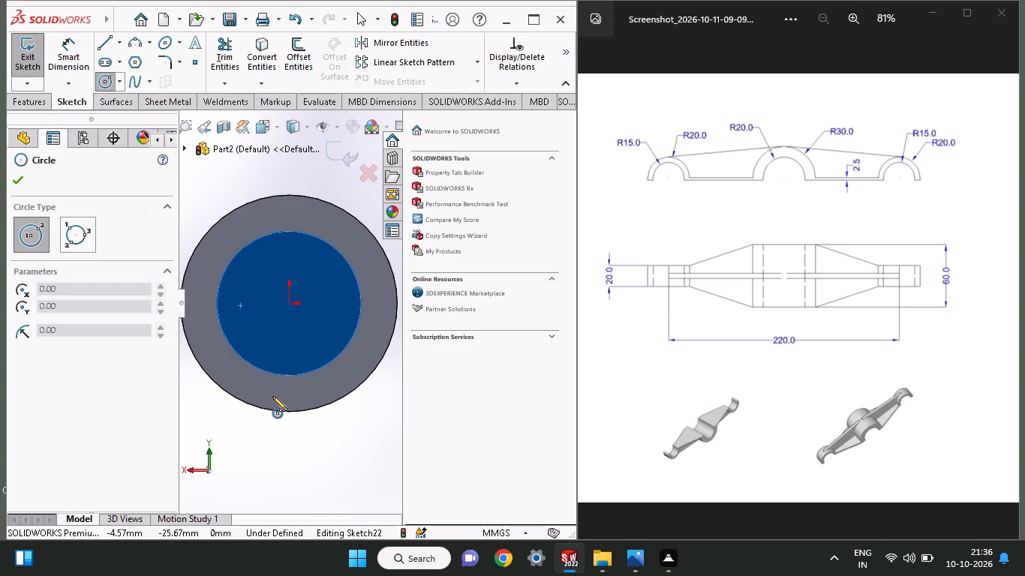
left_click(293, 305)
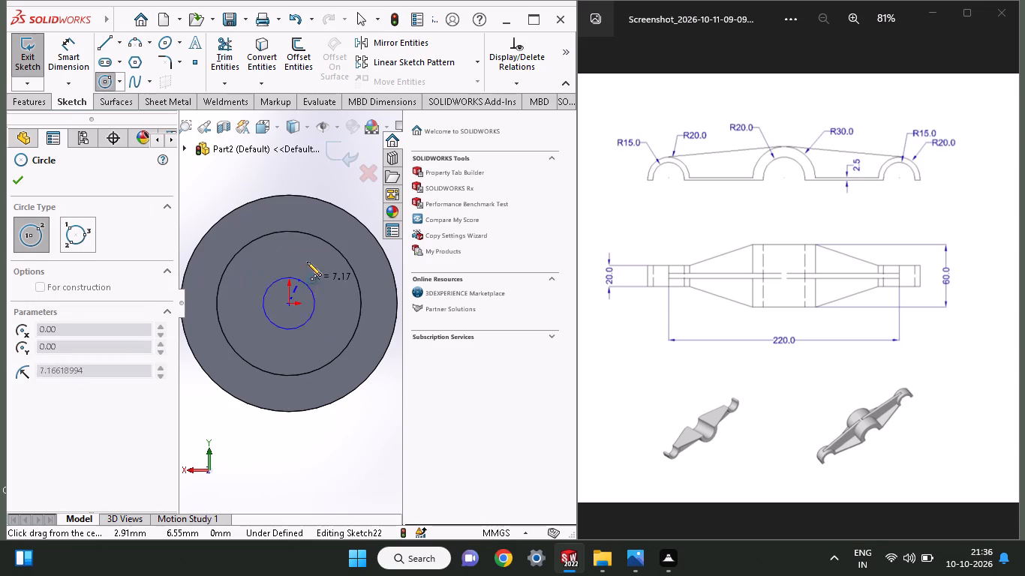
left_click(317, 240)
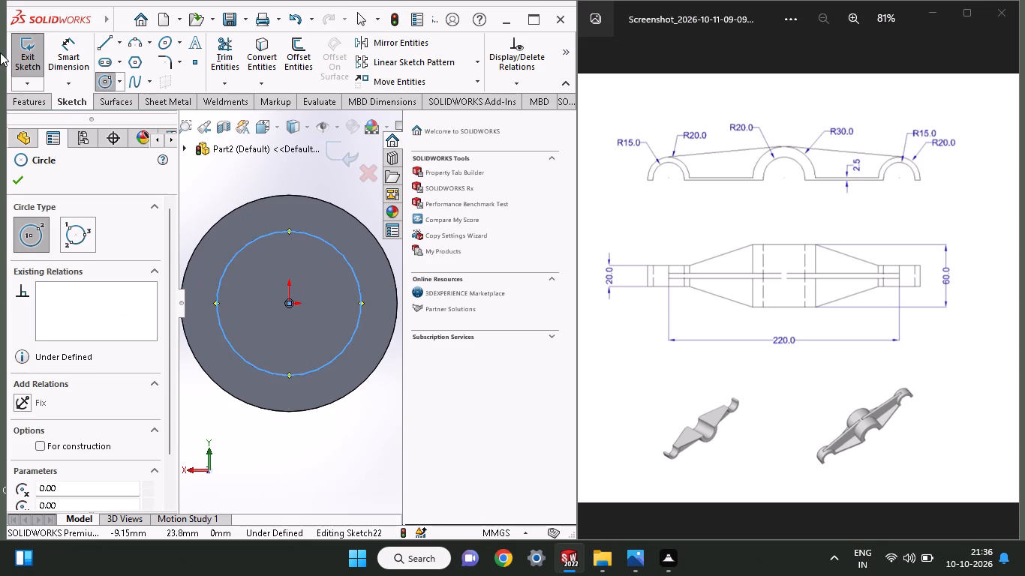
left_click(29, 106)
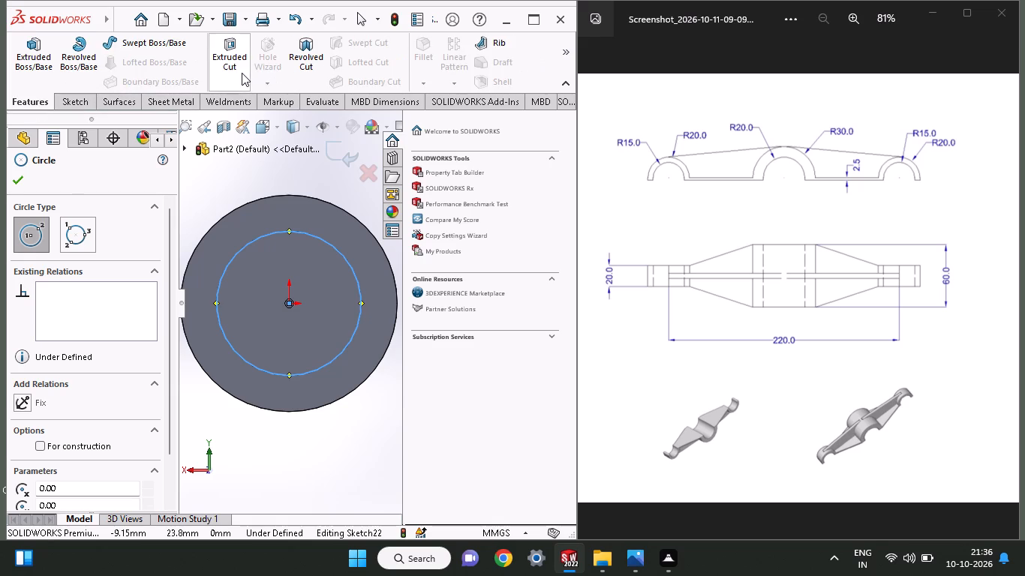
left_click(242, 73)
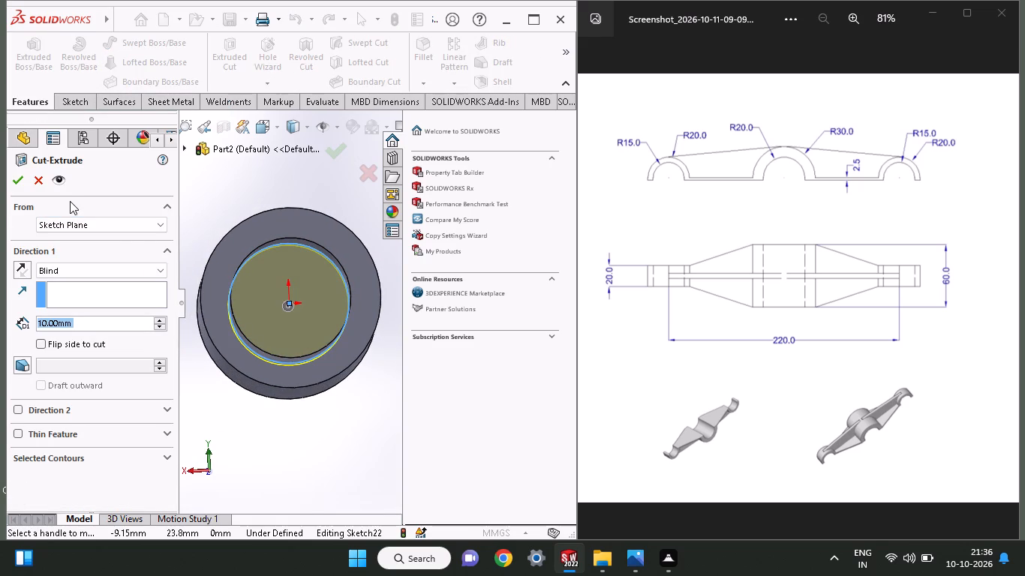
left_click(12, 184)
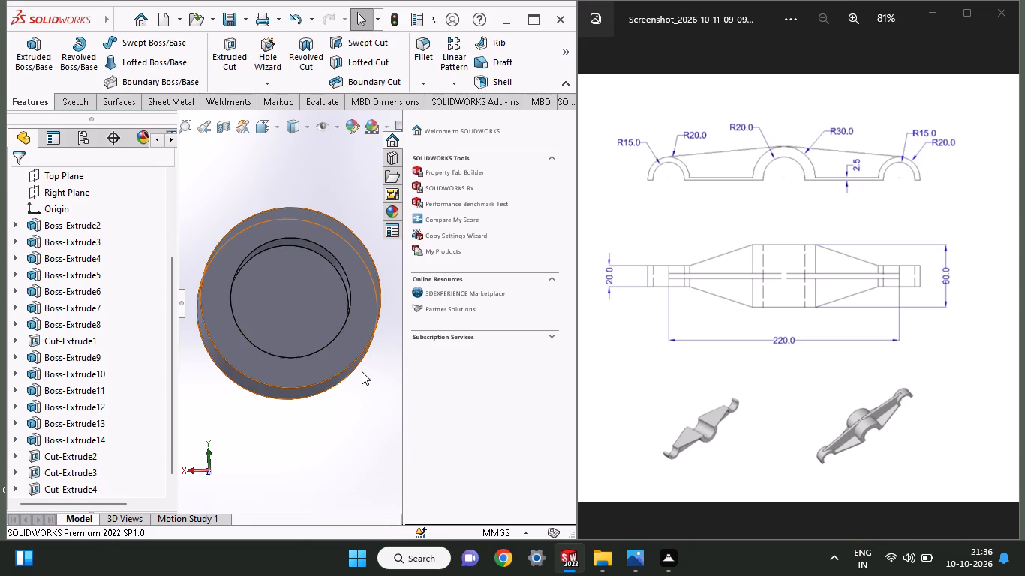
Sketch an origin-centred circle on the deepened bore's floor and dimension its diameter at 40 mm.
middle_click_drag(362, 371, 349, 397)
scroll(349, 397, "down", 1)
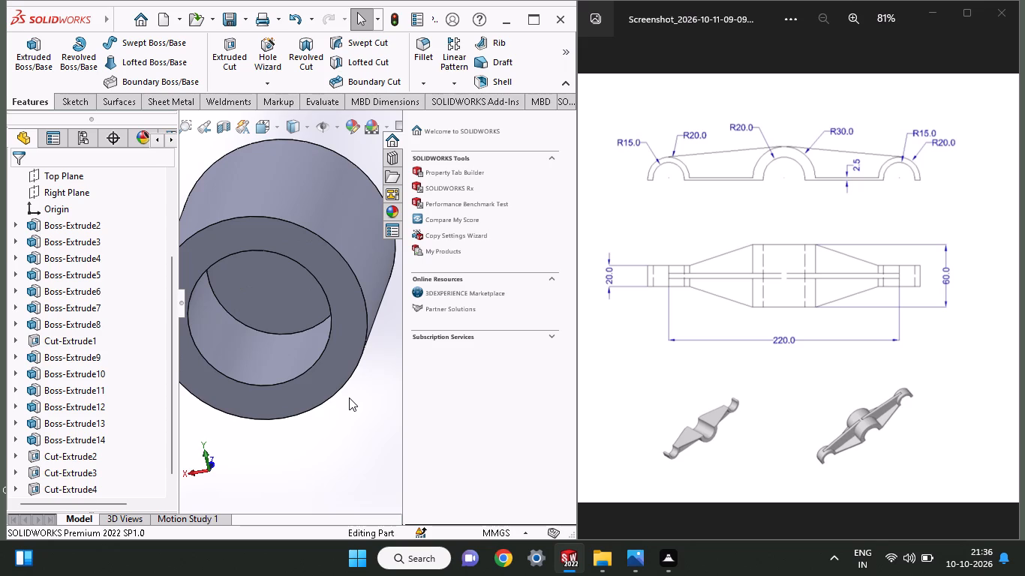
middle_click_drag(349, 397, 359, 364)
scroll(349, 397, "up", 1)
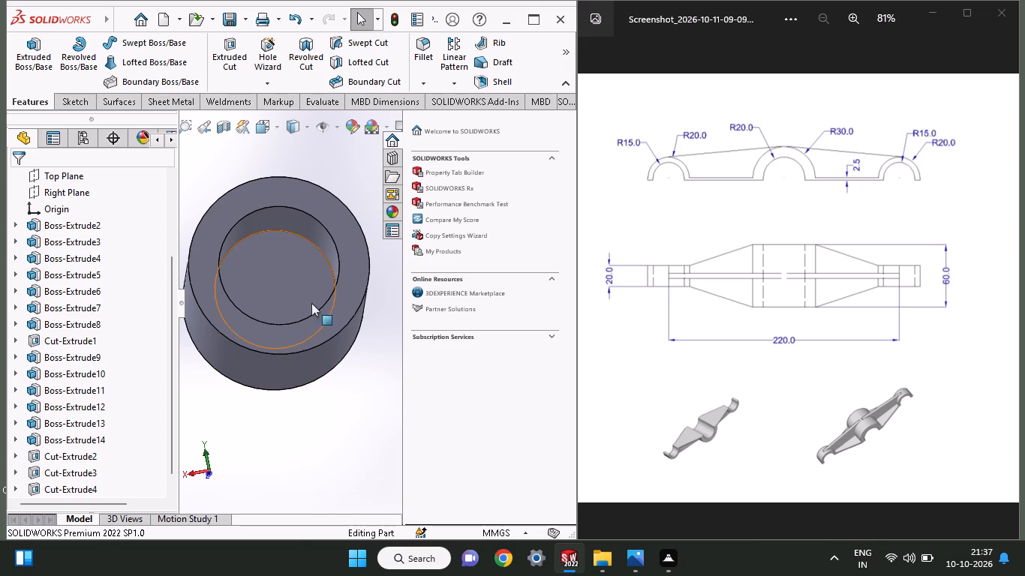
left_click(259, 295)
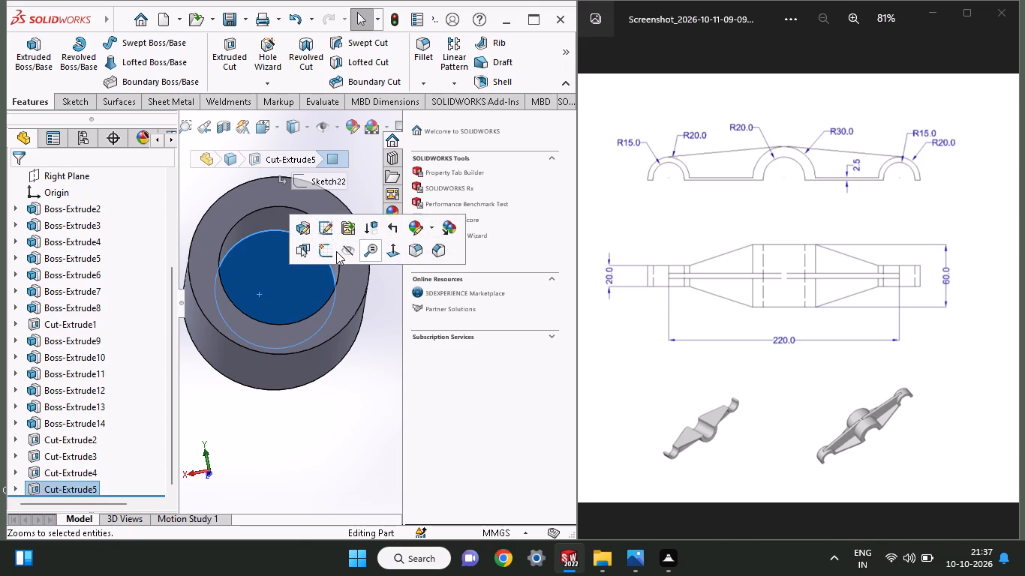
left_click(317, 251)
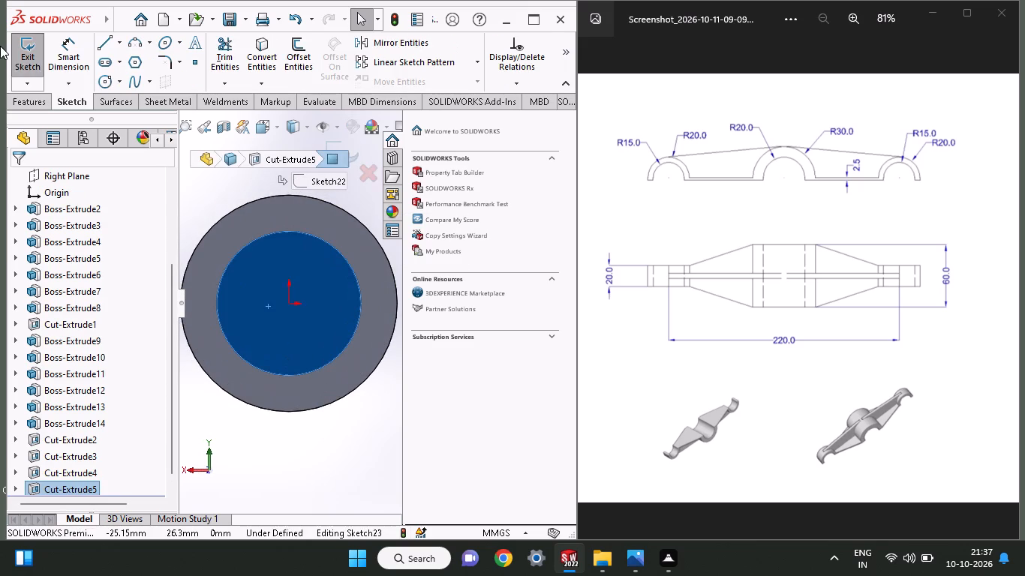
left_click(112, 85)
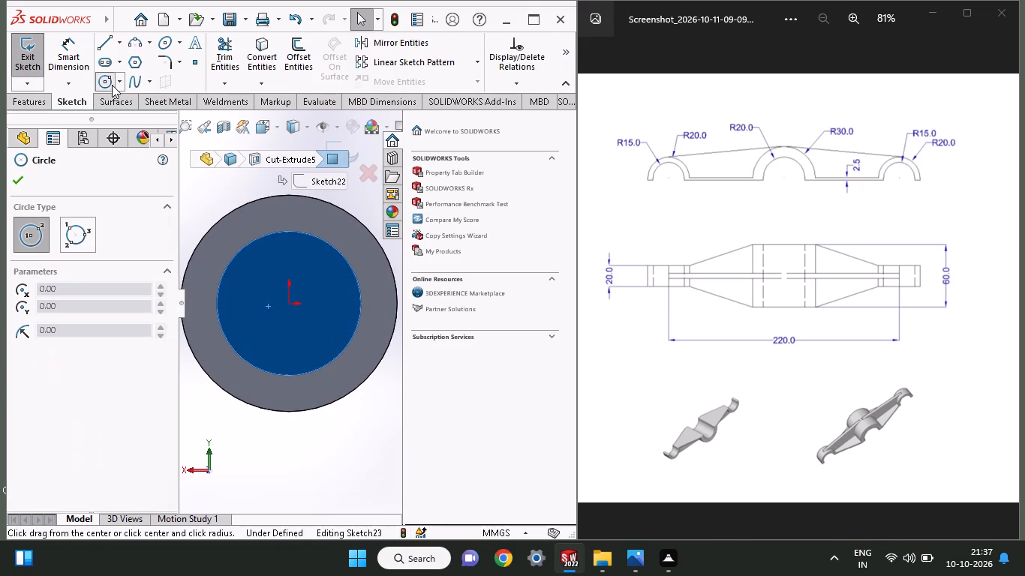
left_click(292, 303)
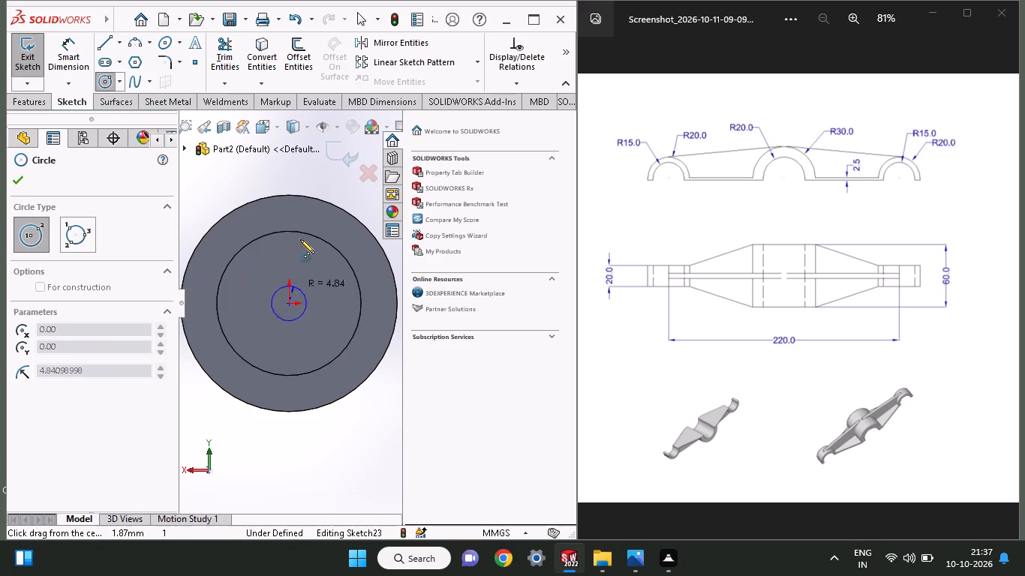
left_click(300, 236)
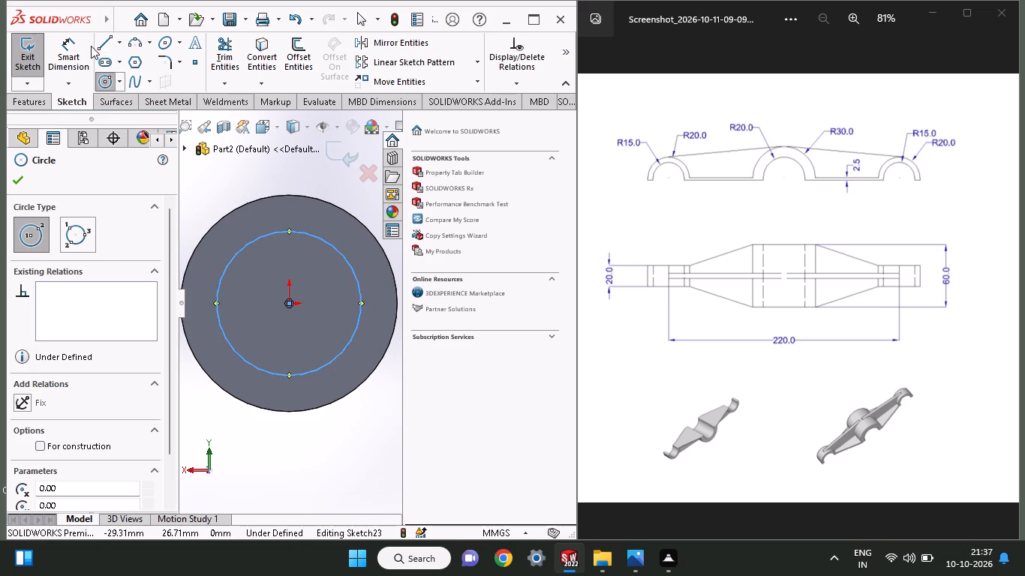
left_click(78, 68)
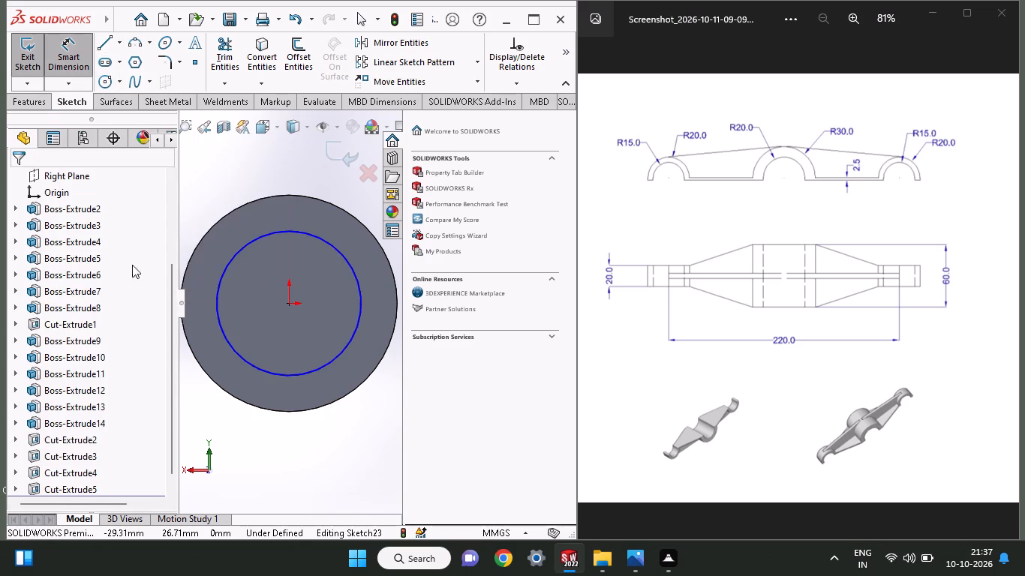
left_click(261, 368)
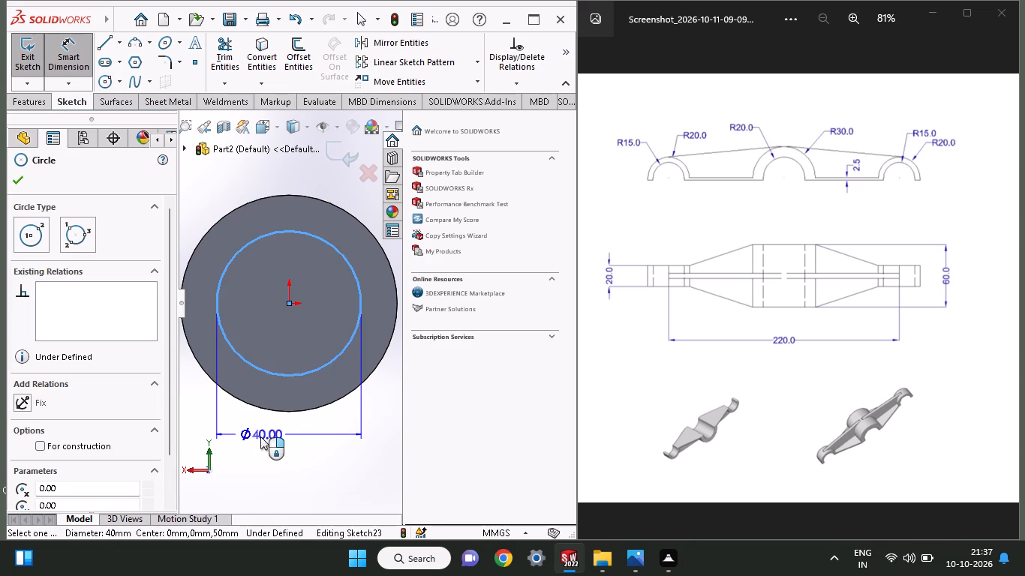
left_click(260, 436)
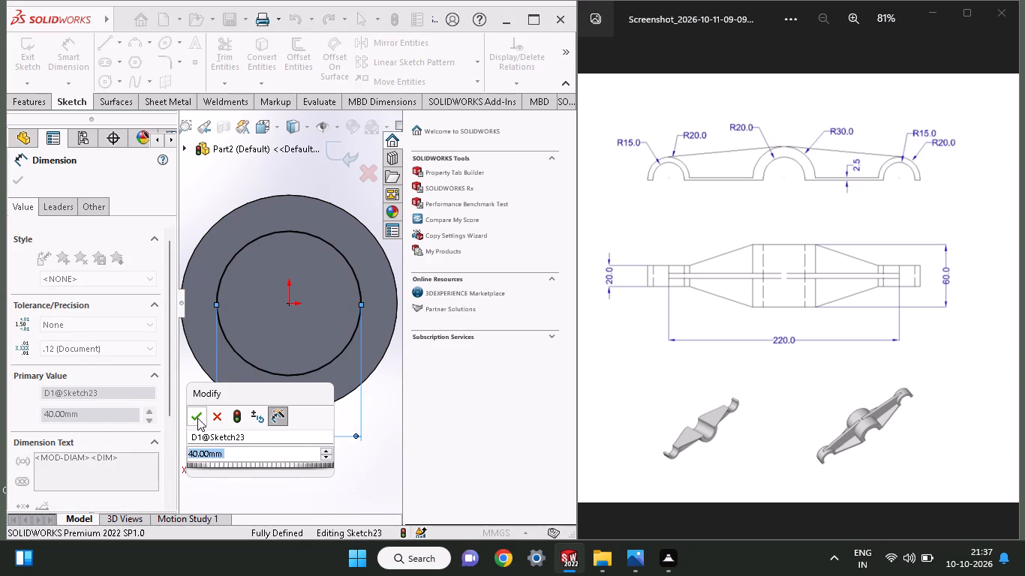
left_click(197, 418)
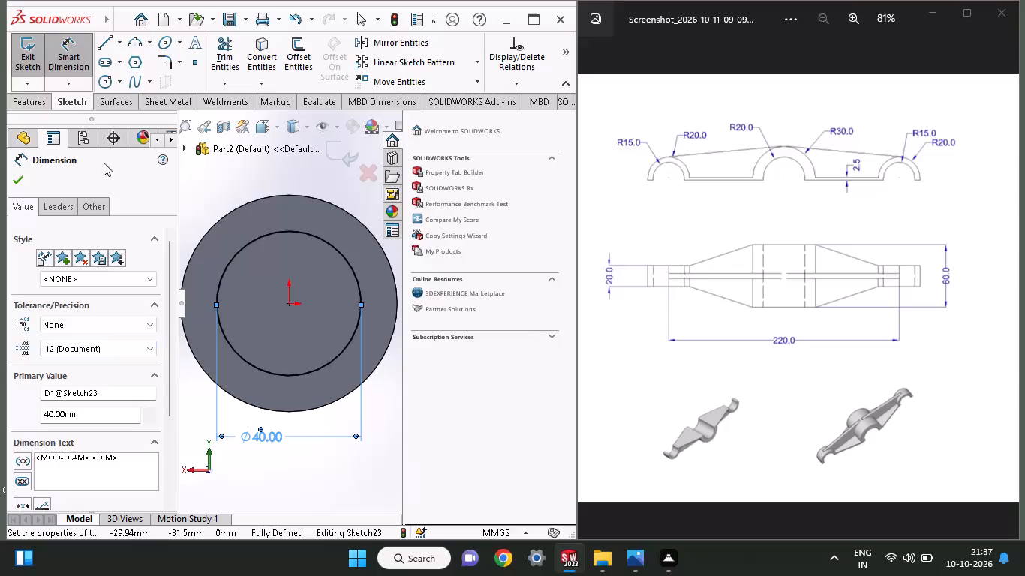
Extrude-cut the 40 mm circle 10 mm blind from the bore floor.
left_click(25, 103)
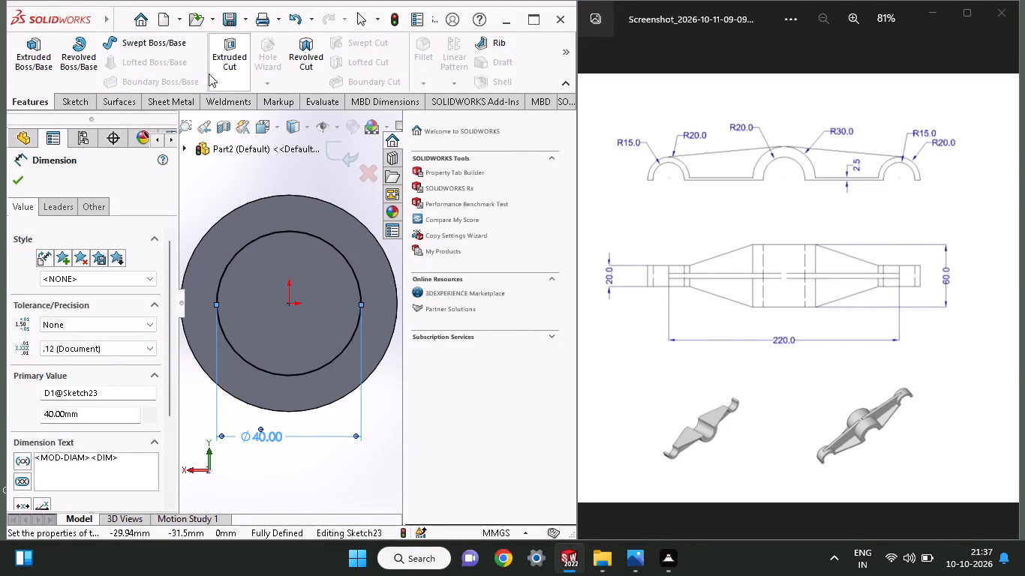
left_click(212, 72)
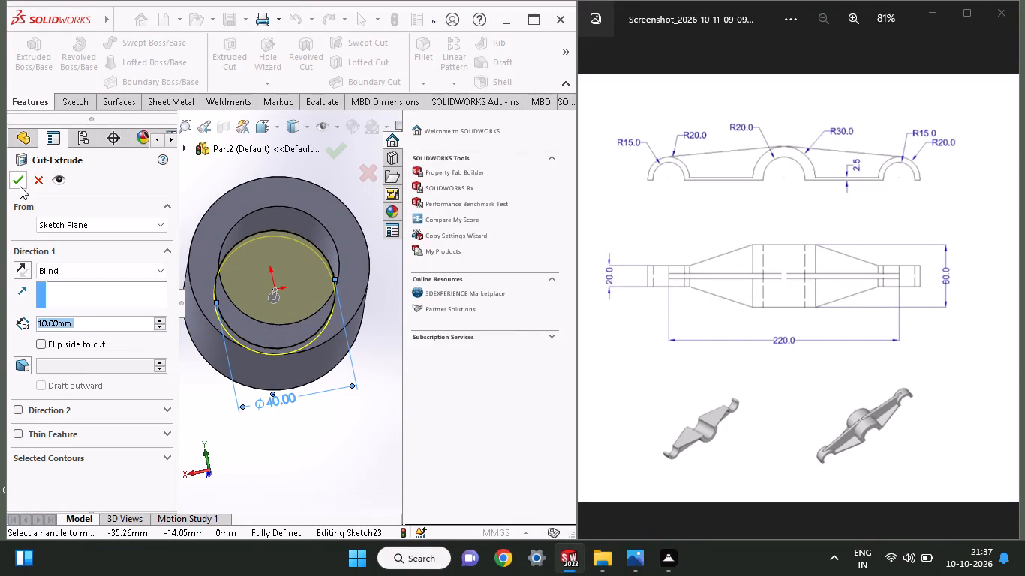
left_click(20, 186)
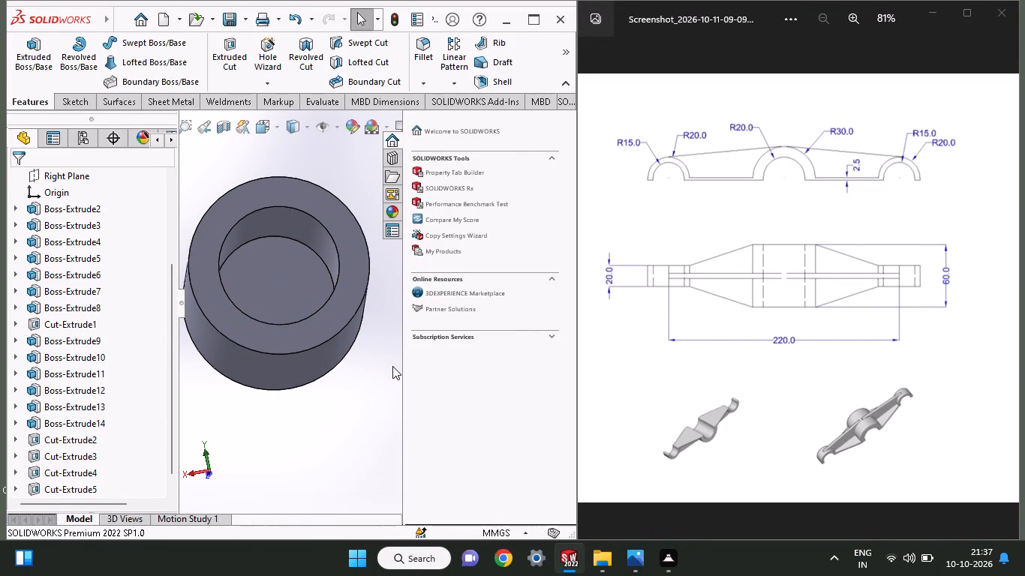
Sketch an origin-centred circle matching the bore edge on the new bore floor and extrude-cut it 10 mm blind.
middle_click_drag(341, 402, 332, 445)
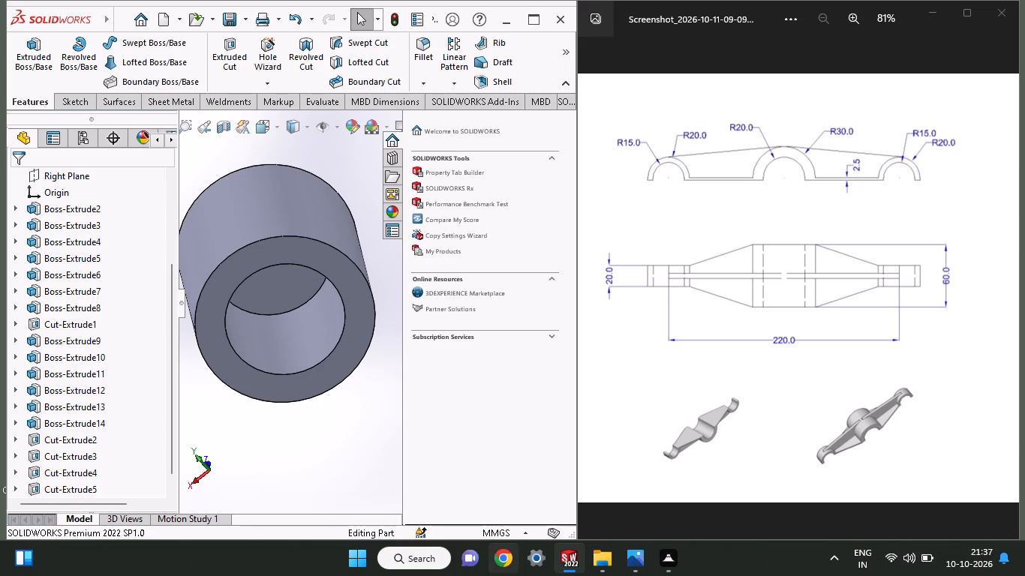
left_click(260, 301)
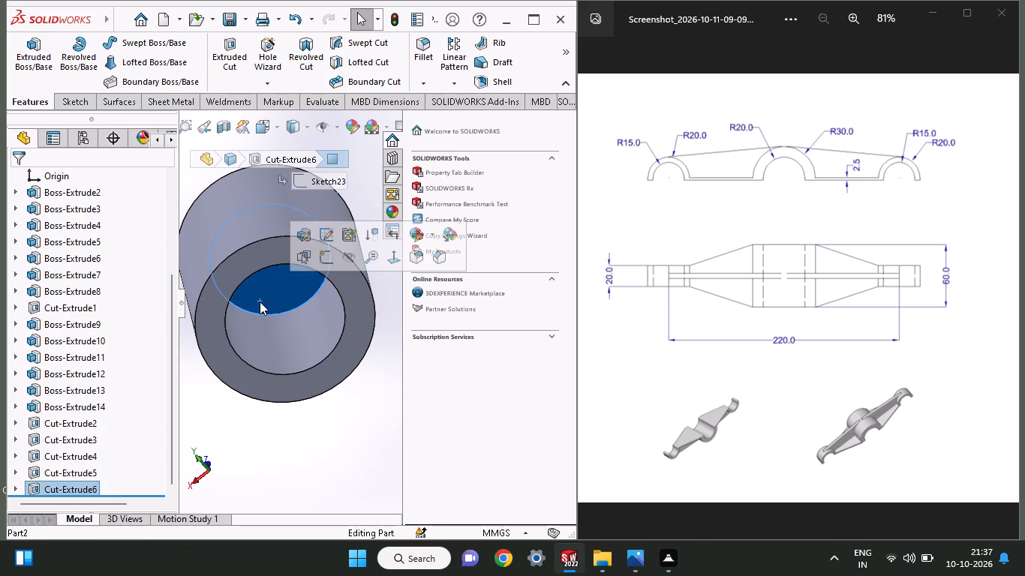
left_click(317, 255)
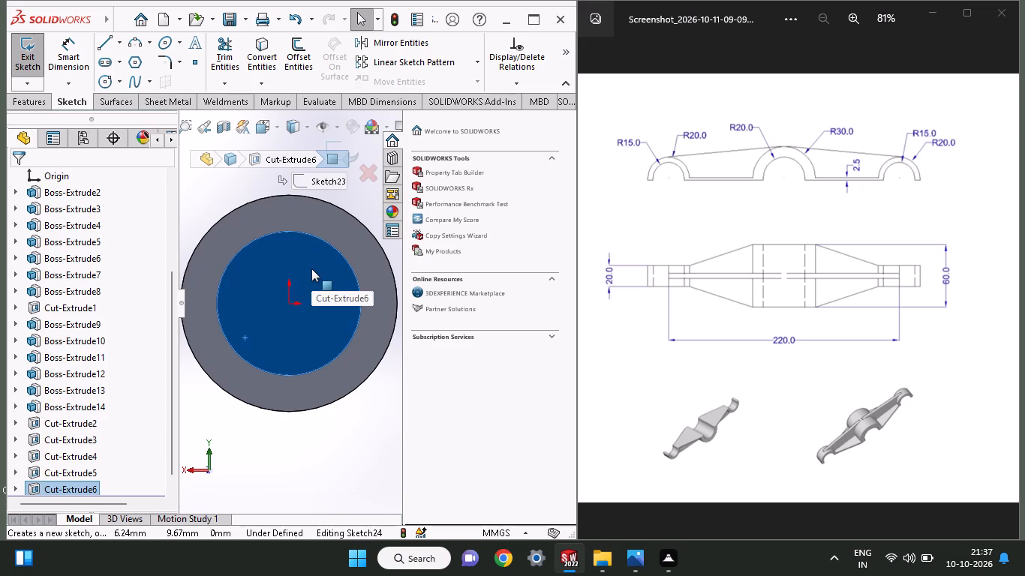
left_click(110, 82)
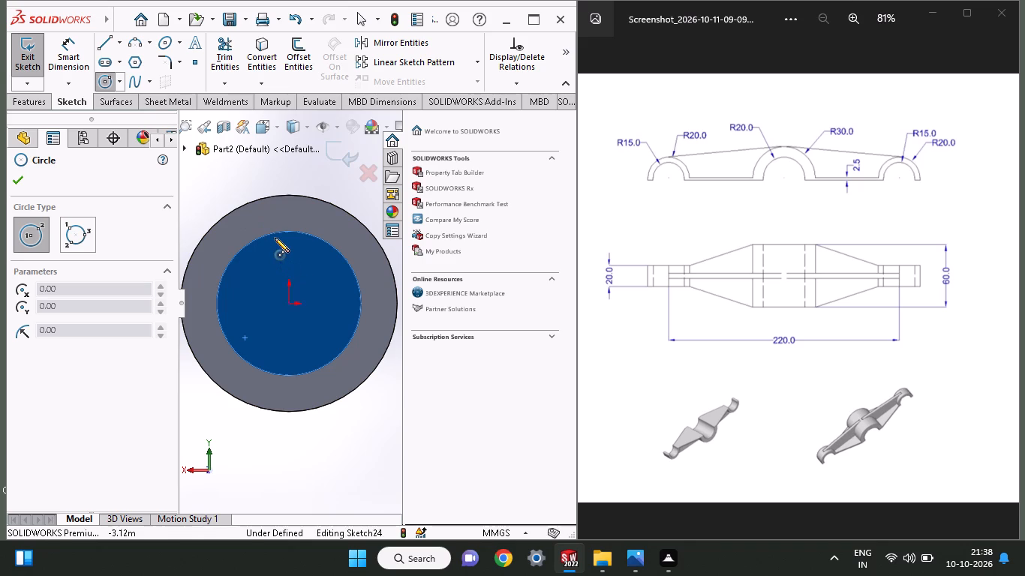
left_click(292, 302)
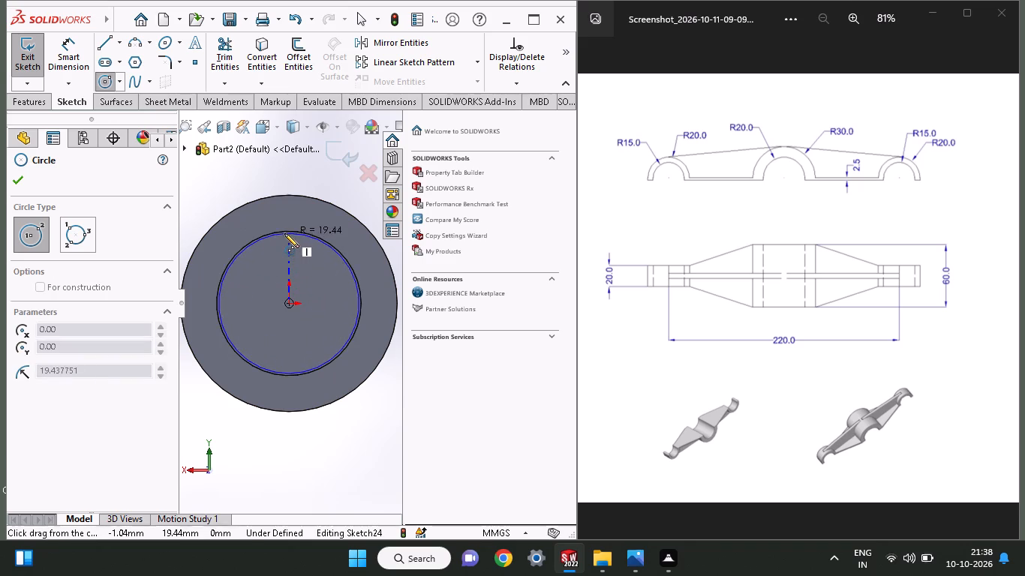
left_click(284, 230)
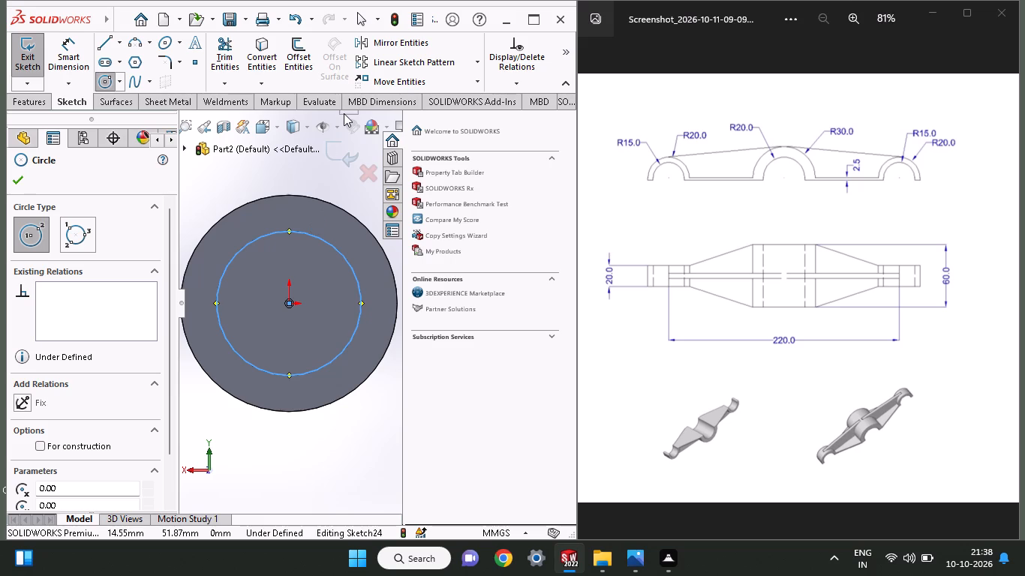
left_click(44, 103)
left_click(232, 52)
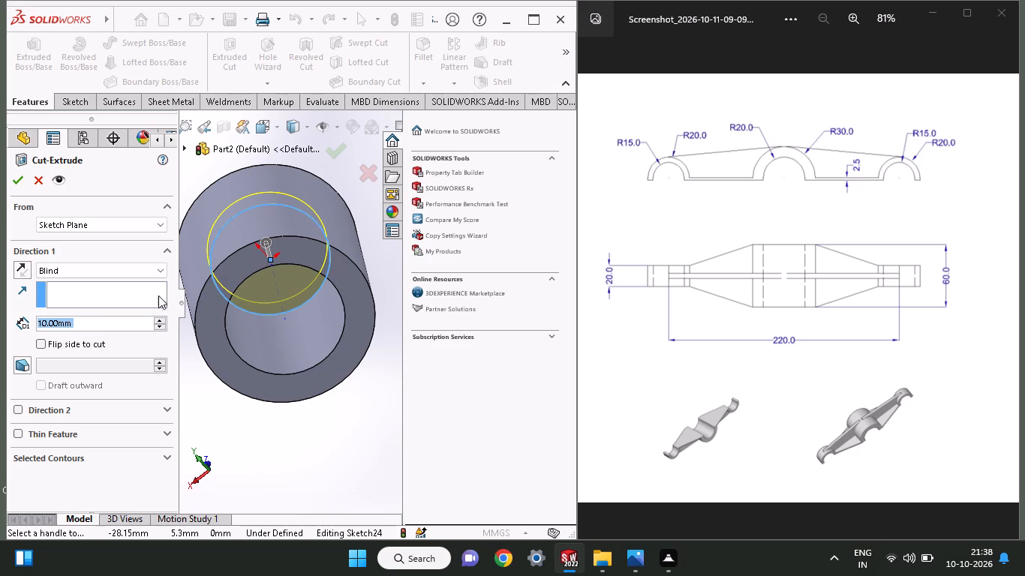
left_click(13, 185)
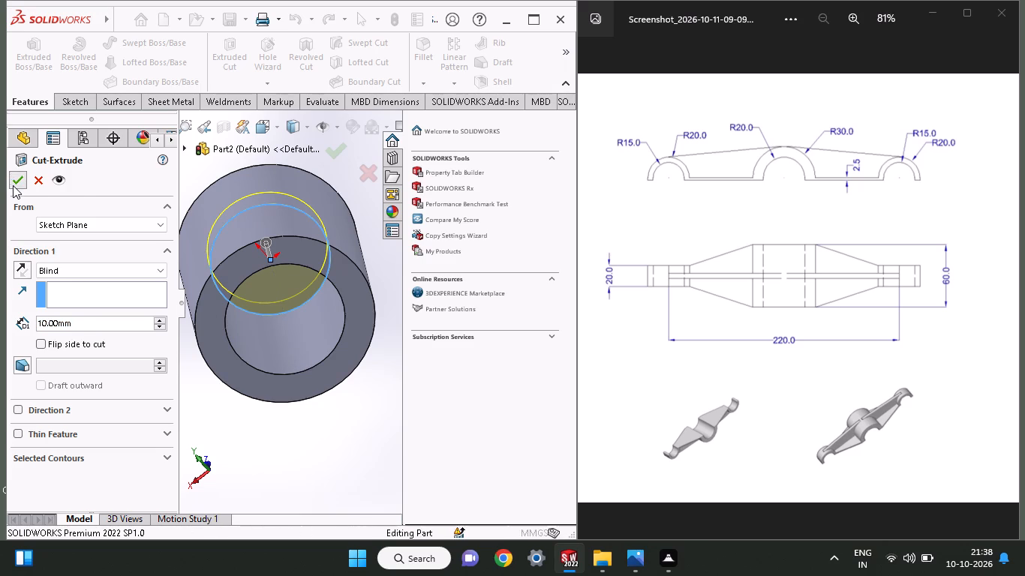
On the boss's ring-shaped end face, sketch a horizontal line about 58 mm long from the origin outward past the rim.
middle_click_drag(224, 376, 207, 355)
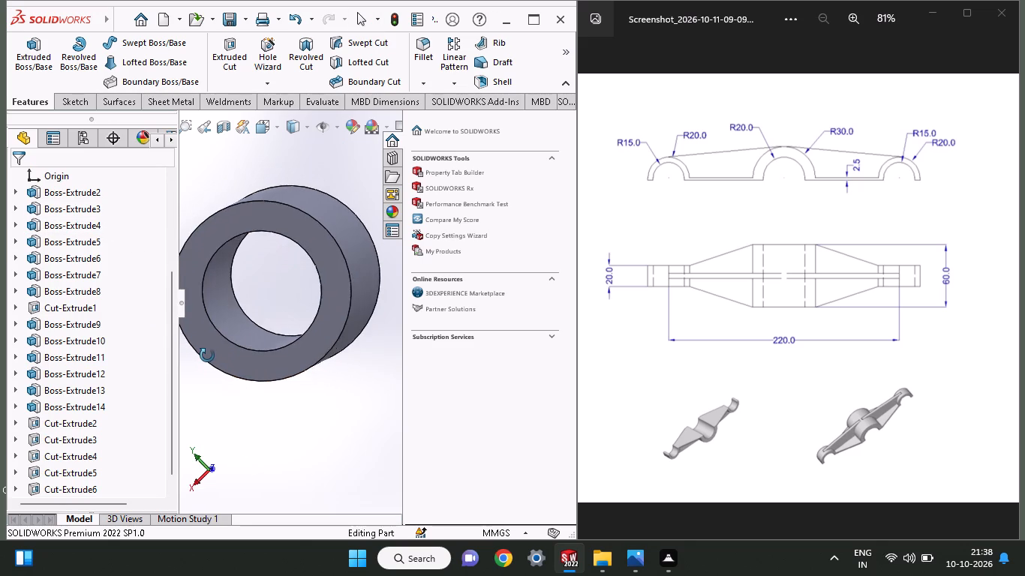
middle_click_drag(207, 355, 215, 355)
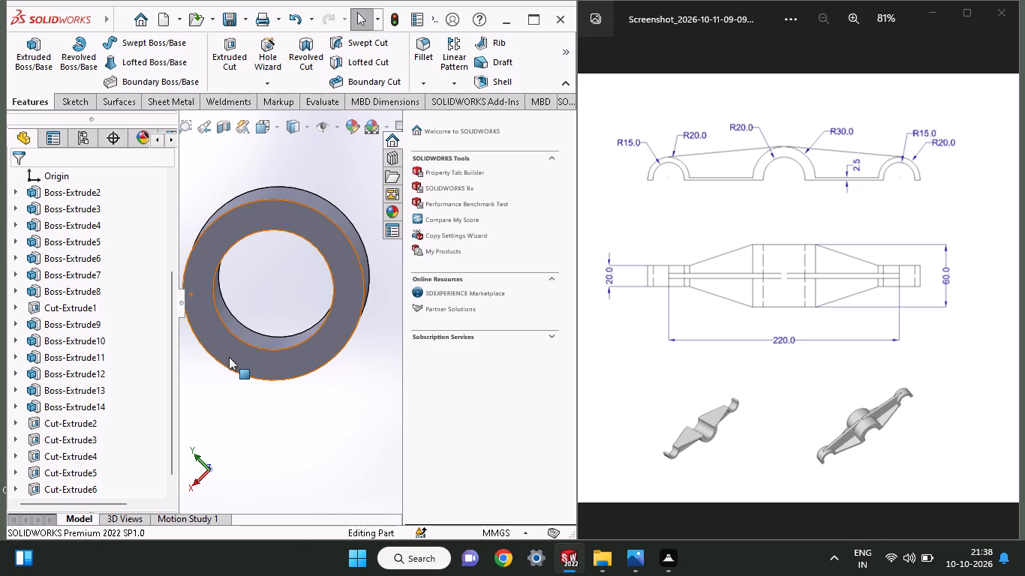
scroll(229, 357, "down", 1)
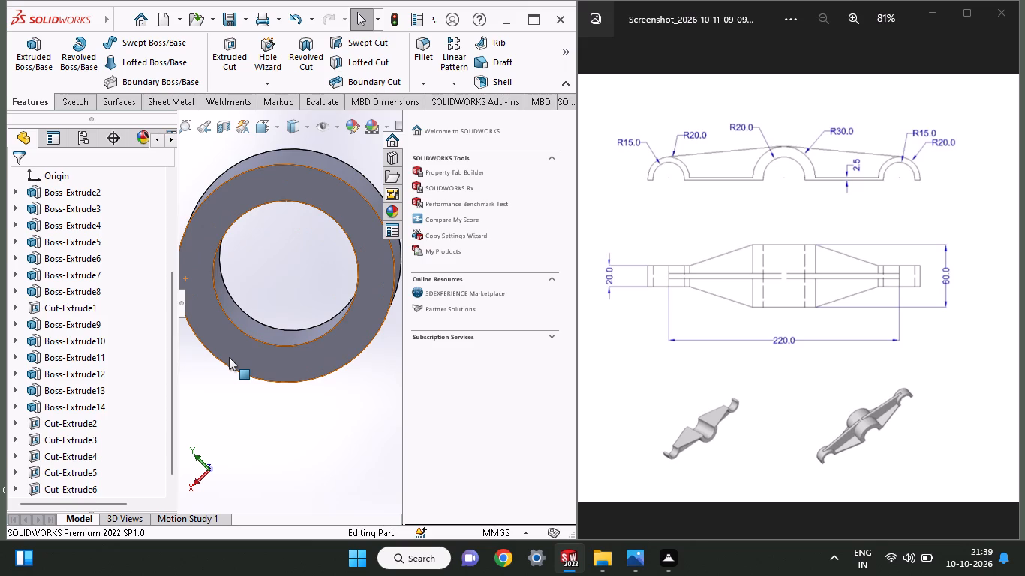
left_click(266, 460)
middle_click(275, 370)
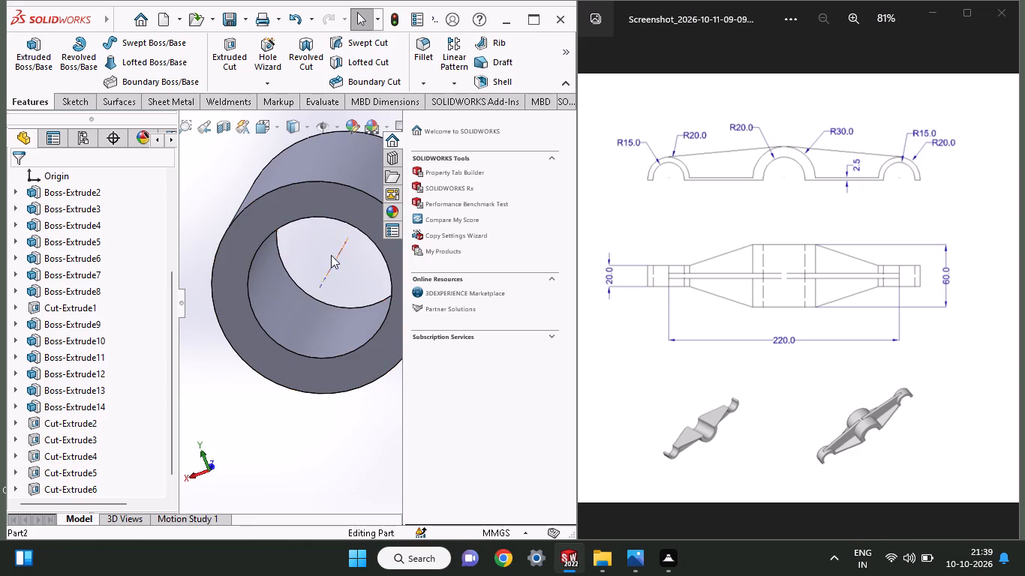
left_click_drag(173, 313, 170, 193)
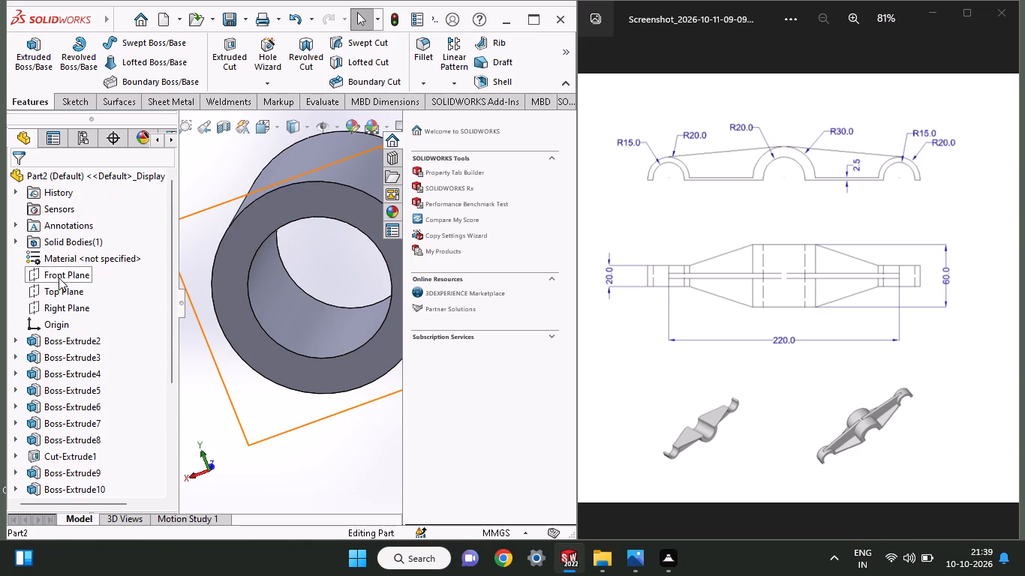
left_click(231, 241)
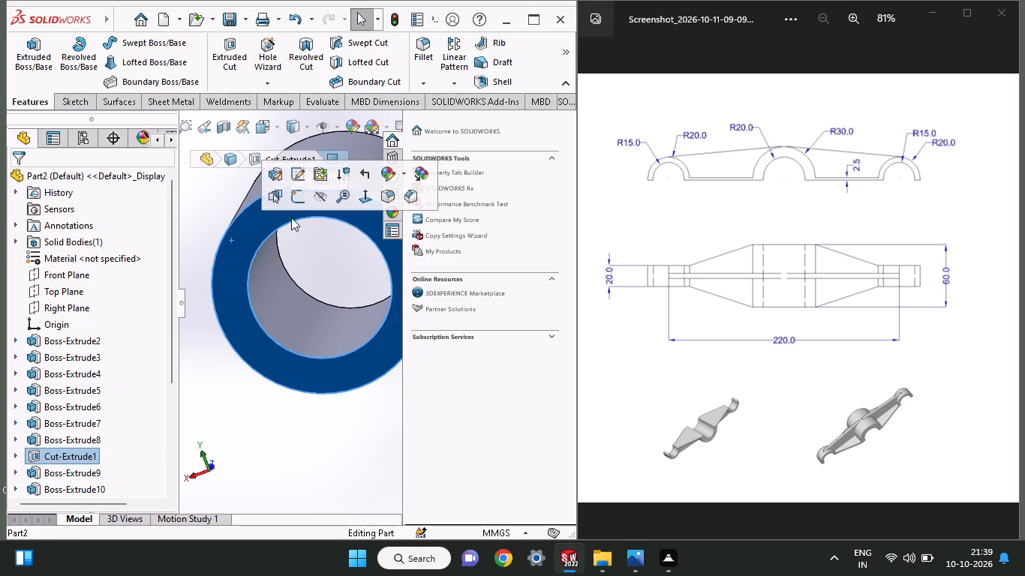
left_click(292, 202)
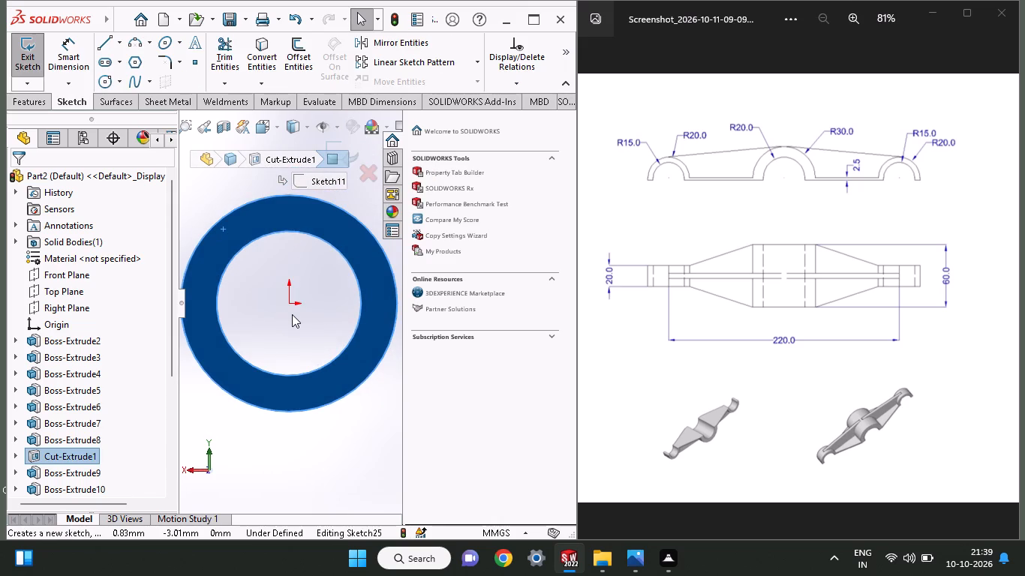
scroll(292, 314, "up", 1)
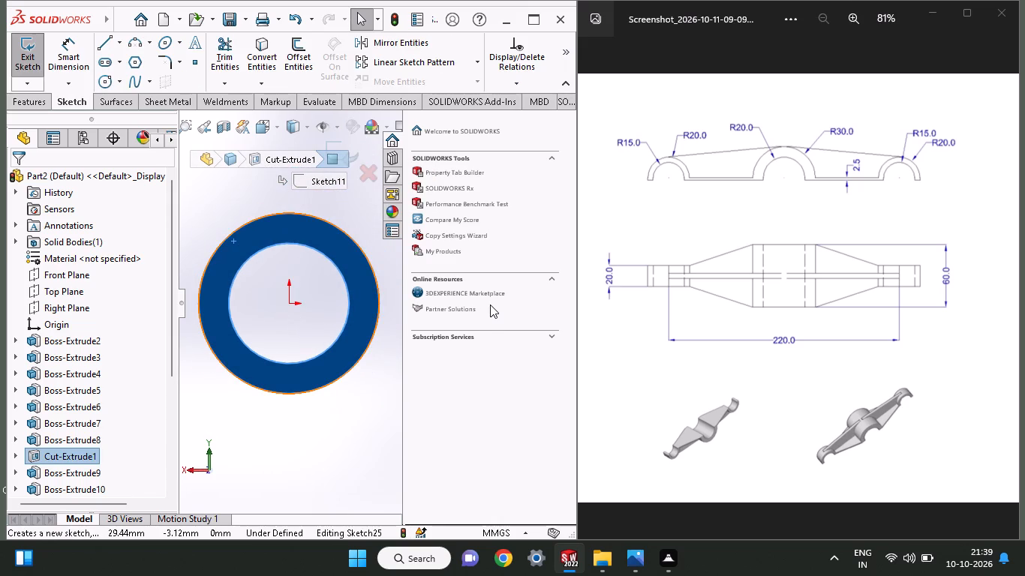
scroll(490, 304, "up", 5, "ctrl")
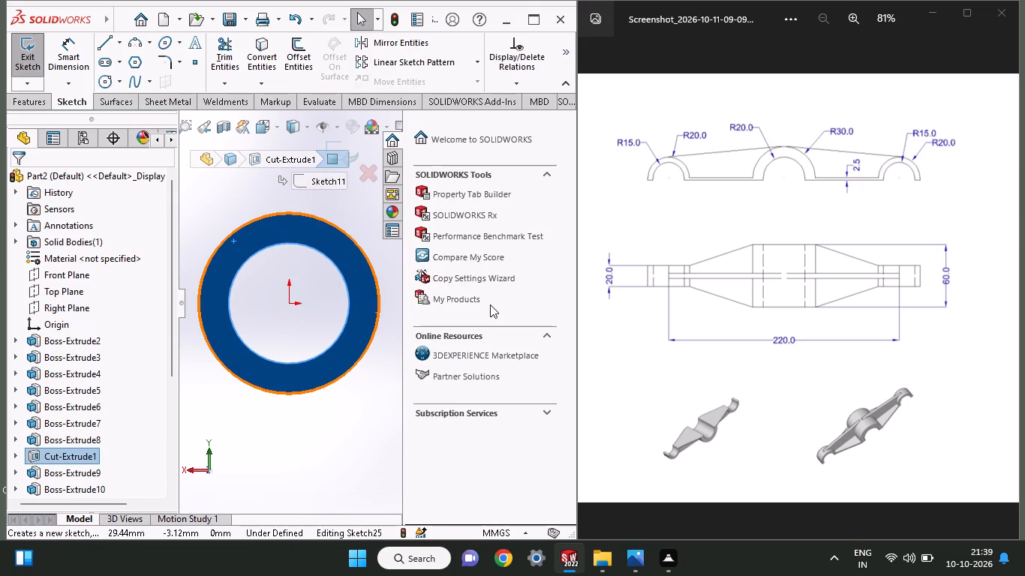
scroll(332, 307, "up", 5, "ctrl")
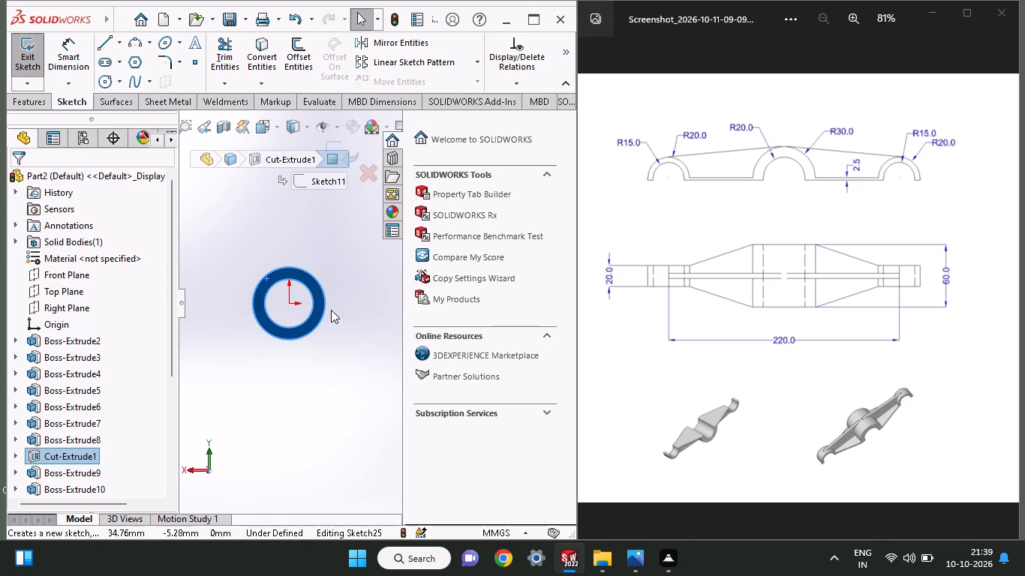
left_click(104, 34)
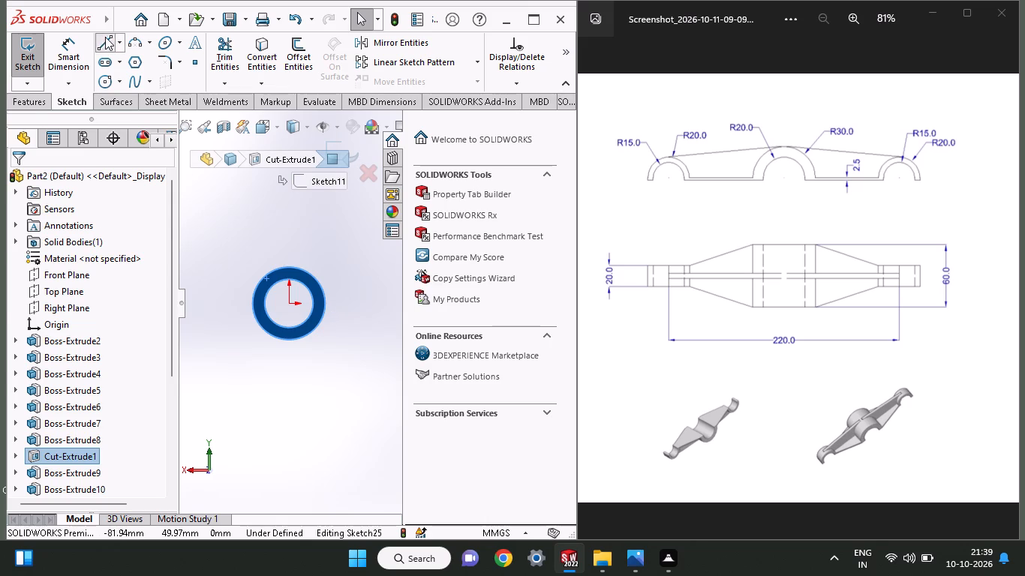
left_click(286, 300)
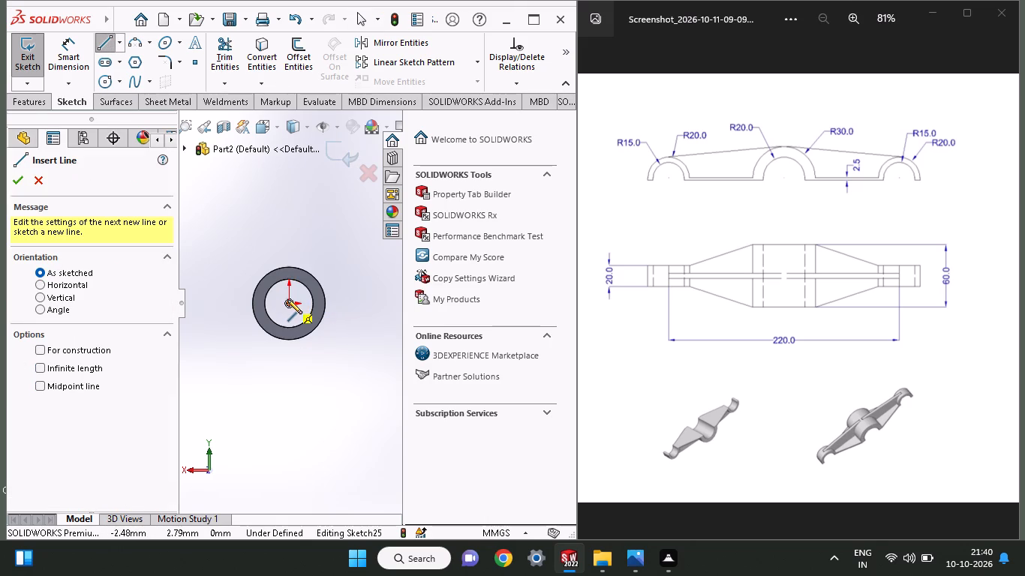
left_click(359, 301)
right_click(328, 222)
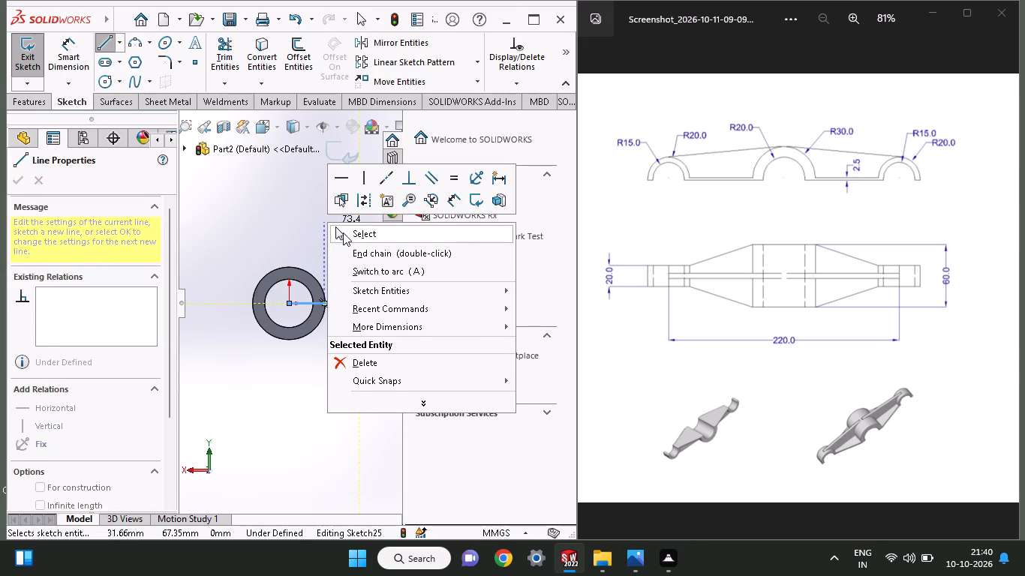
left_click(343, 232)
Dimension the distance between the horizontal line's endpoints as 220/2, giving 110 mm.
left_click(71, 67)
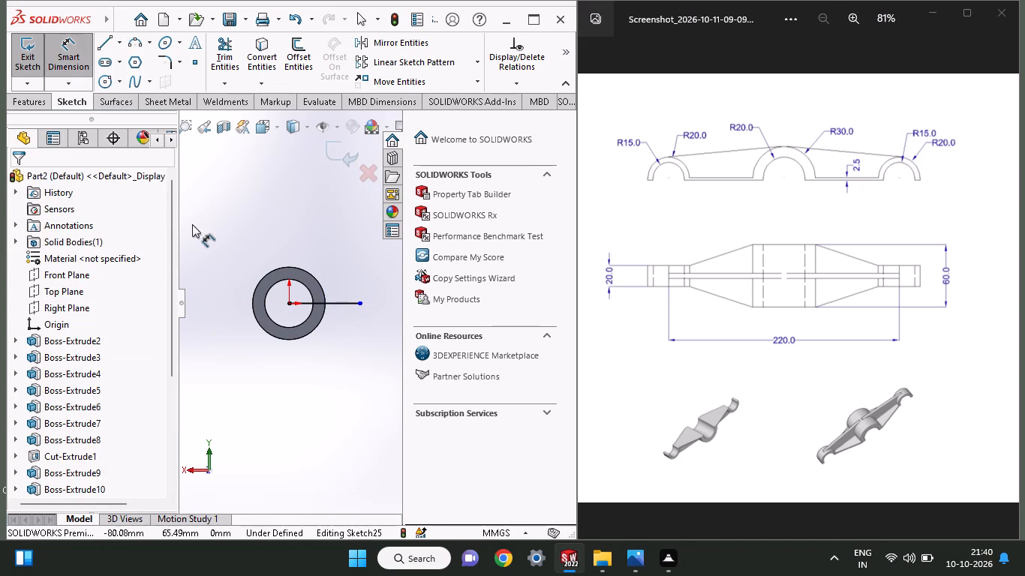
left_click(292, 303)
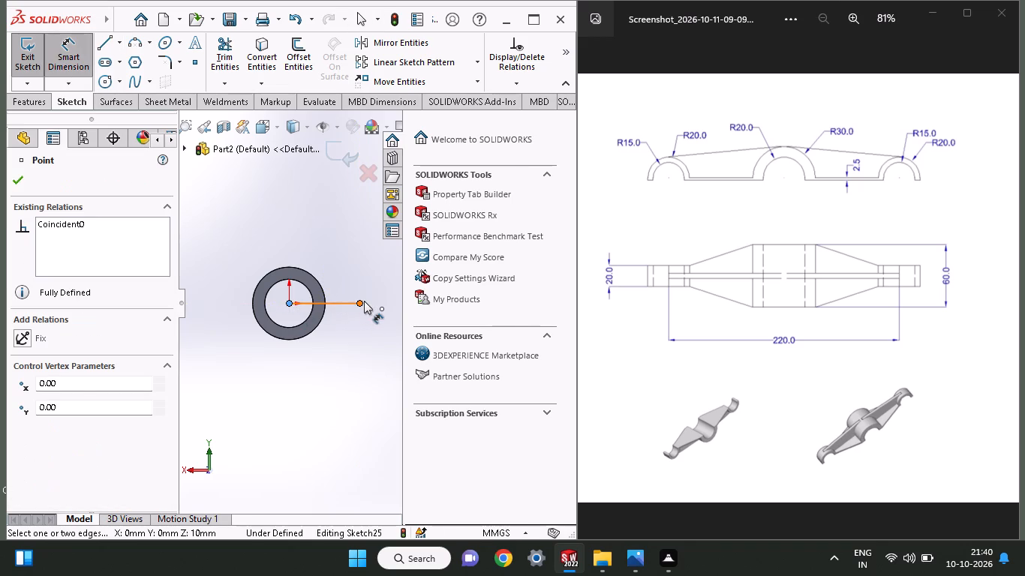
left_click(364, 301)
left_click(345, 355)
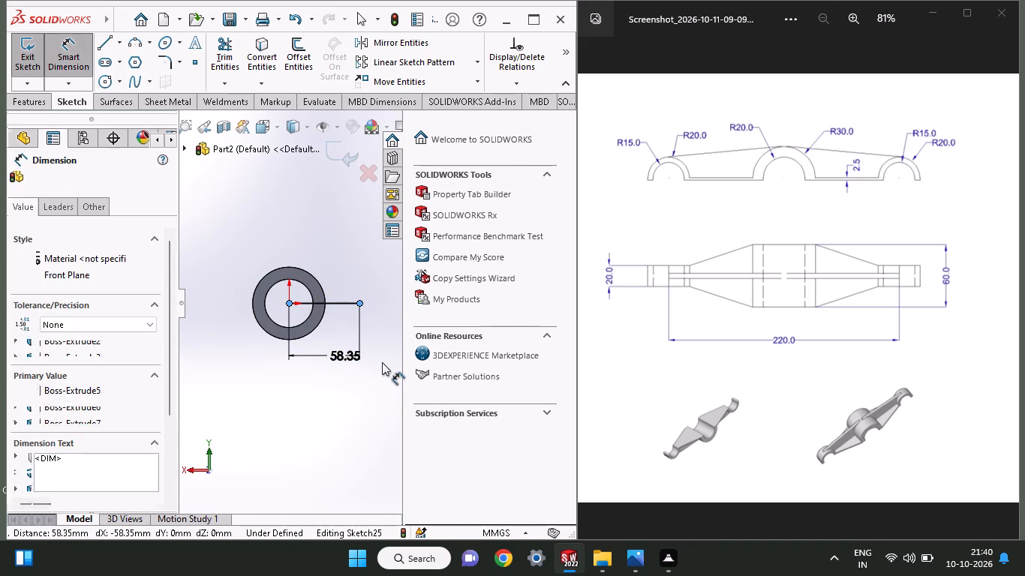
type("22")
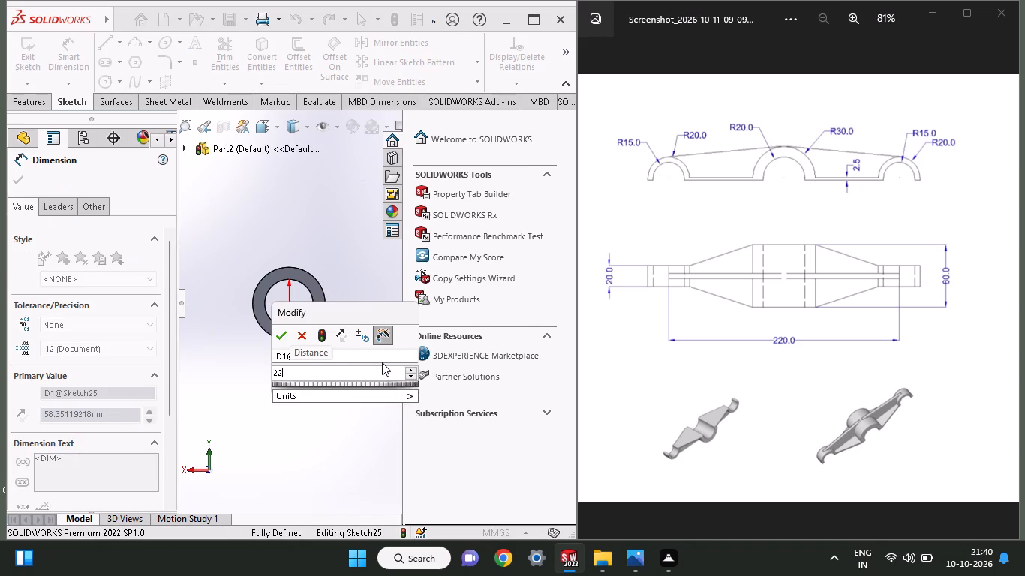
key("0")
type("/2")
key("Return")
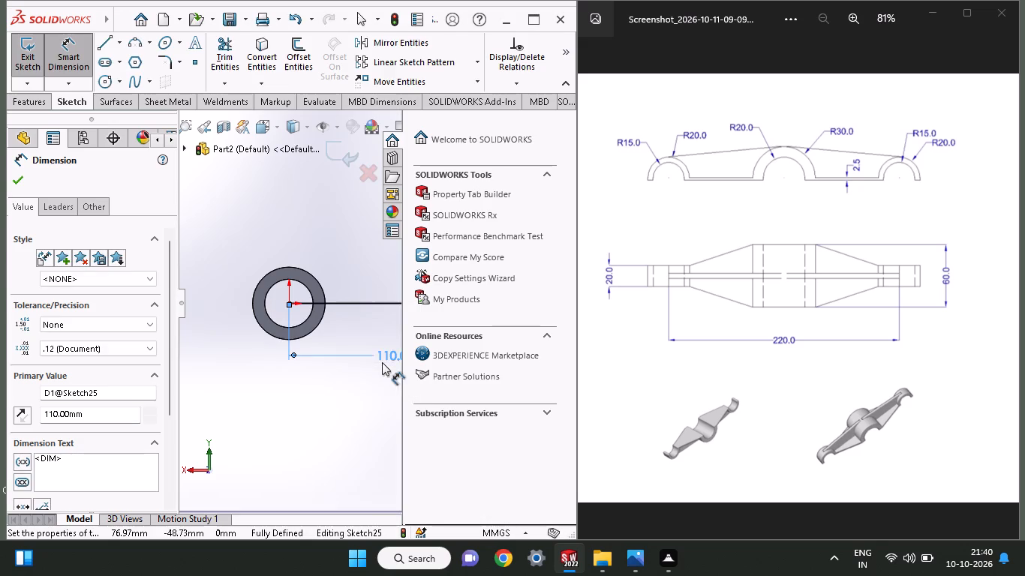
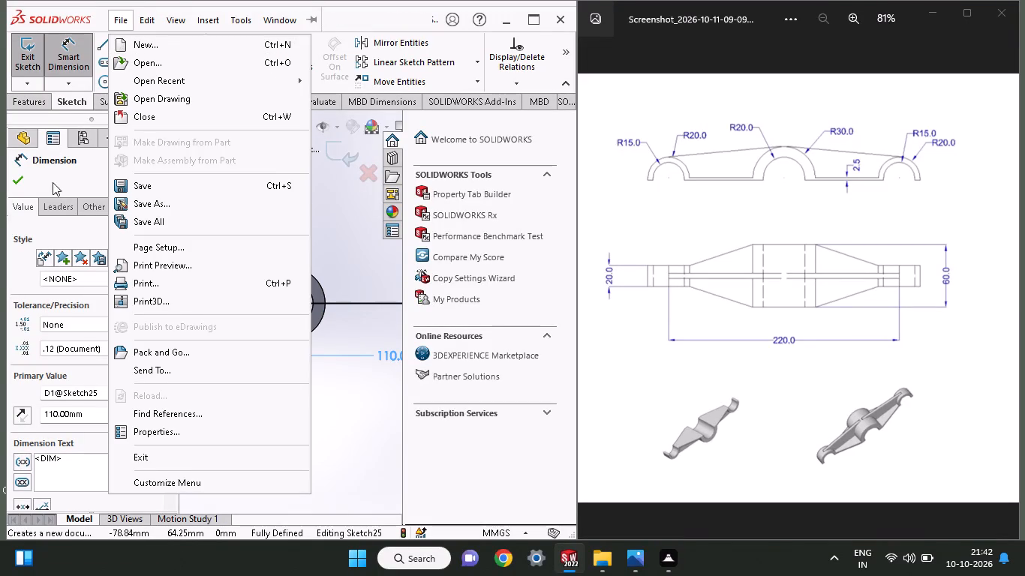
Sketch a circle centred on the outer endpoint of the 110 mm horizontal line.
left_click(103, 81)
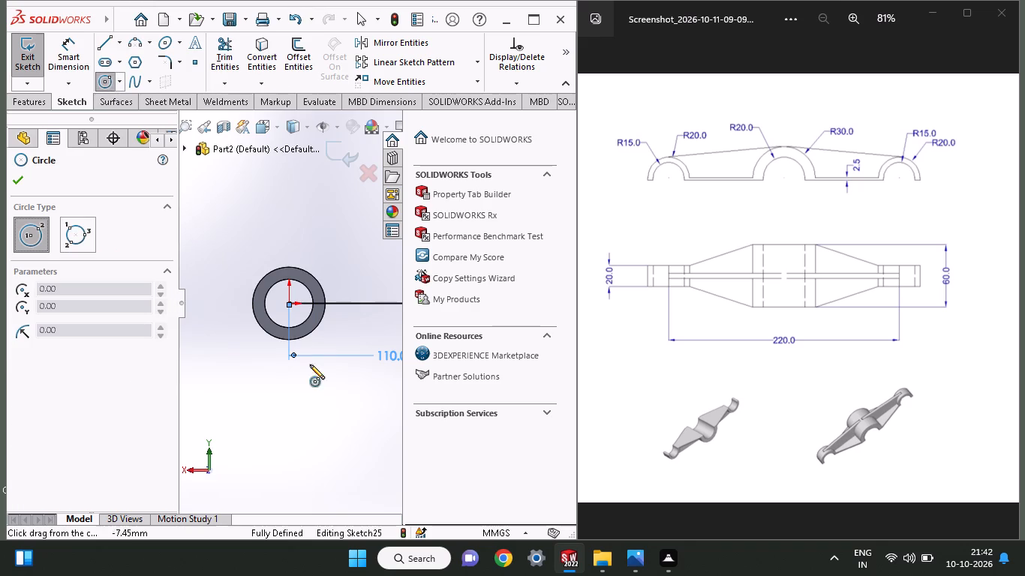
scroll(338, 325, "down", 1)
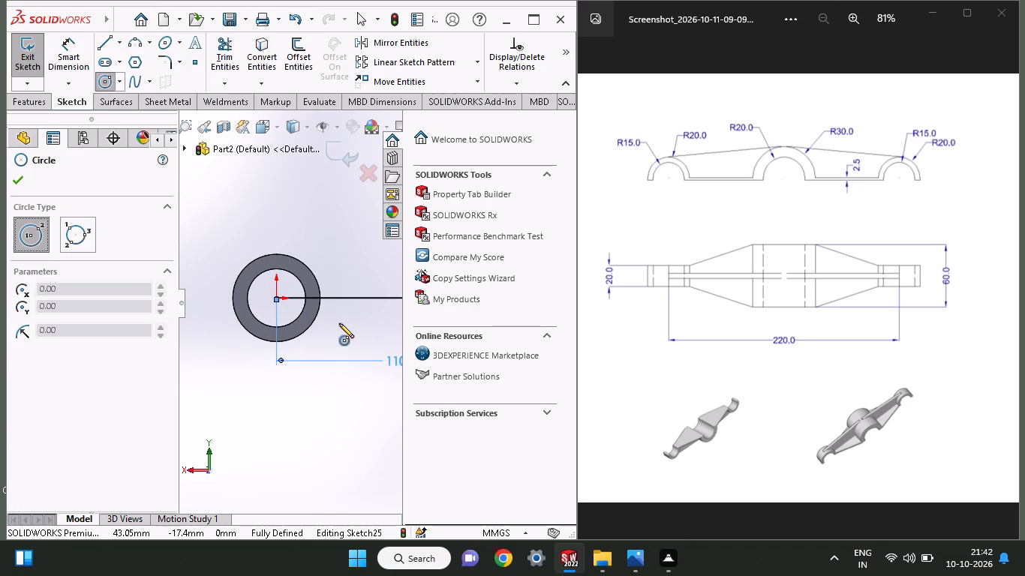
scroll(339, 323, "up", 3, "ctrl")
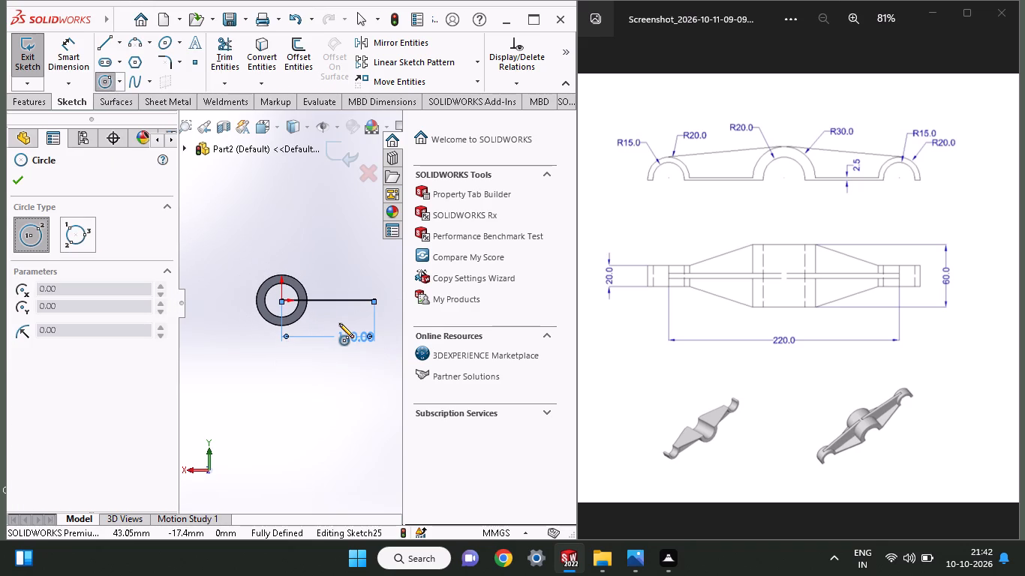
scroll(372, 308, "down", 4, "ctrl")
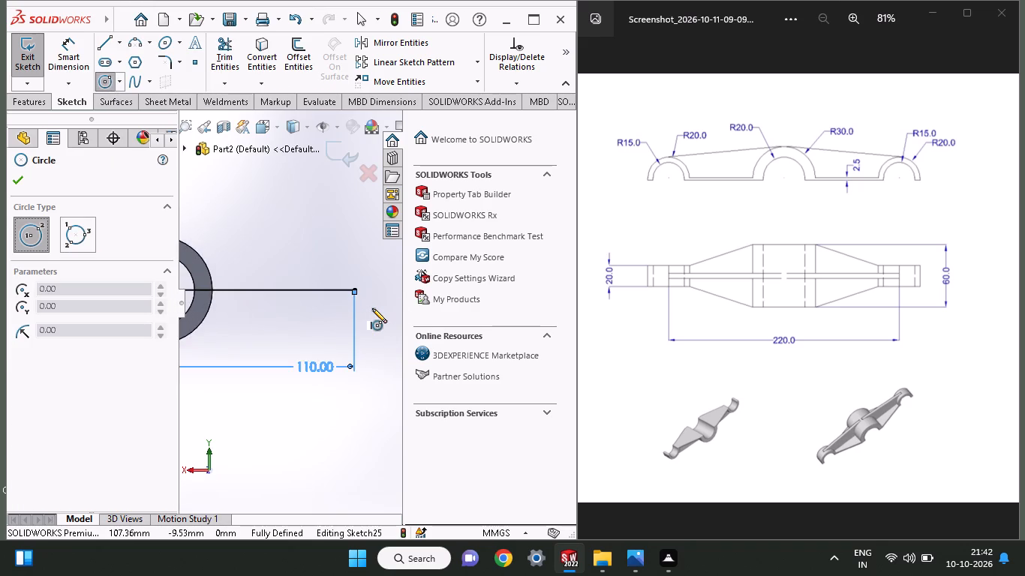
scroll(372, 308, "down", 2, "ctrl")
left_click(337, 279)
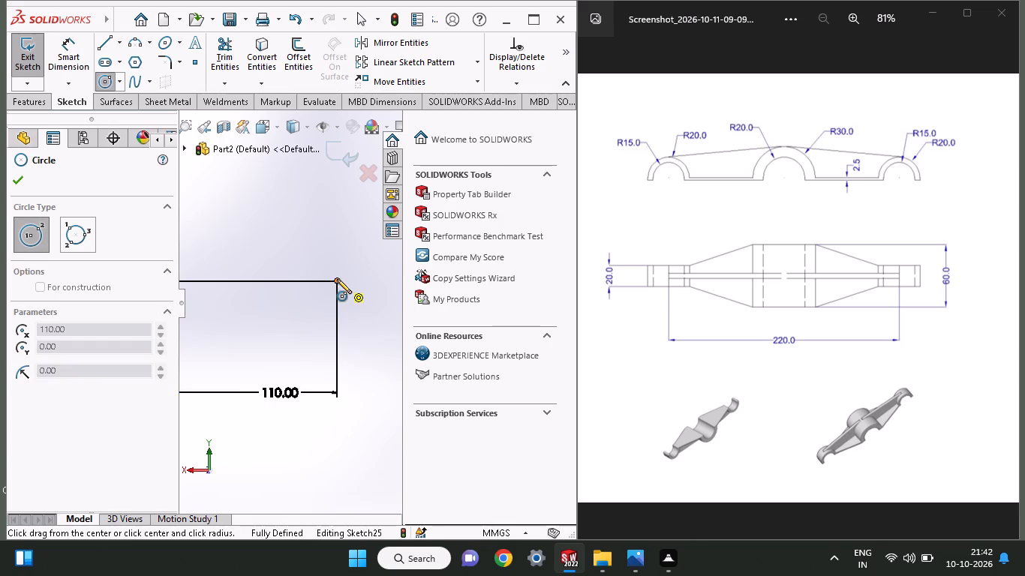
left_click(350, 304)
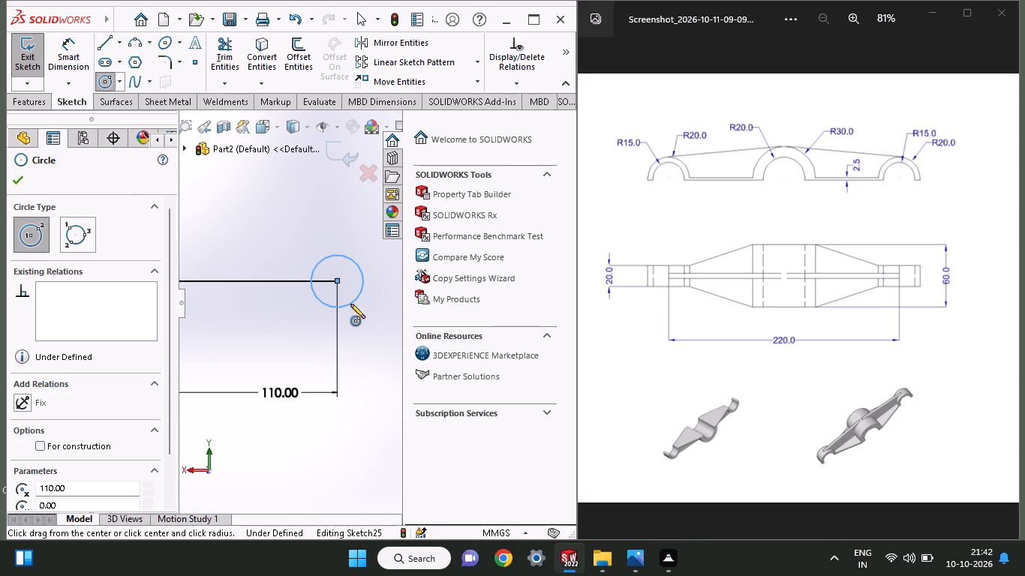
scroll(350, 304, "up", 1)
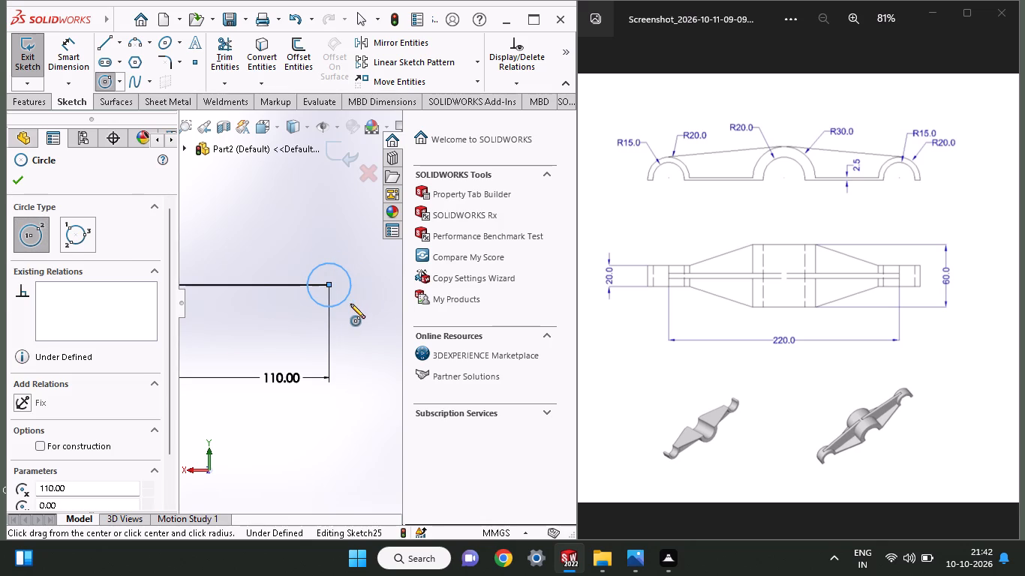
scroll(350, 304, "down", 1)
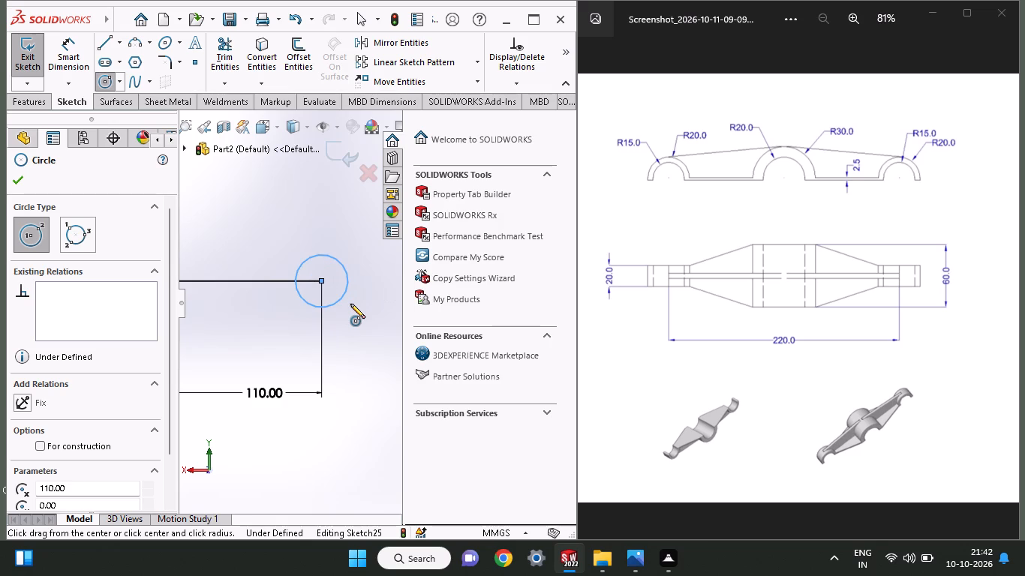
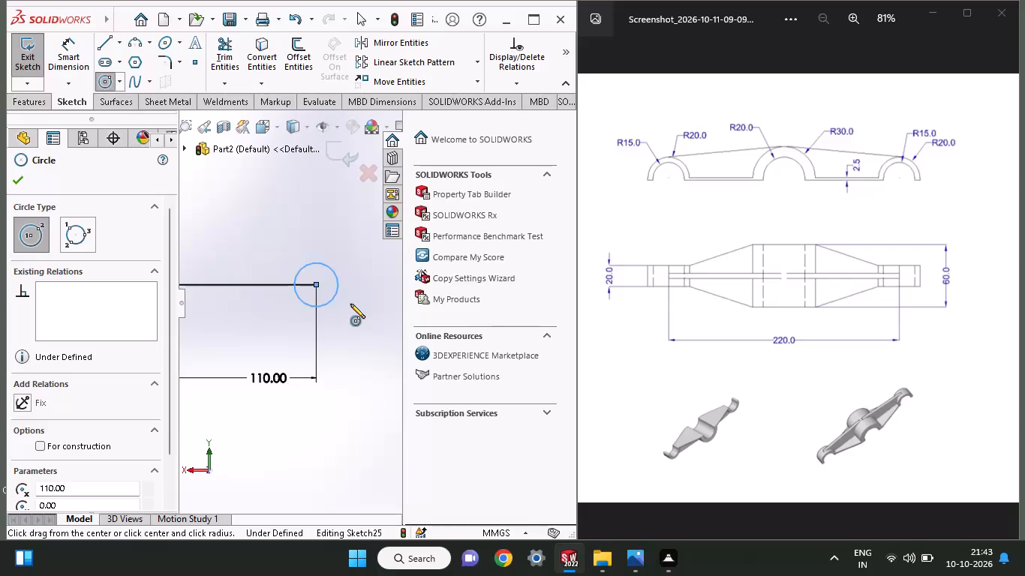
Dimension the circle at the outer end of the 110 mm line to a 40 mm diameter.
scroll(350, 304, "down", 1)
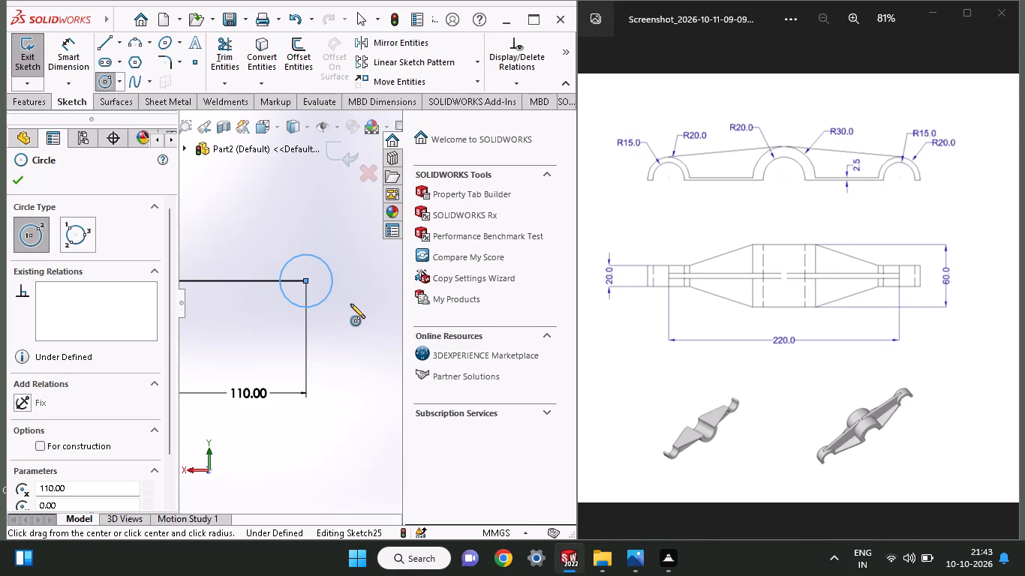
scroll(350, 304, "up", 1)
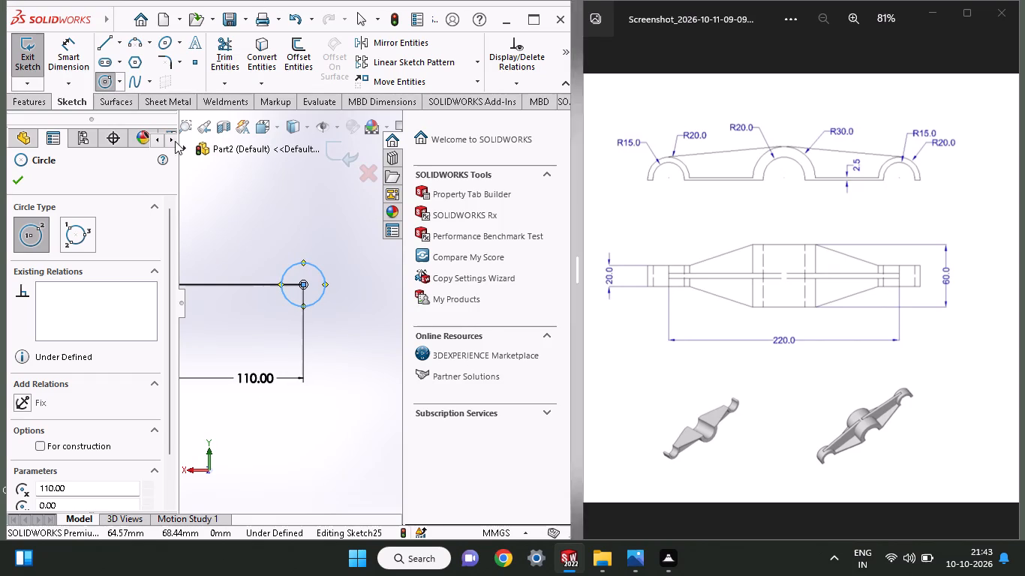
left_click(78, 55)
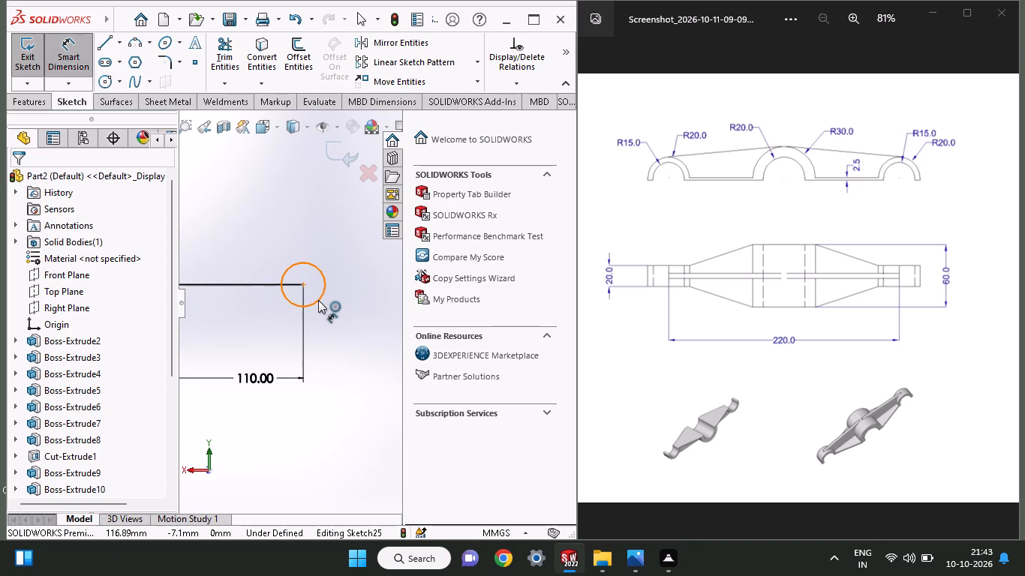
left_click(318, 300)
left_click(325, 338)
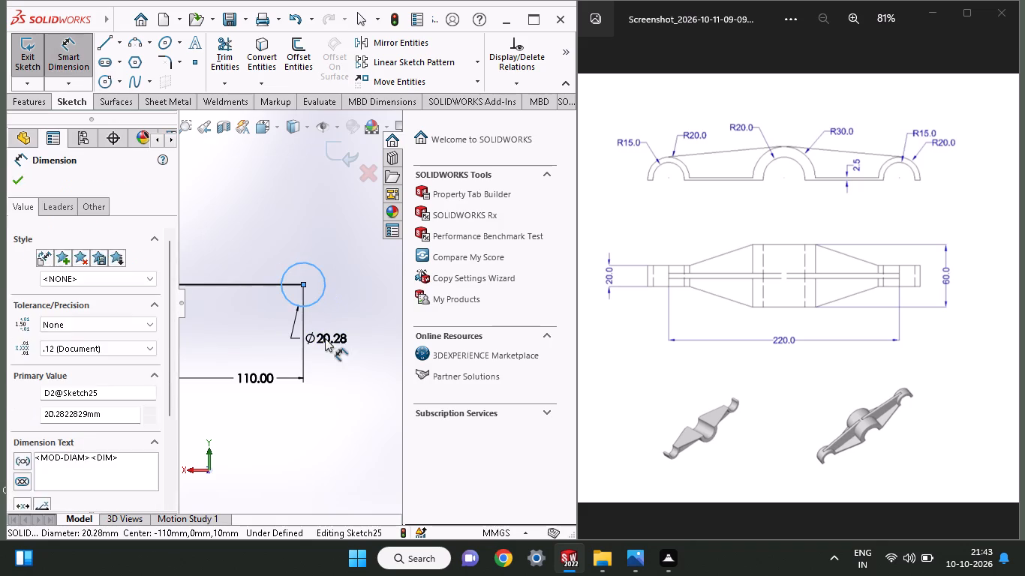
type("40")
key("Return")
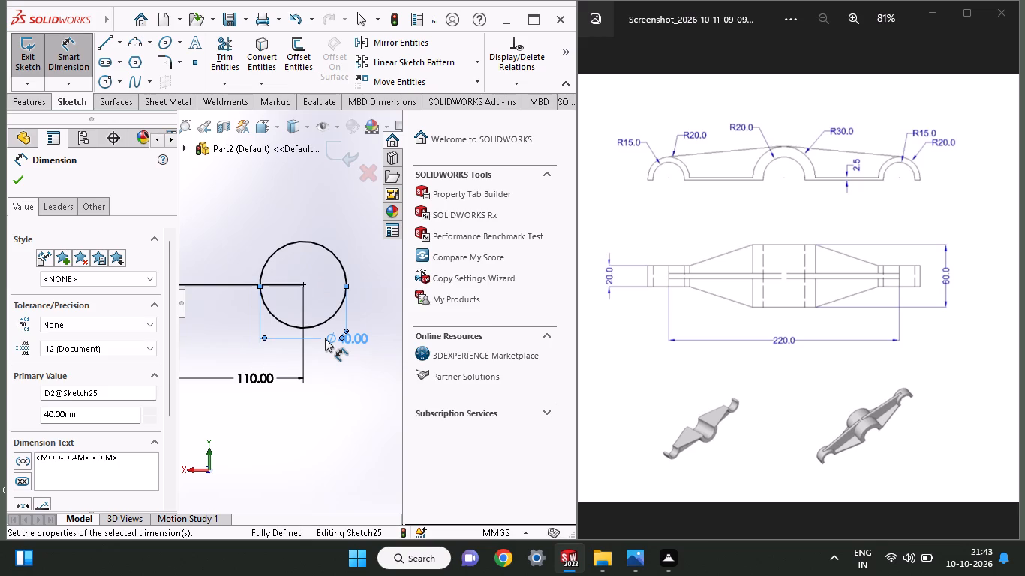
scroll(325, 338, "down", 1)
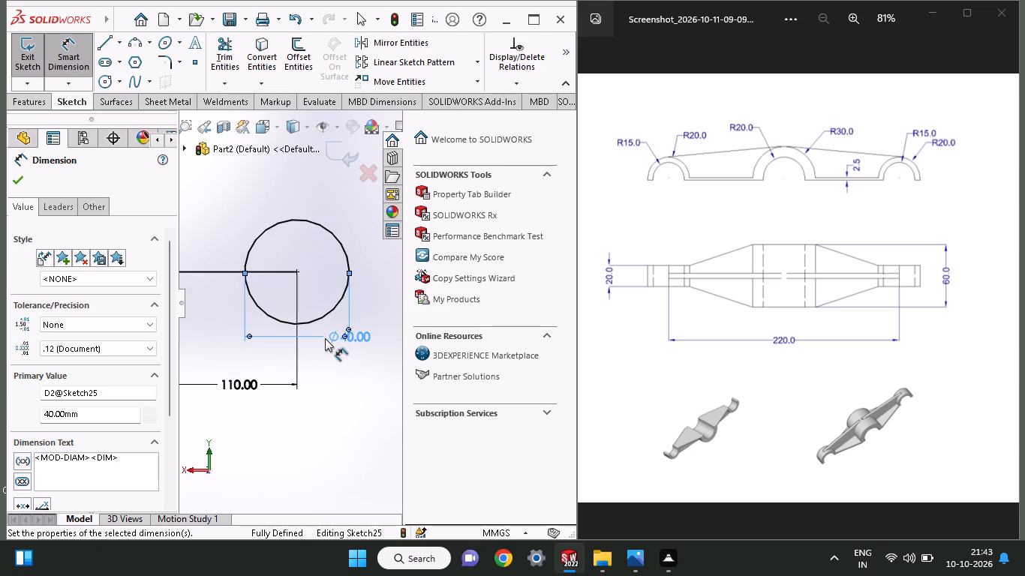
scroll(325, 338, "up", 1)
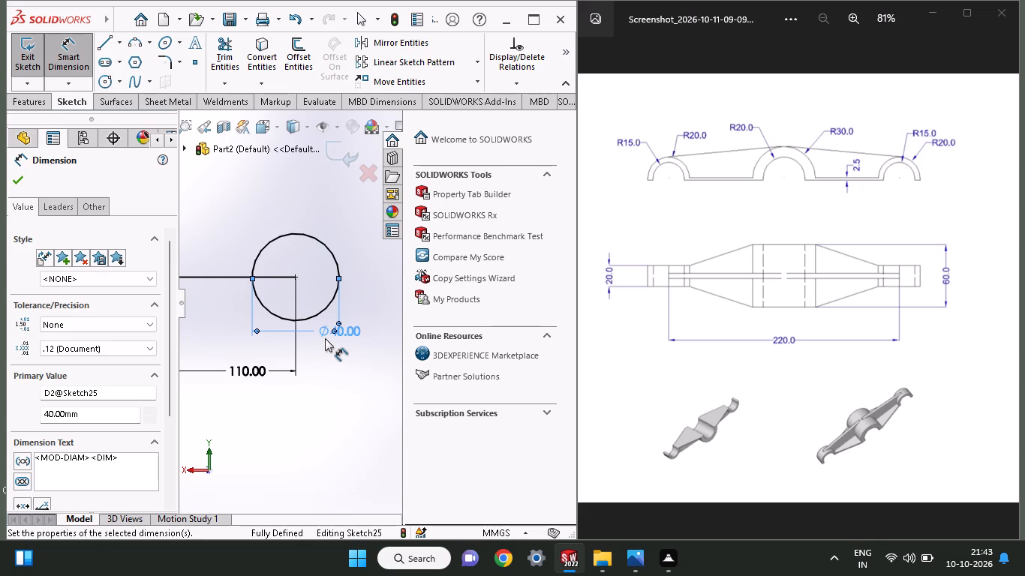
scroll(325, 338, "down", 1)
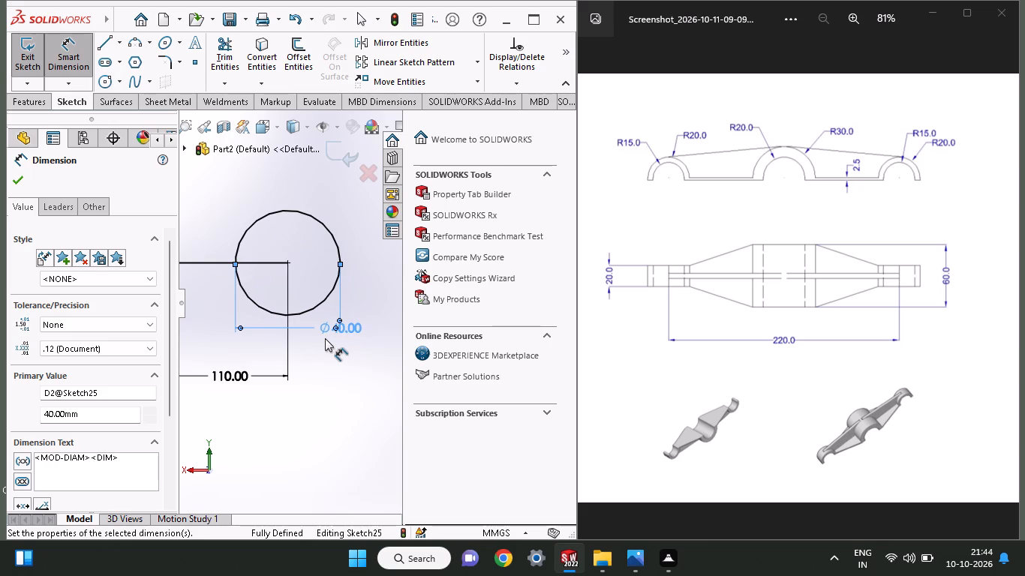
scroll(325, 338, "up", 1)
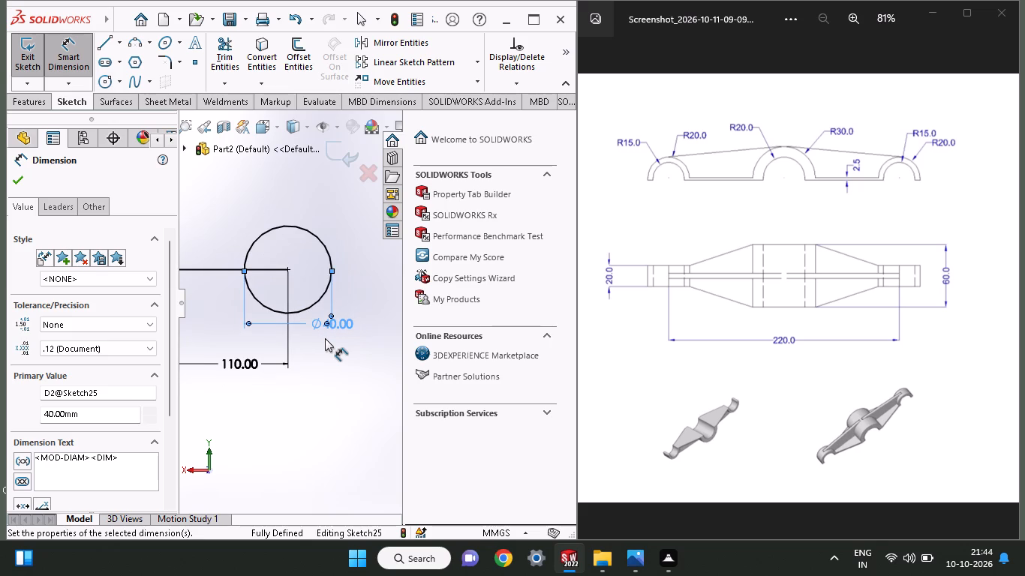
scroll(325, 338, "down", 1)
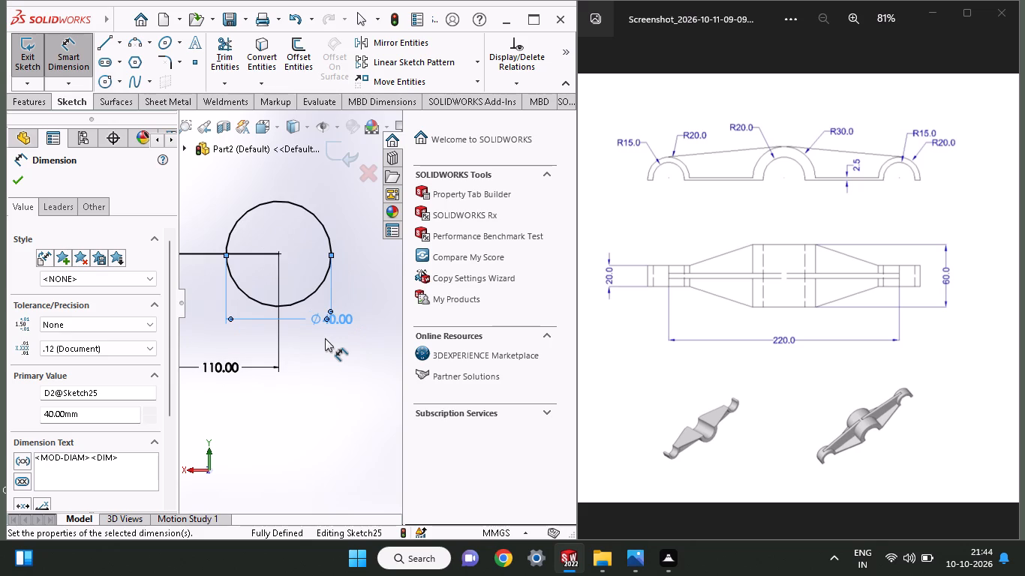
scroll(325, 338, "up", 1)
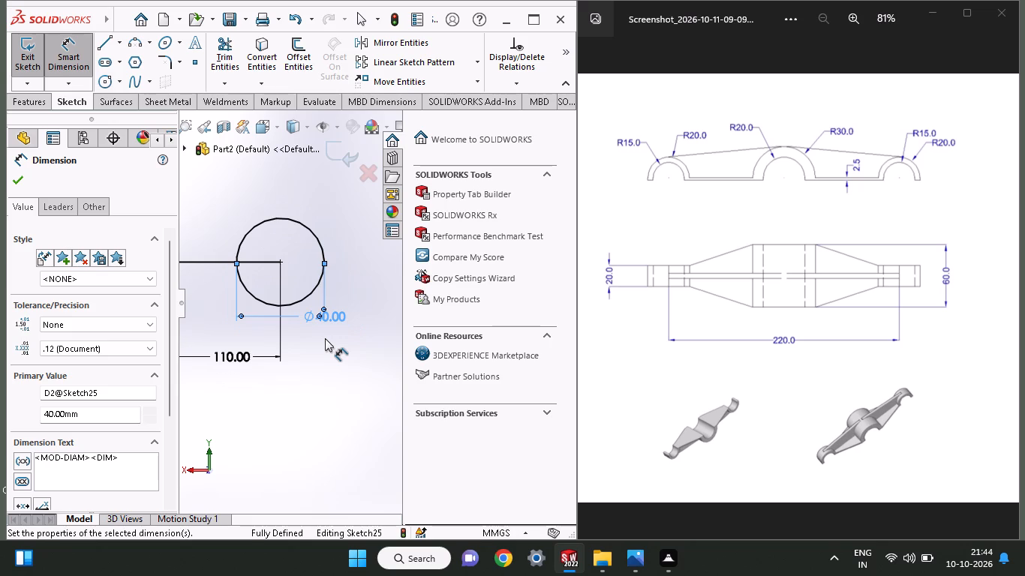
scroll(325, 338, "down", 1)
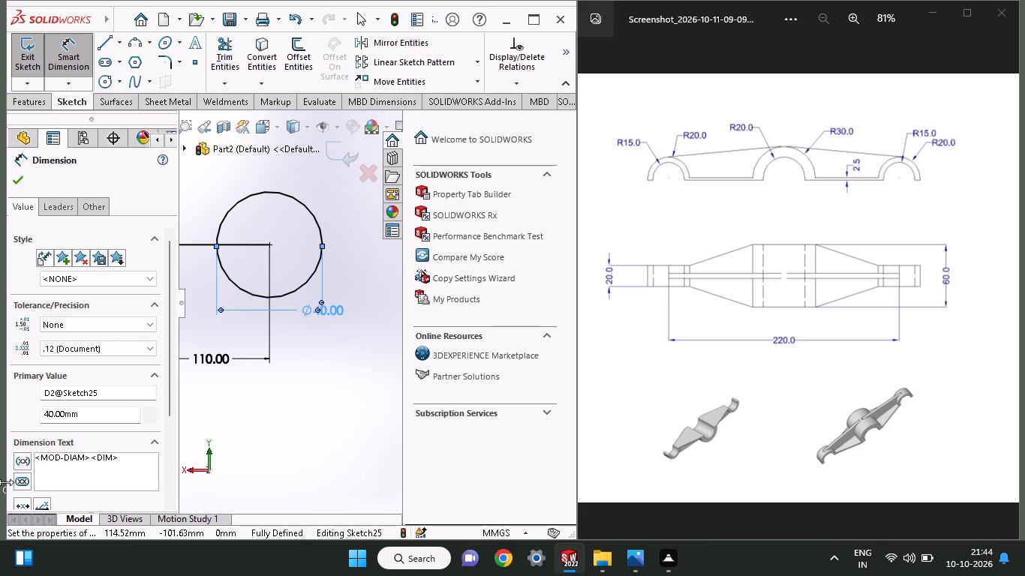
Extrude the 40 mm end circle's region as a 10 mm blind boss with the direction reversed, alongside the central boss.
left_click(13, 106)
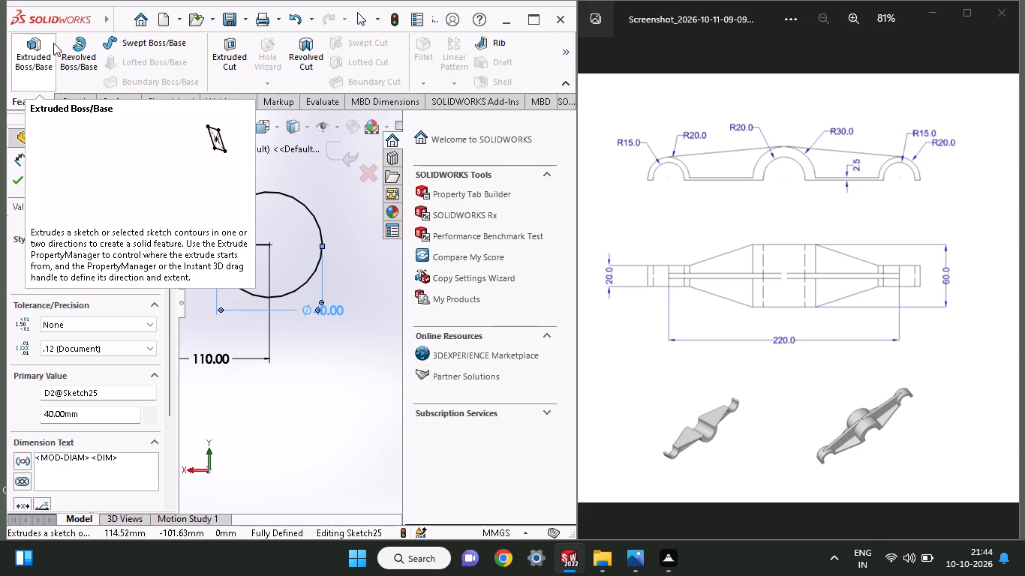
left_click(53, 48)
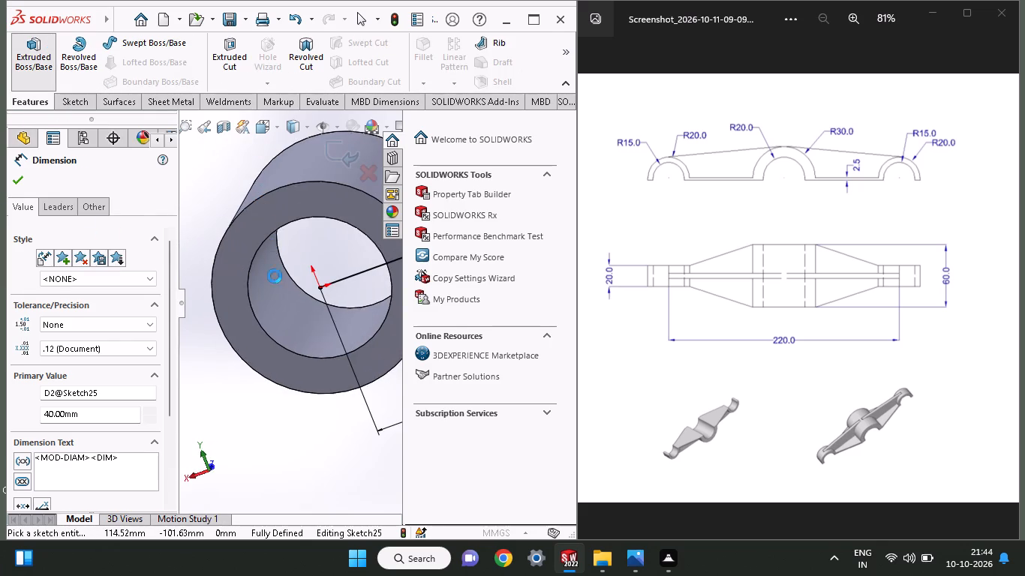
scroll(276, 304, "up", 1)
scroll(276, 304, "down", 1)
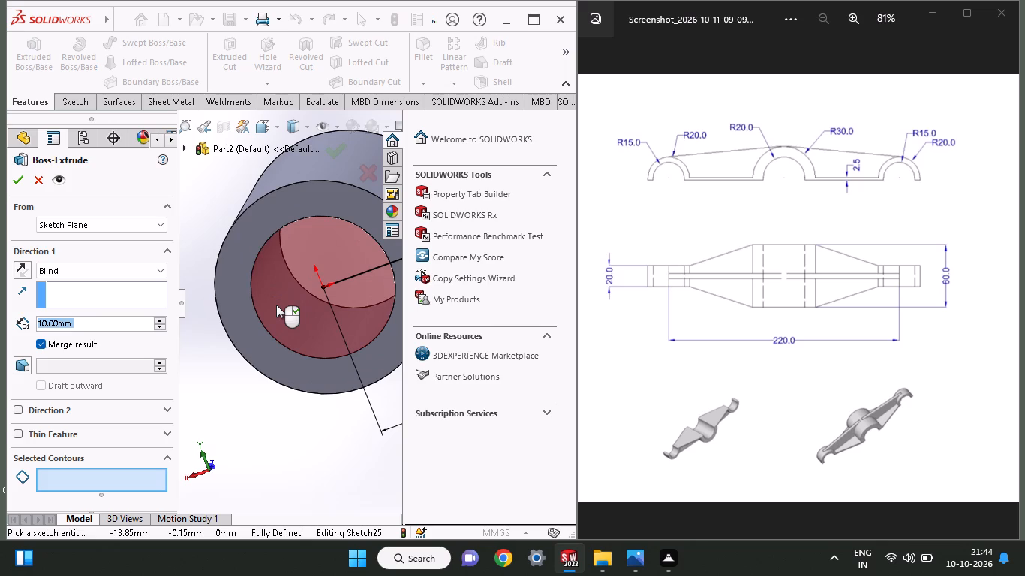
scroll(276, 304, "up", 4, "ctrl")
scroll(338, 298, "up", 4, "ctrl")
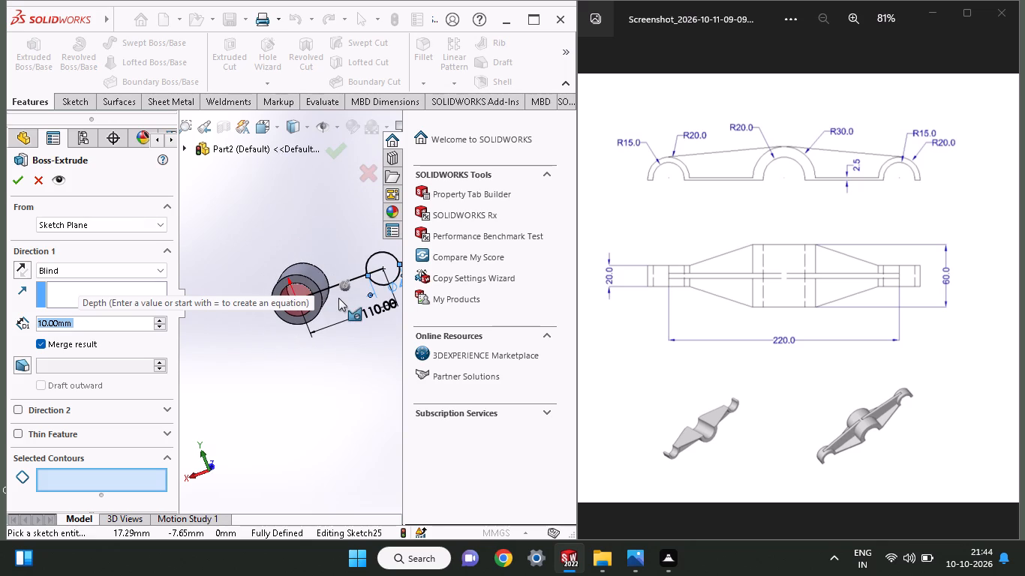
left_click(379, 261)
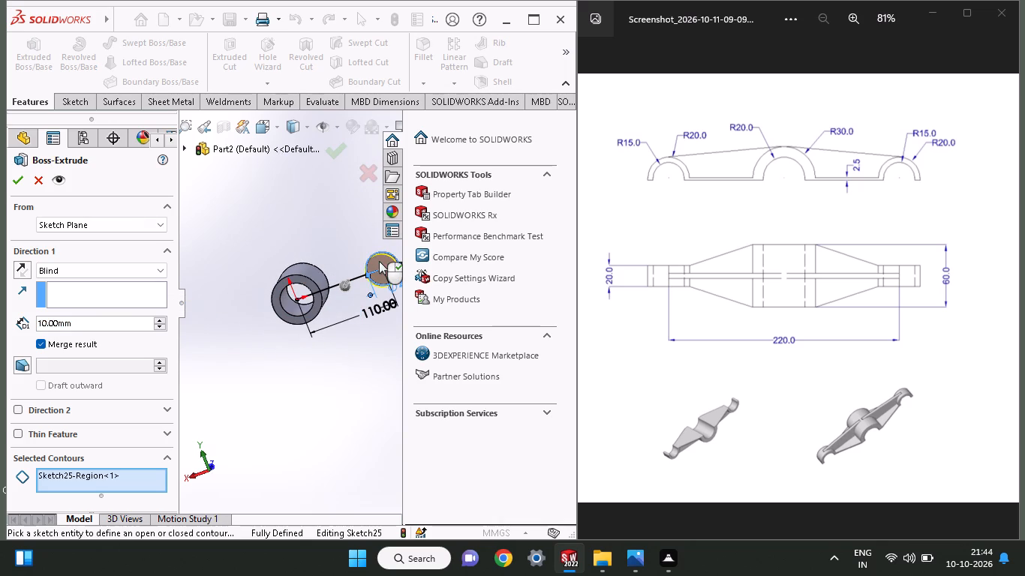
scroll(379, 261, "up", 4, "ctrl")
scroll(379, 261, "down", 5, "ctrl")
scroll(264, 336, "down", 1, "ctrl")
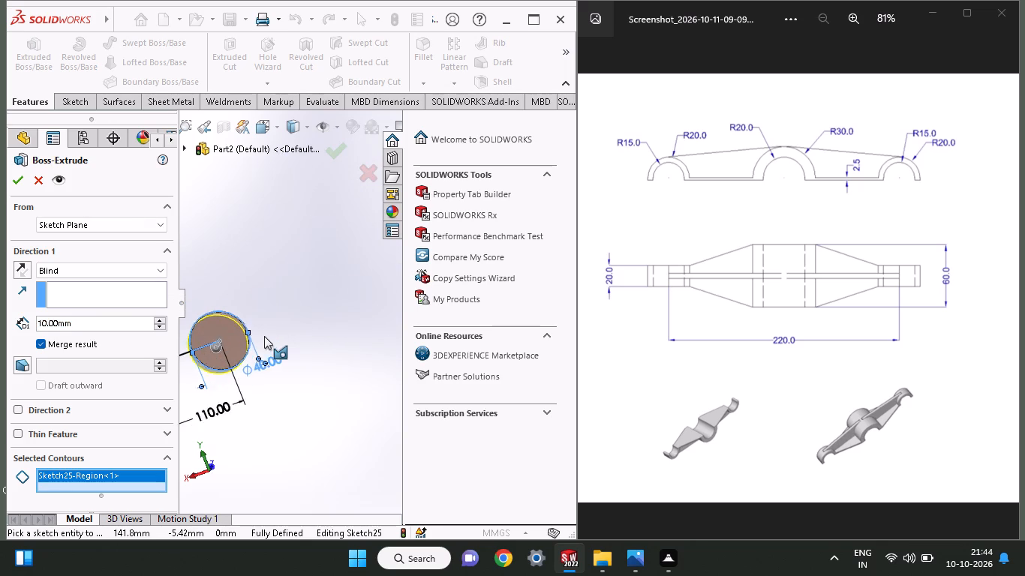
scroll(264, 336, "down", 3, "ctrl")
scroll(264, 336, "up", 8, "ctrl")
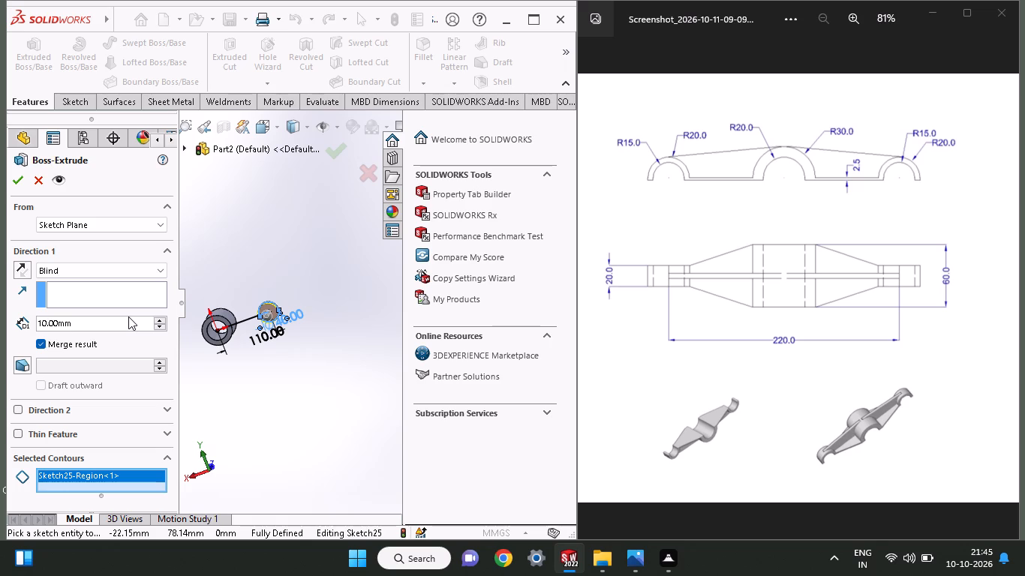
scroll(128, 316, "up", 1)
scroll(128, 316, "down", 1)
left_click(20, 250)
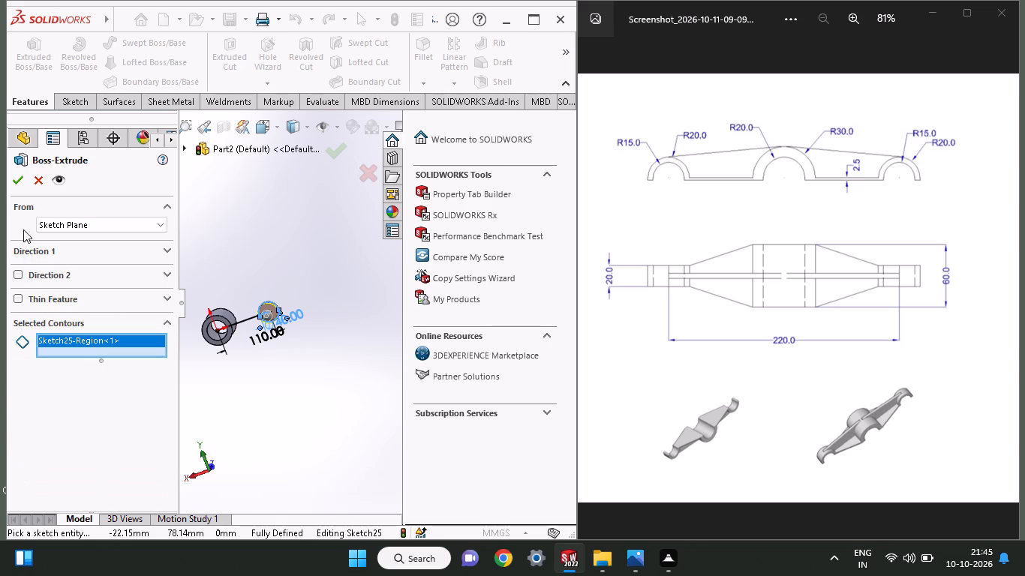
left_click(44, 253)
left_click(26, 270)
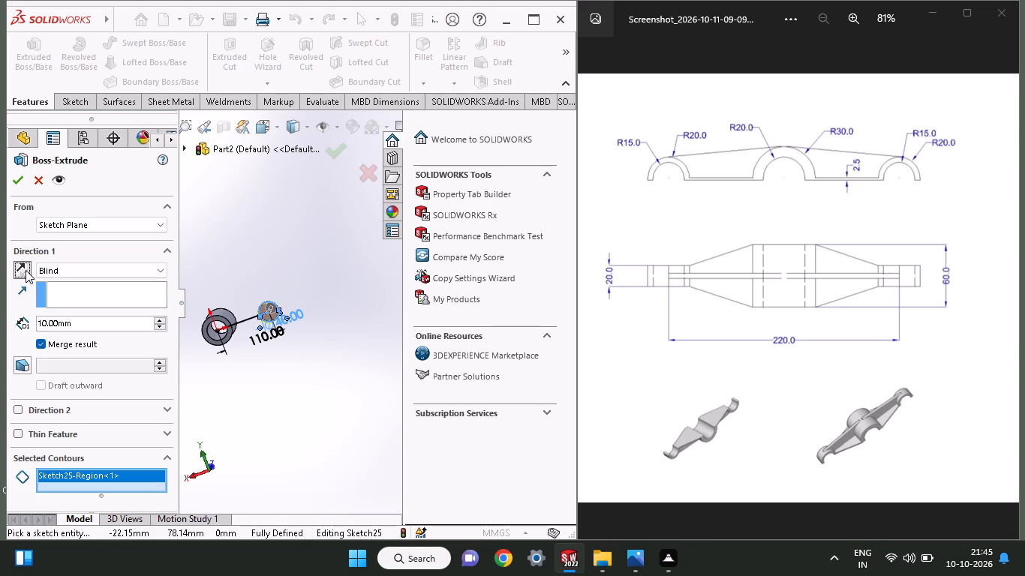
middle_click_drag(242, 237, 236, 259)
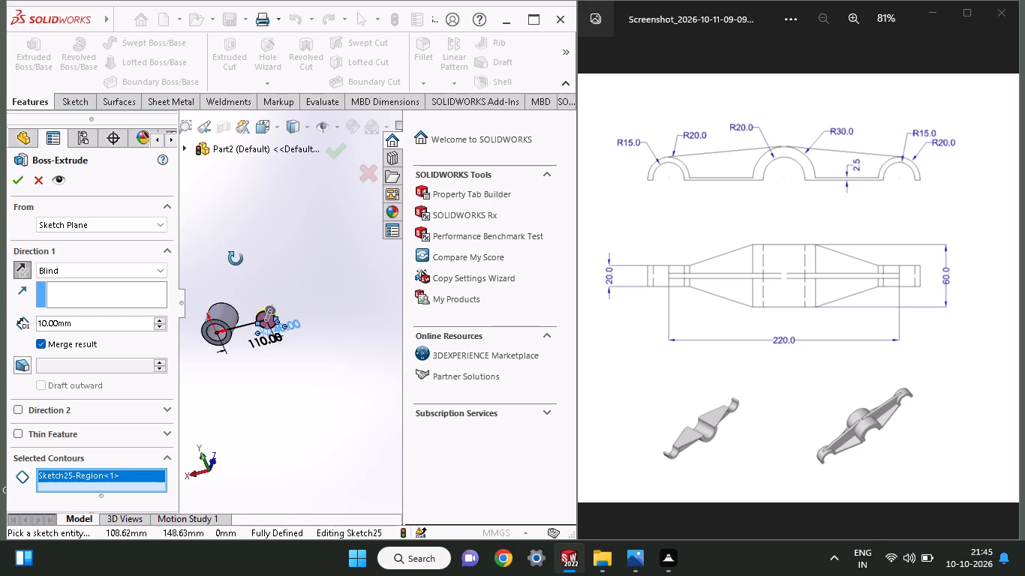
middle_click_drag(236, 259, 236, 315)
scroll(236, 315, "up", 1)
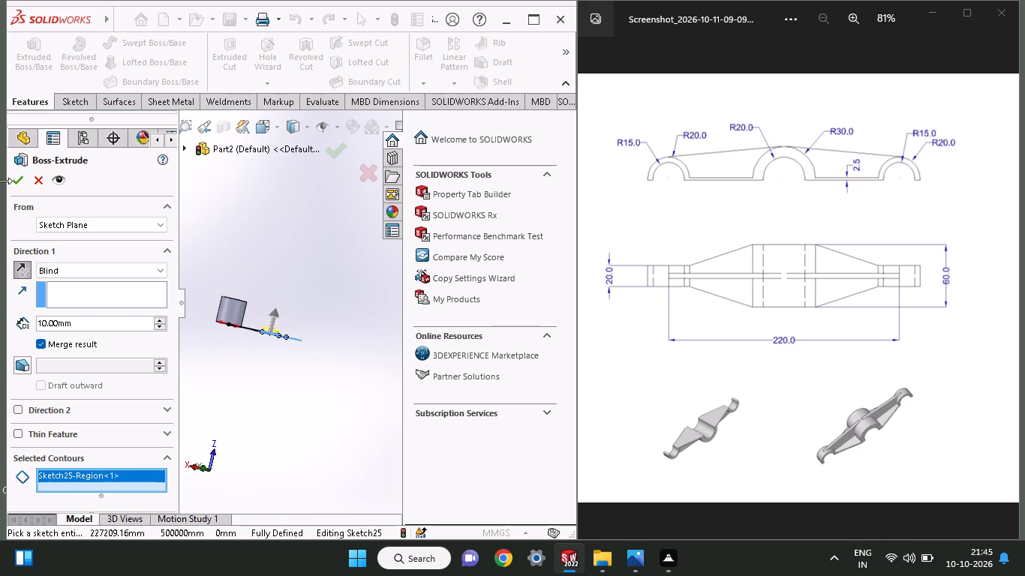
left_click(14, 184)
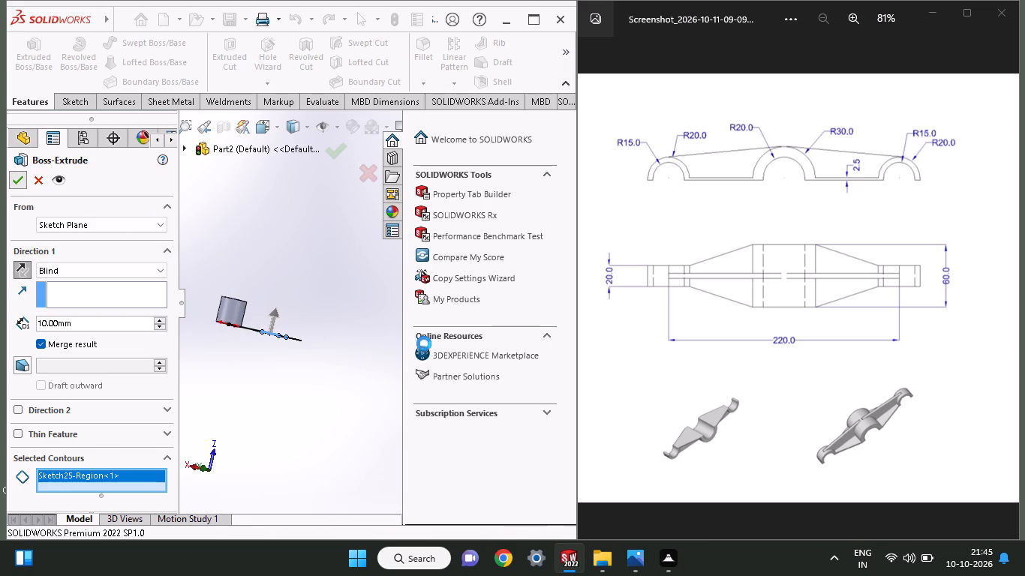
Start a sketch on the end boss's flat face and draw a concentric circle of about 16 mm radius.
middle_click_drag(267, 375, 265, 322)
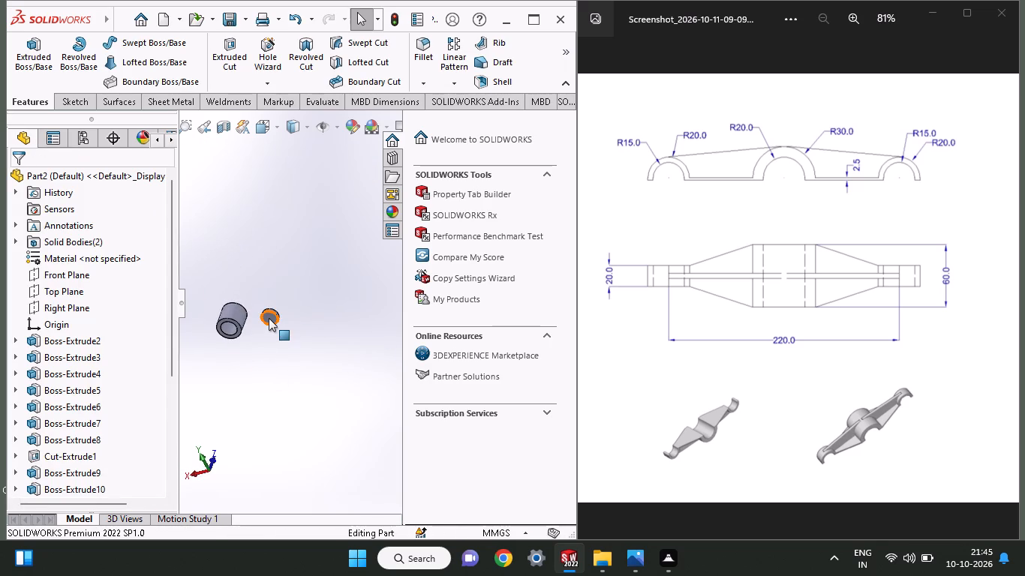
left_click(269, 318)
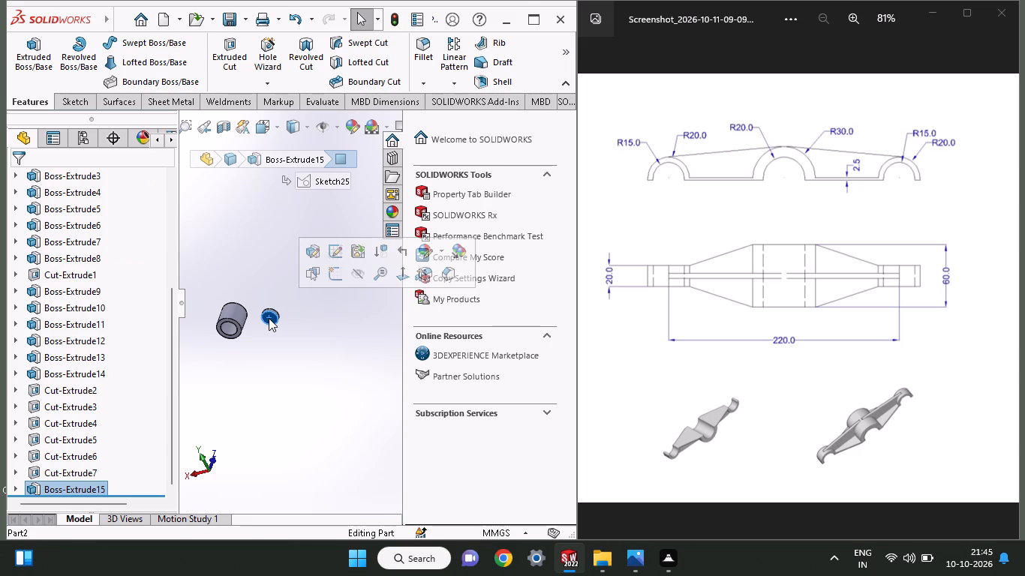
left_click(332, 274)
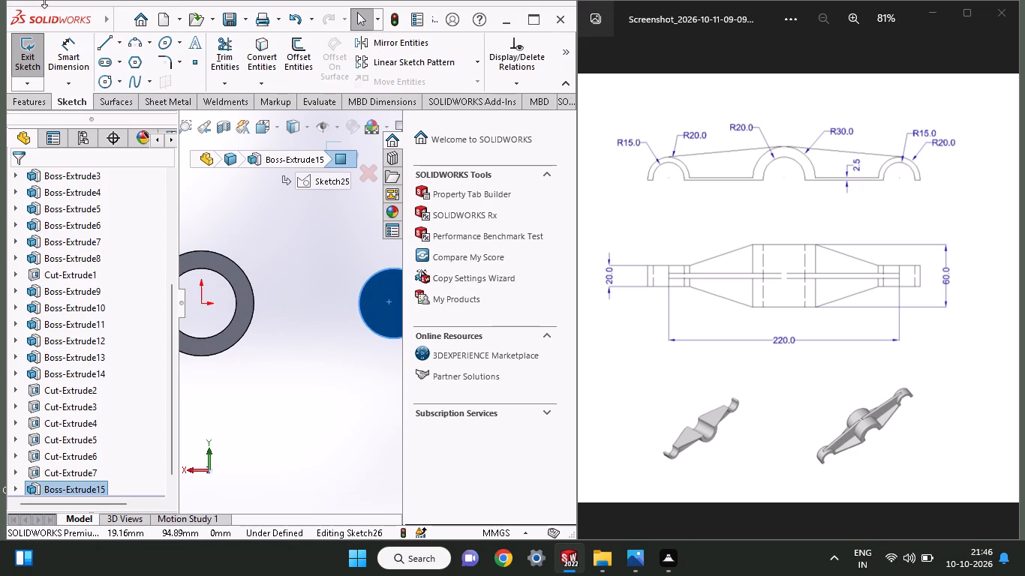
left_click(103, 82)
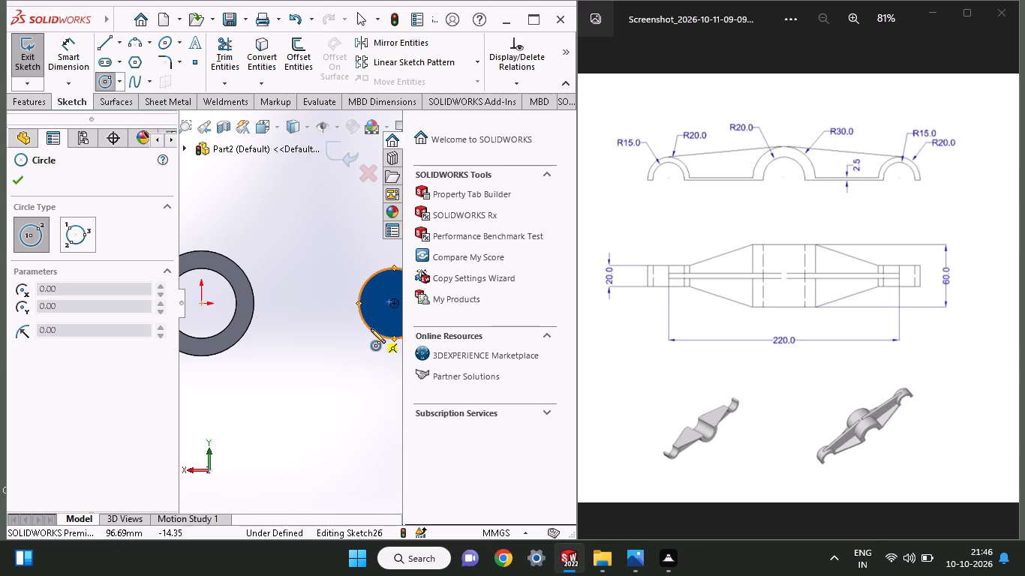
scroll(416, 322, "up", 1, "ctrl")
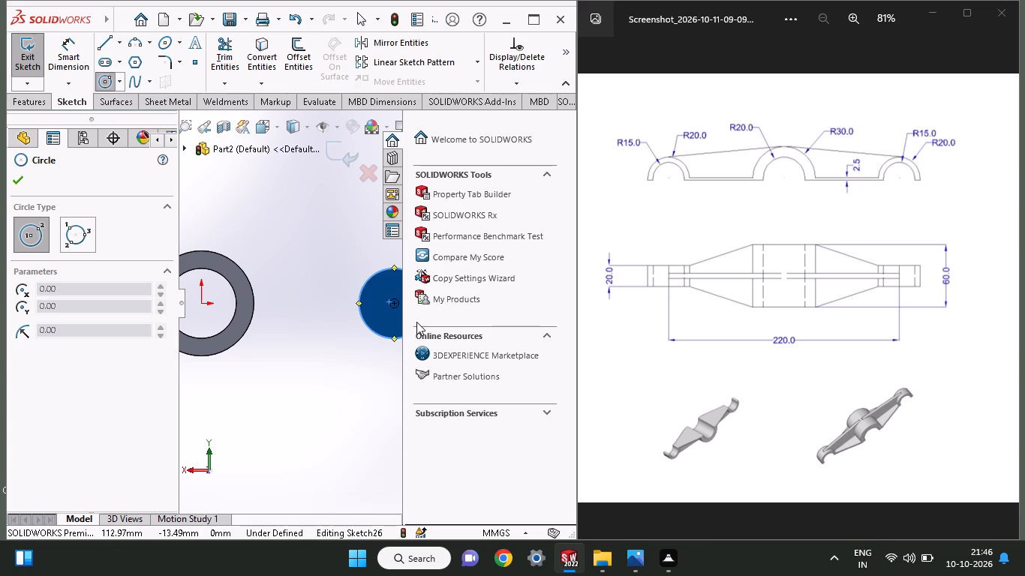
scroll(416, 322, "up", 5, "ctrl")
scroll(382, 321, "down", 4, "ctrl")
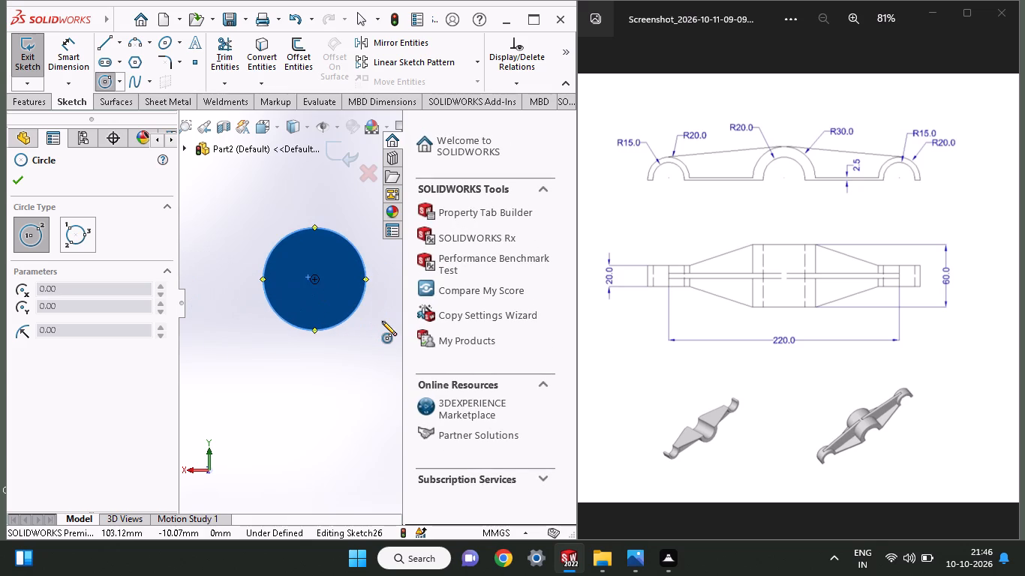
scroll(382, 321, "down", 2, "ctrl")
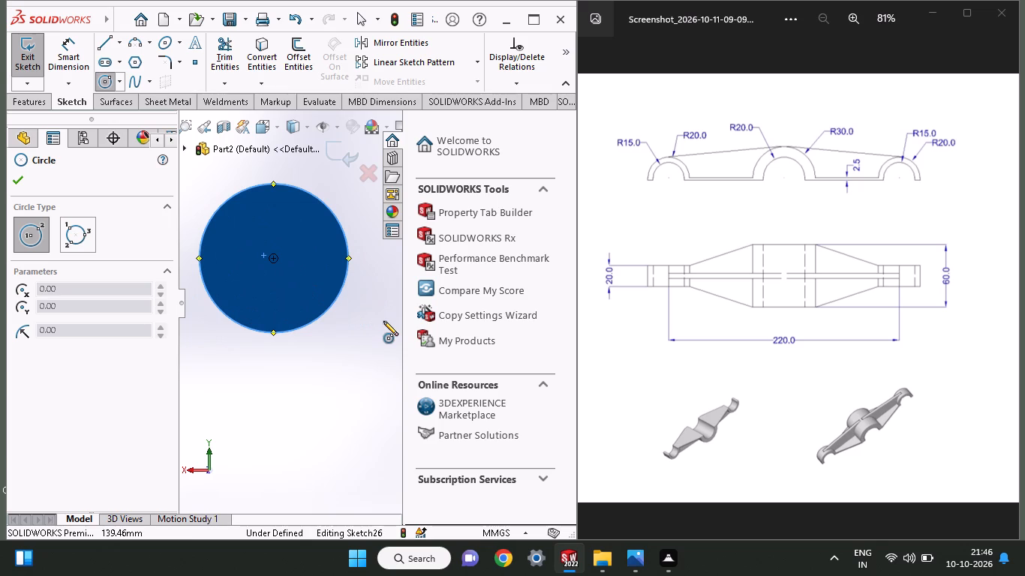
left_click(272, 257)
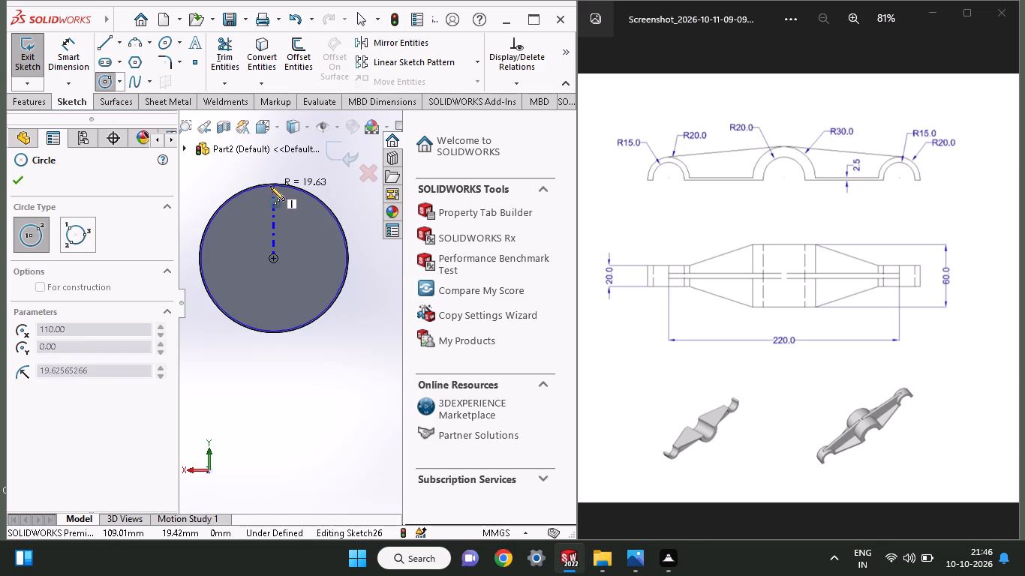
left_click(275, 199)
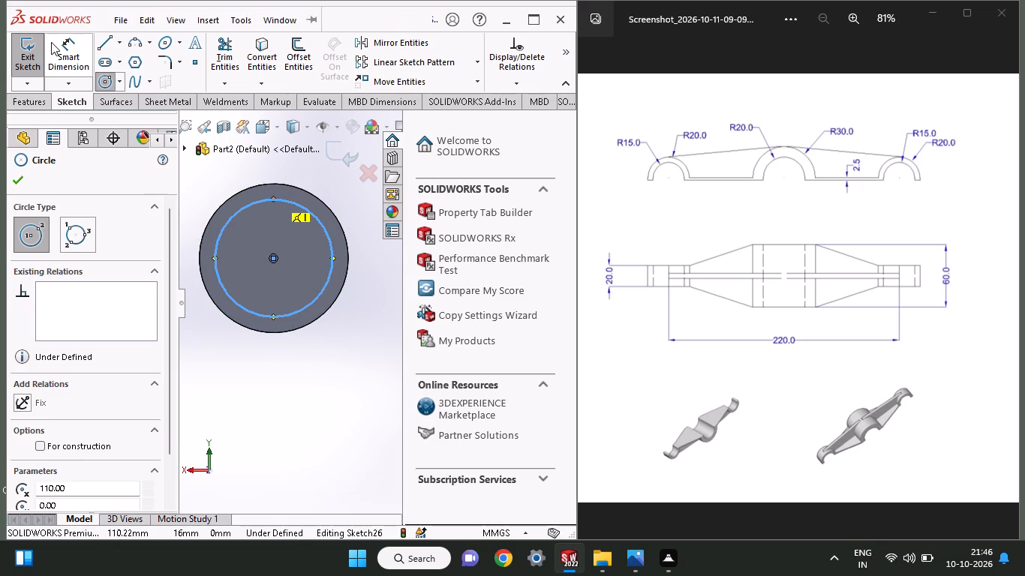
Dimension the concentric circle on the end boss's face to a 40 mm diameter.
left_click(51, 42)
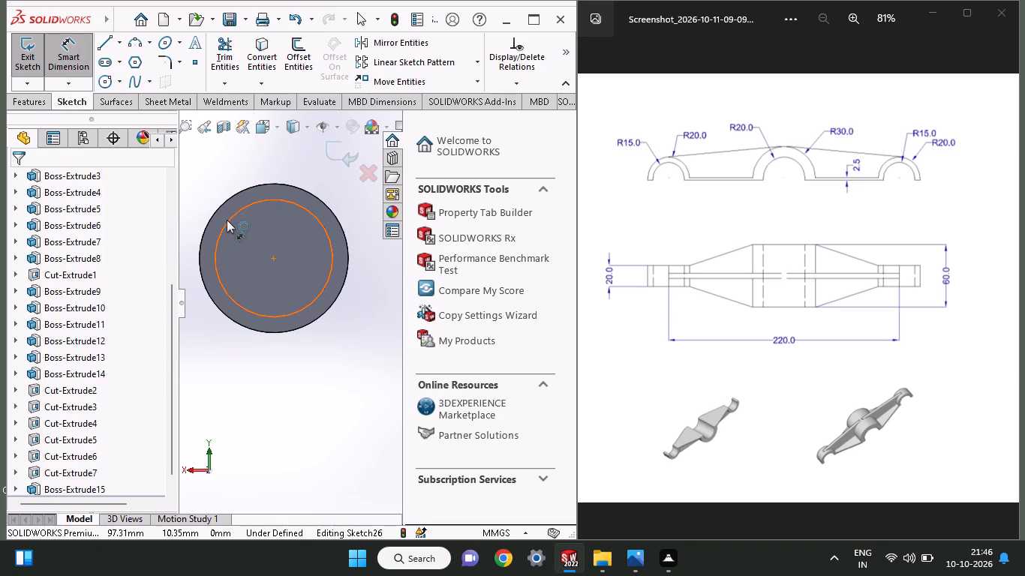
left_click(227, 220)
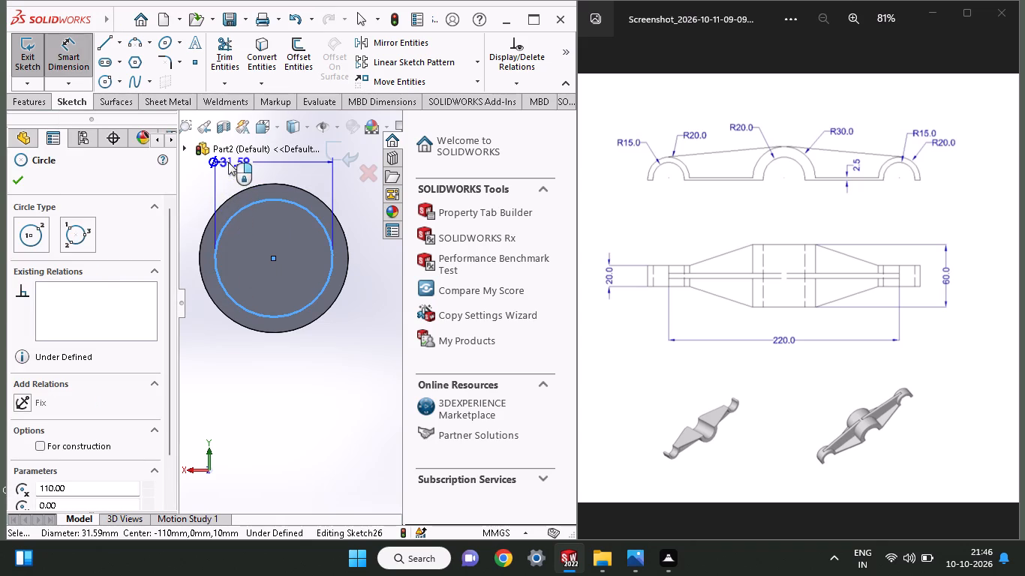
left_click(242, 178)
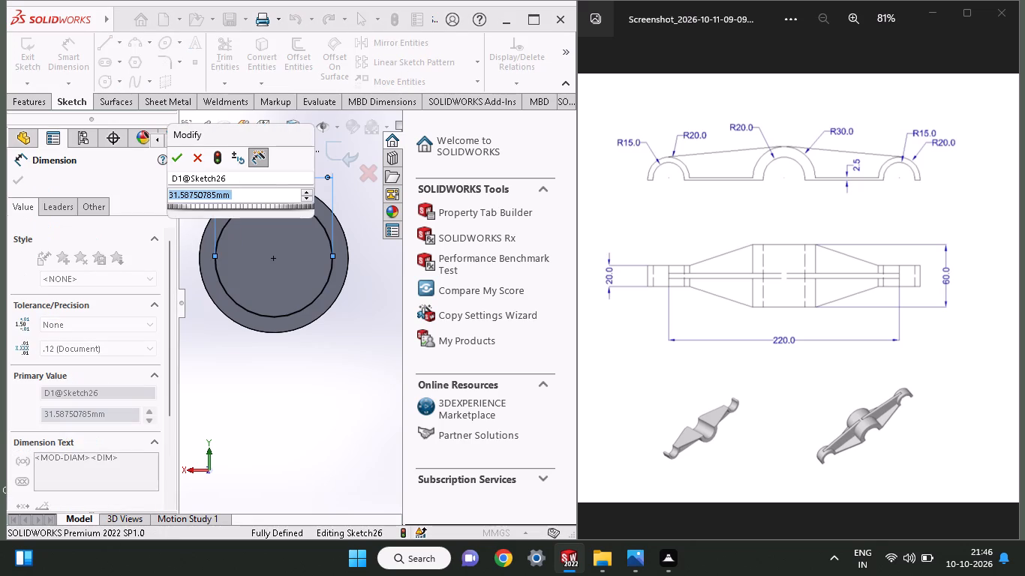
type("40")
key("Return")
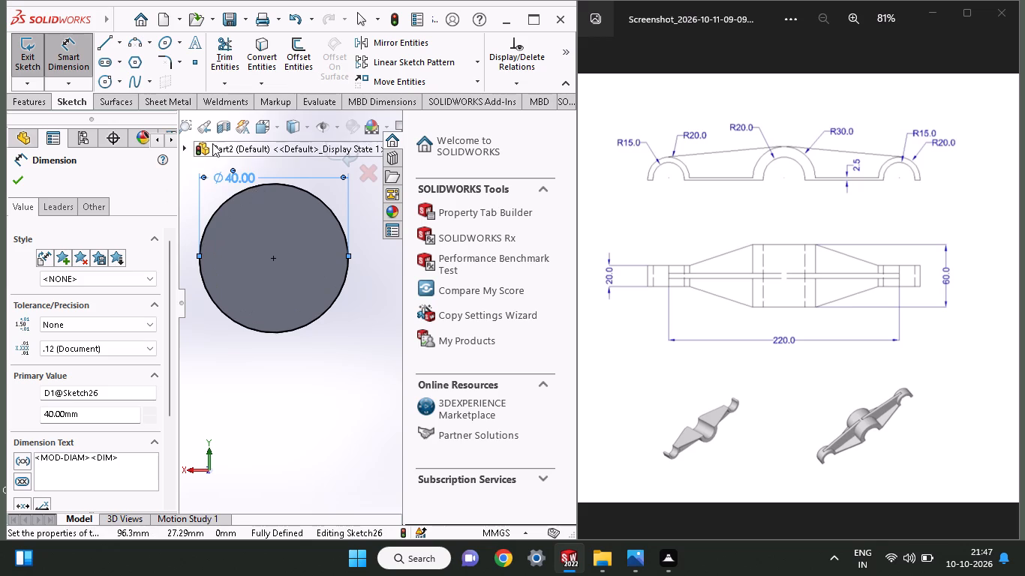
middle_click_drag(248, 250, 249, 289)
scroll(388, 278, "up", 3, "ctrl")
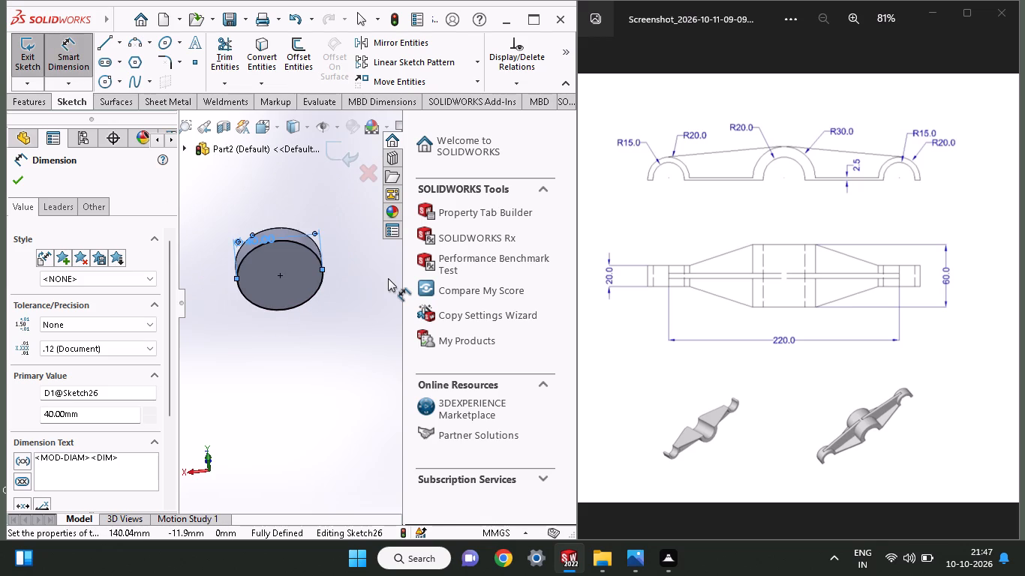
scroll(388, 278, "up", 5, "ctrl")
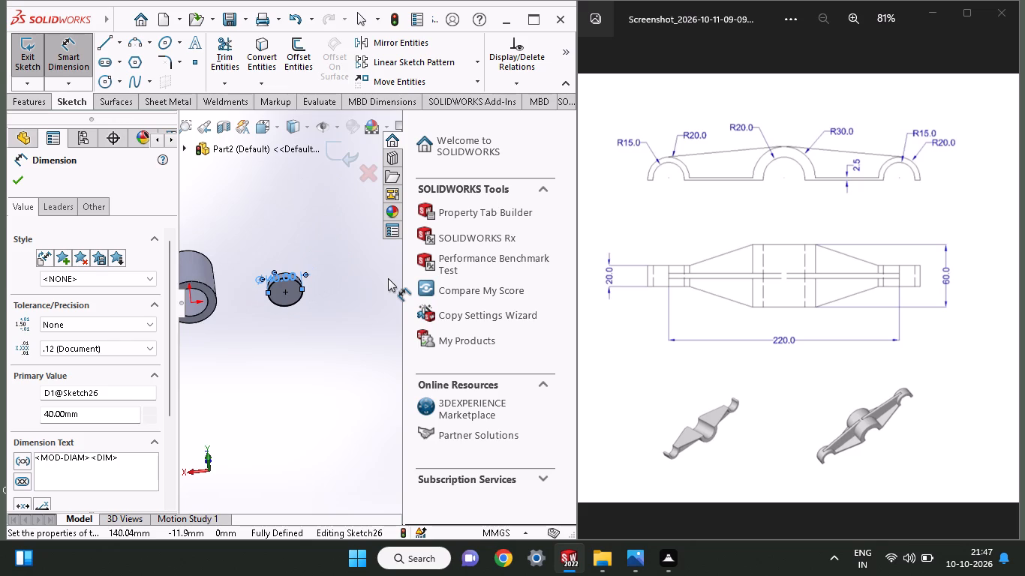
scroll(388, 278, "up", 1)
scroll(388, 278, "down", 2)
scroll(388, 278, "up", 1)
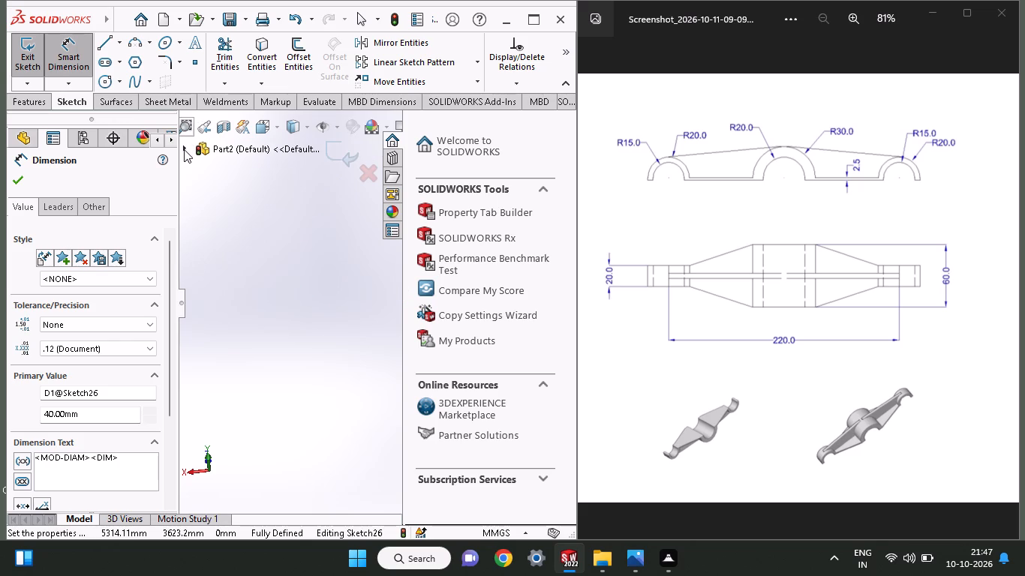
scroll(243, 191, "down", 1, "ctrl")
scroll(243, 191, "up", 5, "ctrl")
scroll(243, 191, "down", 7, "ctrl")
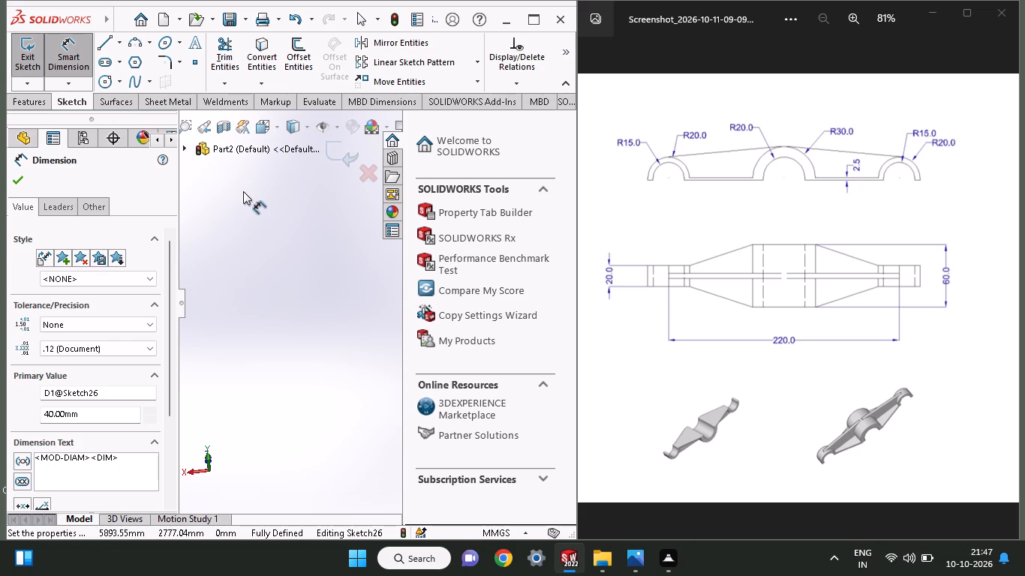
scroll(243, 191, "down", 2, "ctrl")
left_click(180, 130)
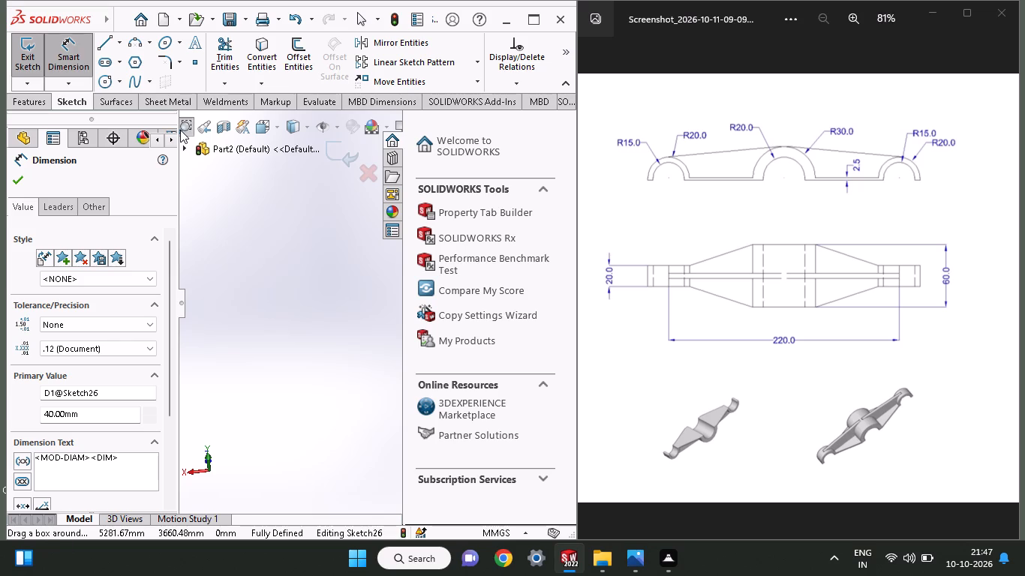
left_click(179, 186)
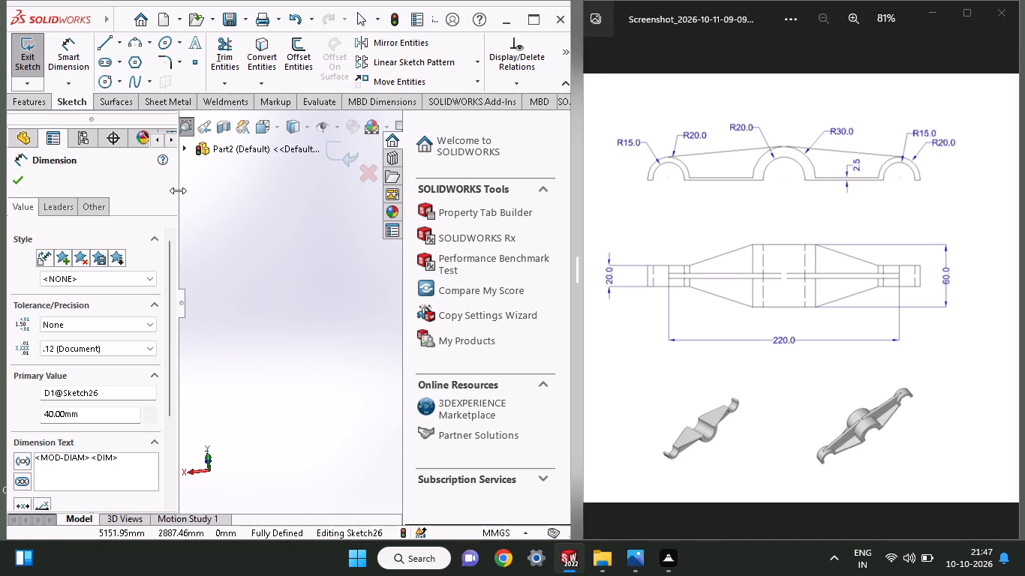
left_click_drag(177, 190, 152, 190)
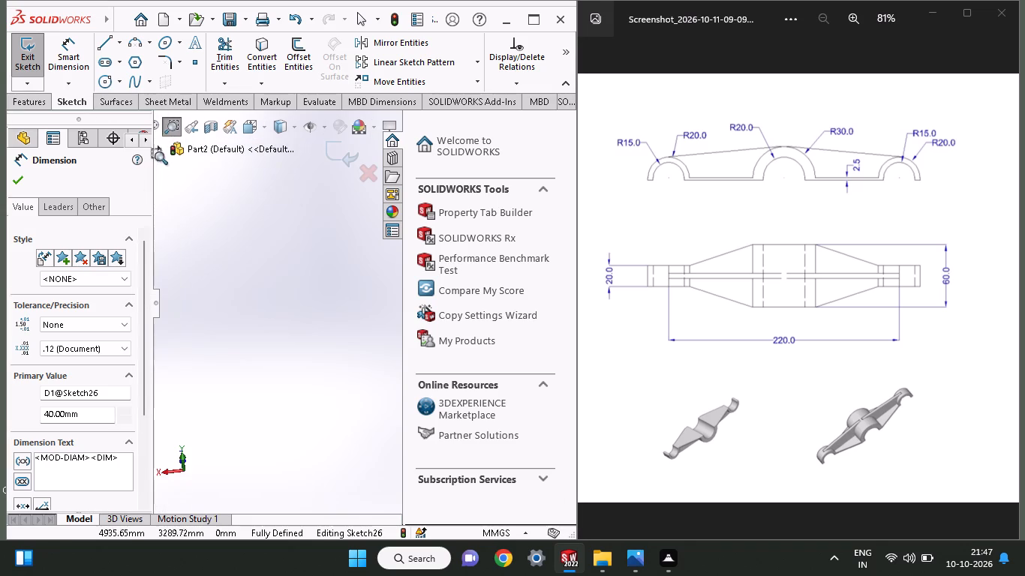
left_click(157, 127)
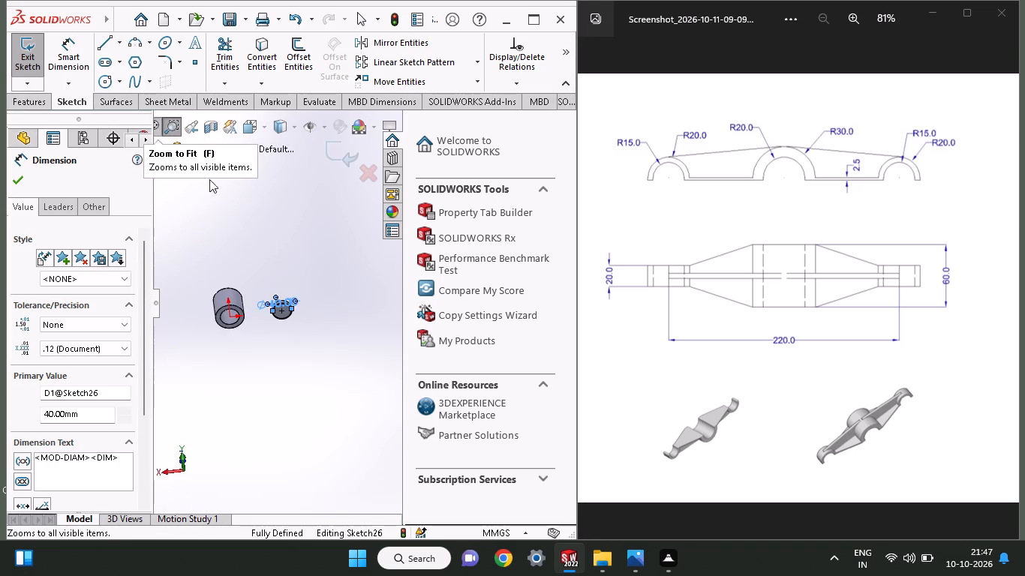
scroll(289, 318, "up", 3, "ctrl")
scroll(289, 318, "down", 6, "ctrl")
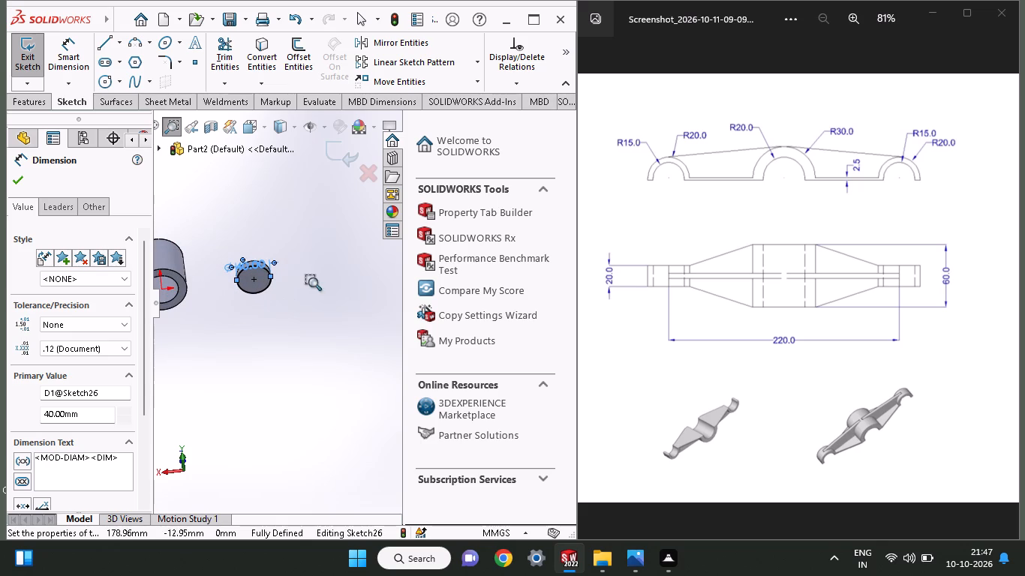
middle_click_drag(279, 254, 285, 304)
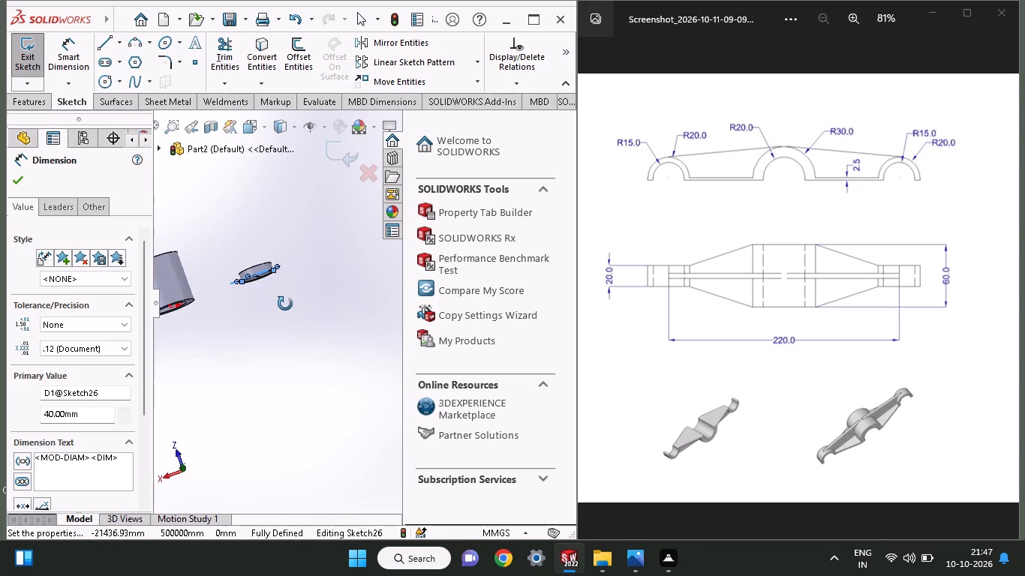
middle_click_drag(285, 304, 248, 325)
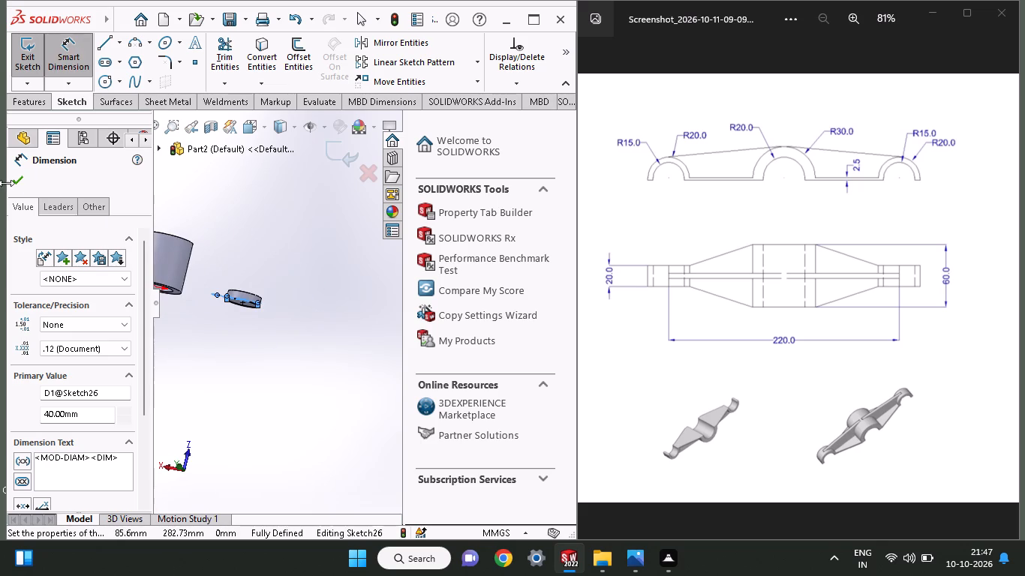
Finish dimensioning and exit the sketch containing the 40 mm circle on the end boss.
left_click(13, 185)
middle_click_drag(274, 217, 274, 304)
left_click(256, 299)
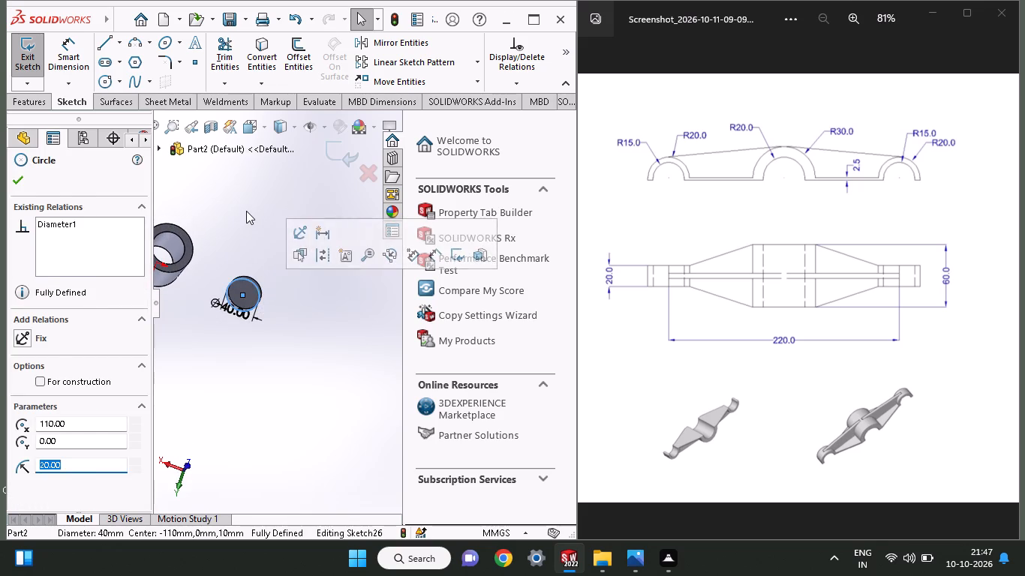
left_click(246, 211)
right_click(246, 211)
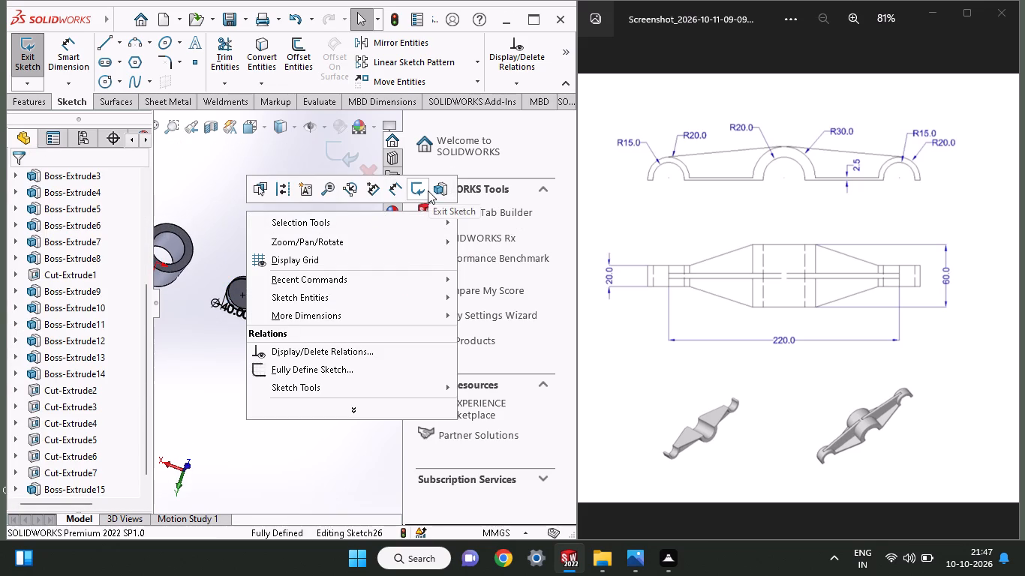
left_click(425, 191)
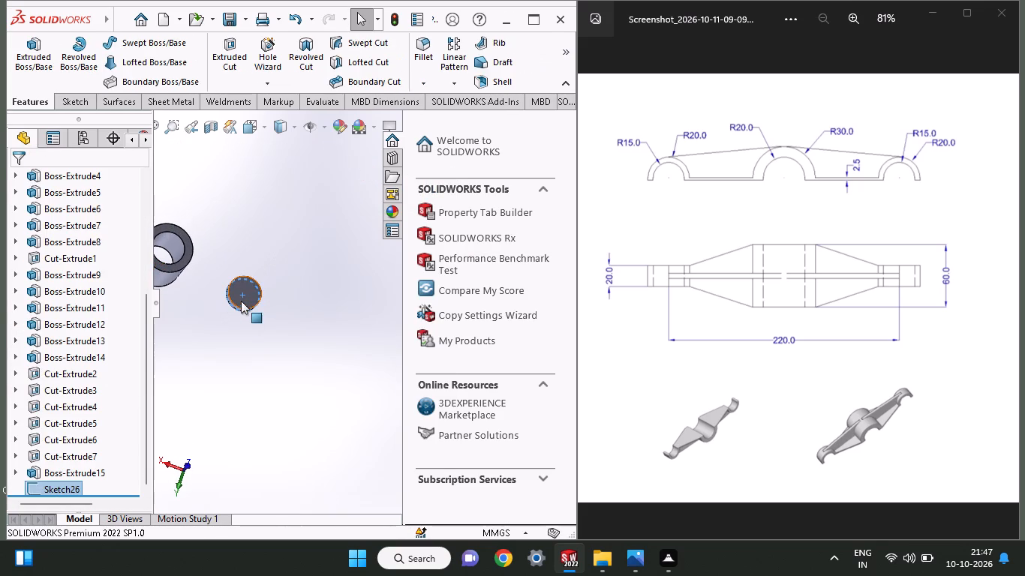
Start a sketch on the end boss's opposite flat face and draw a concentric circle matching its outer edge.
left_click(242, 299)
left_click(311, 258)
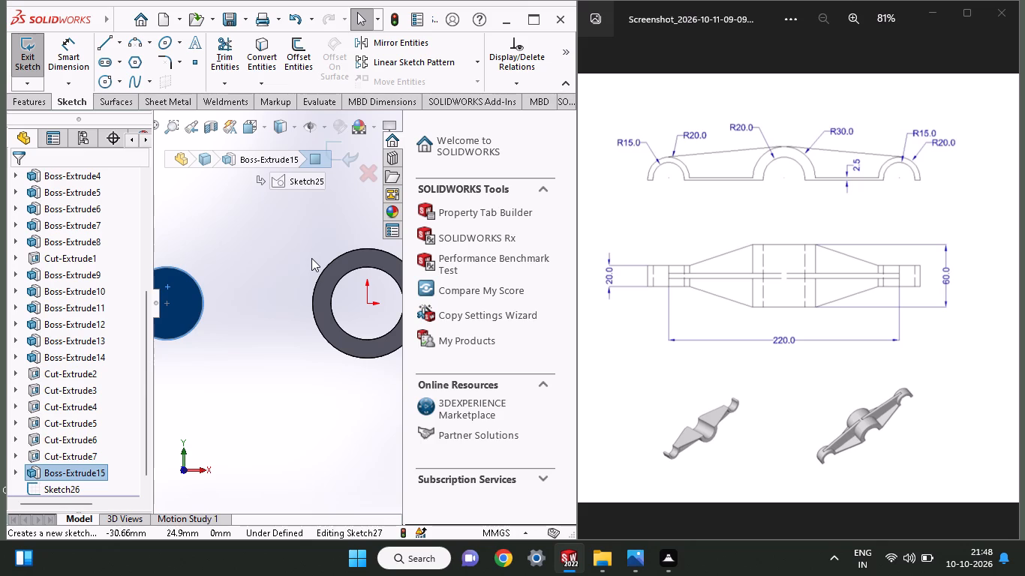
left_click(108, 79)
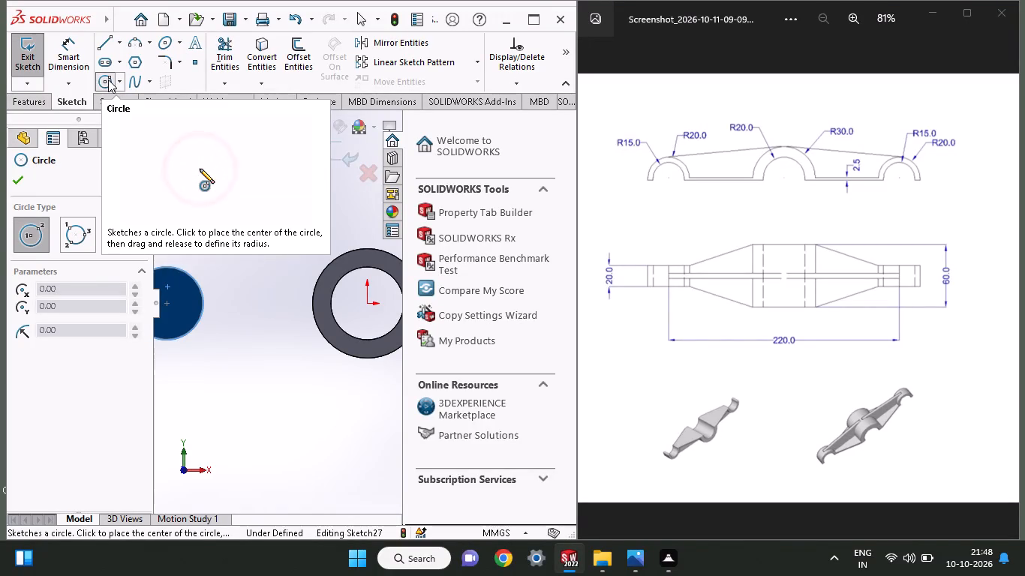
left_click(167, 300)
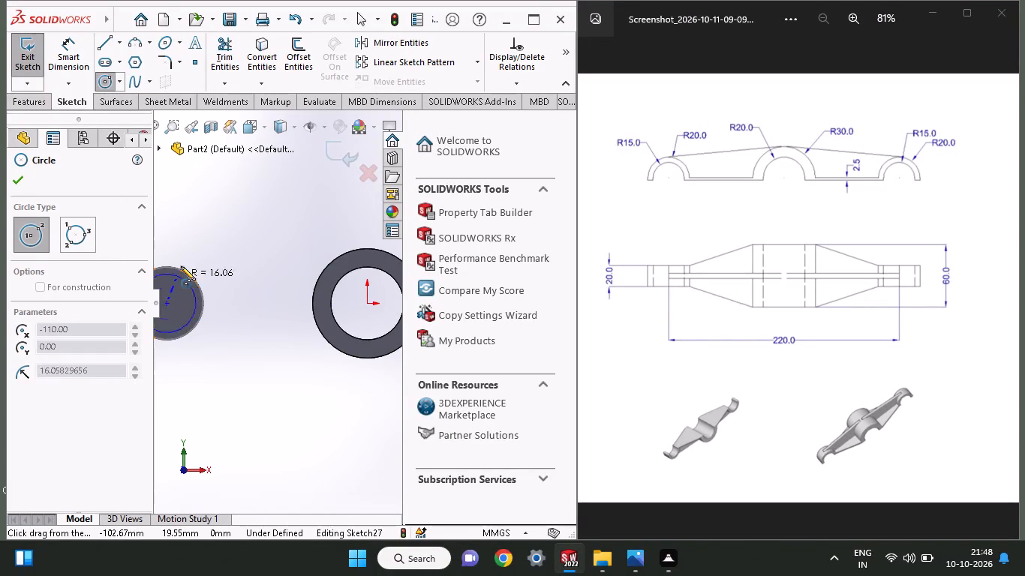
left_click(186, 270)
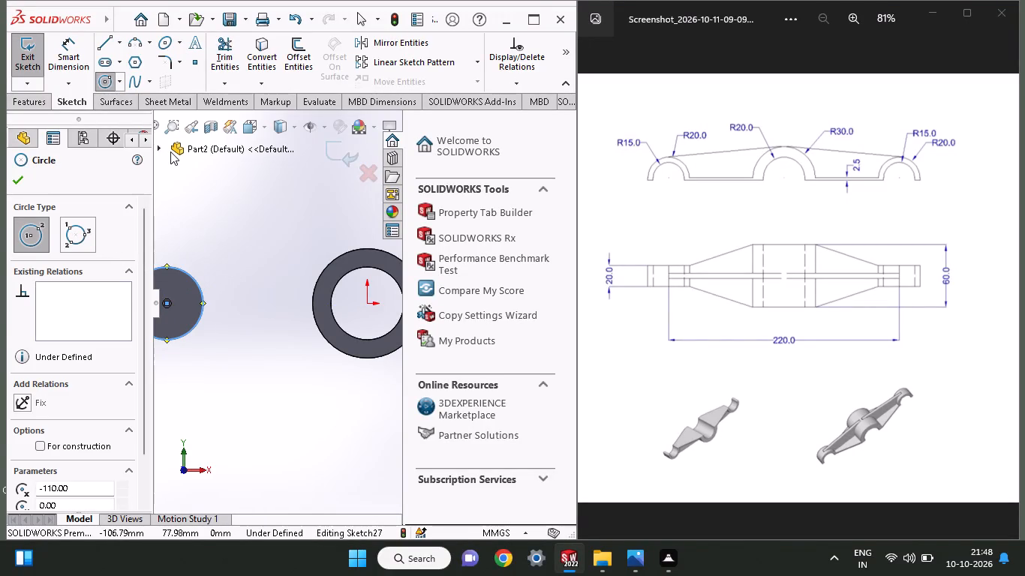
Extrude the new circle as a 10 mm blind boss outward from the end boss's face, merging the result.
left_click(21, 103)
left_click(40, 64)
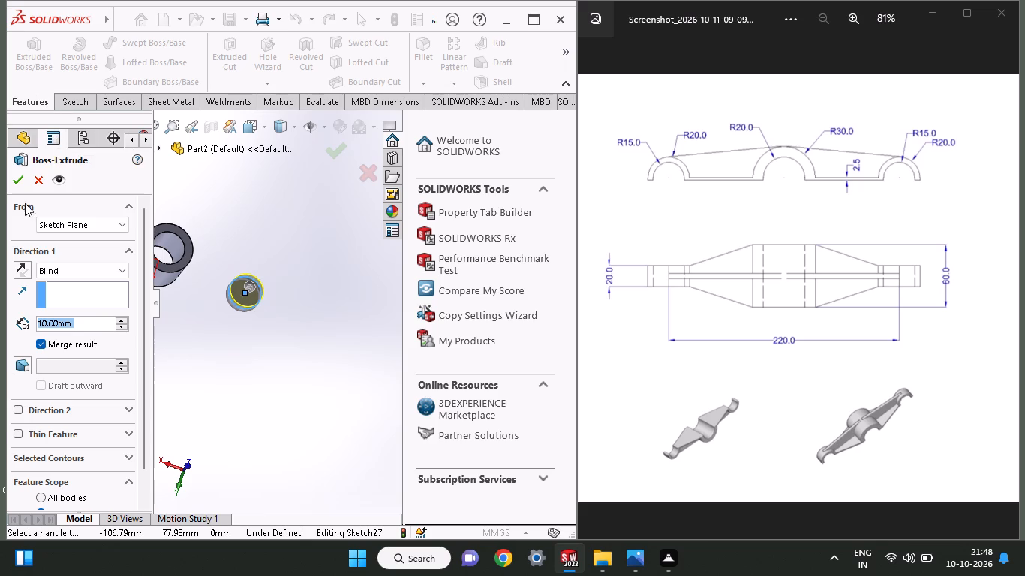
left_click(23, 261)
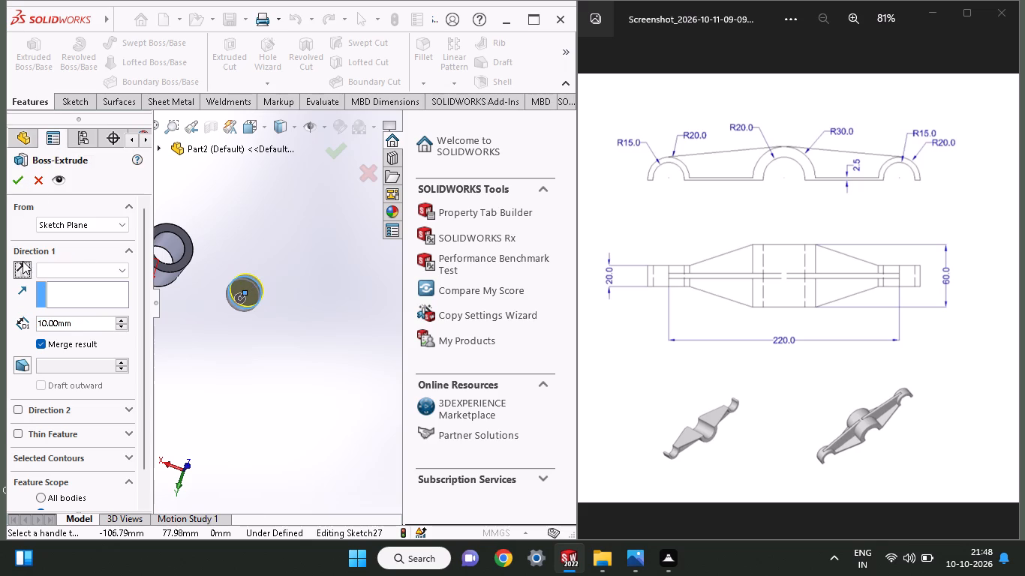
middle_click_drag(270, 240, 284, 197)
left_click(21, 271)
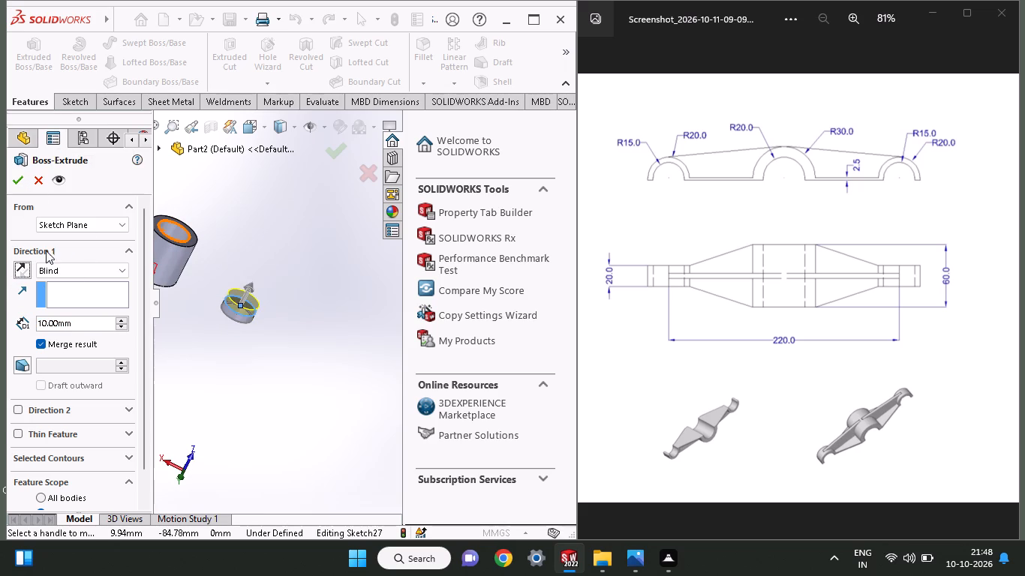
middle_click_drag(260, 221, 262, 307)
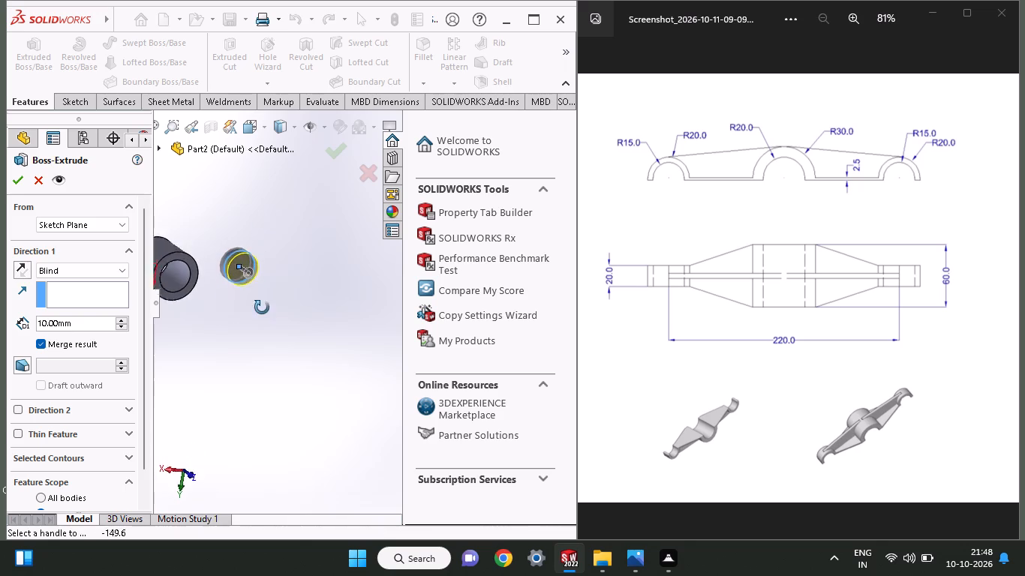
middle_click_drag(262, 307, 260, 367)
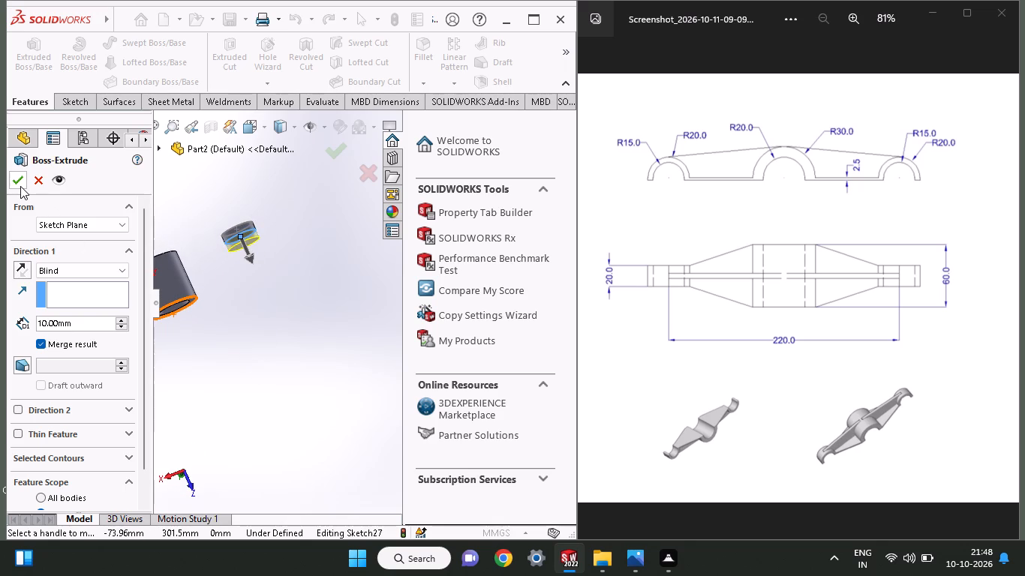
left_click(20, 186)
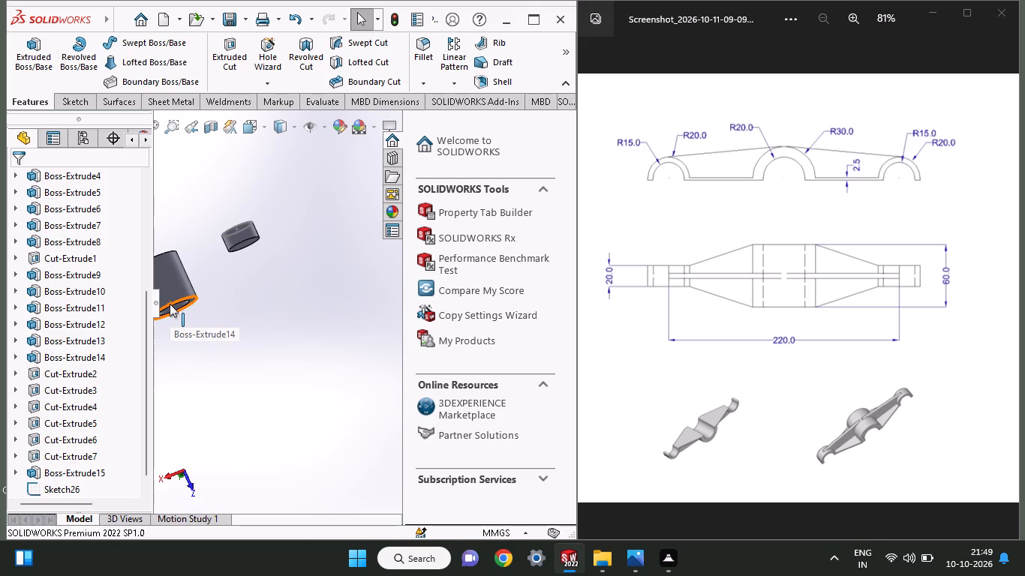
Start a sketch on the extended end boss's flat face and draw a concentric circle of 20 mm radius on its edge.
middle_click_drag(197, 270, 164, 203)
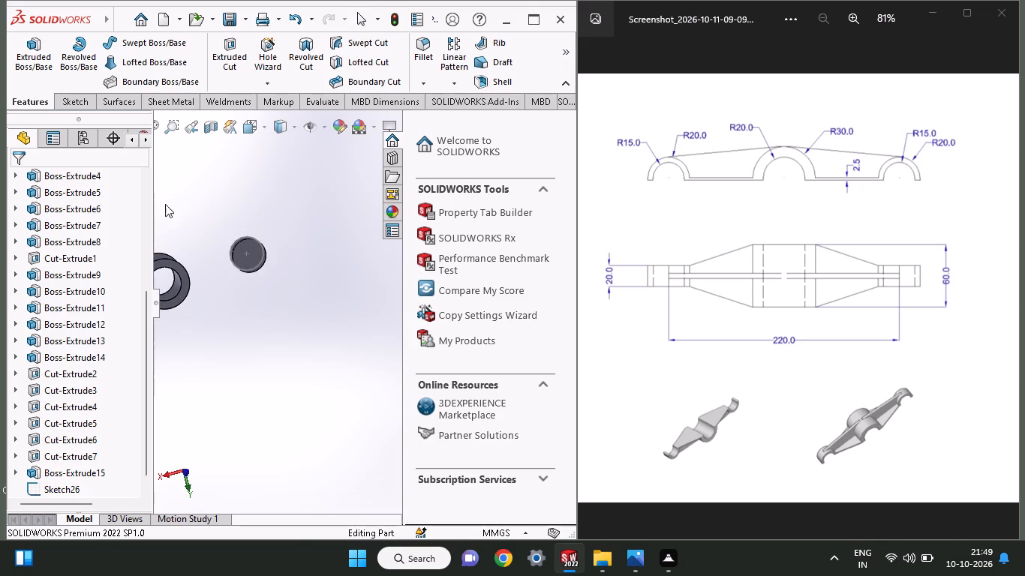
left_click(244, 260)
left_click(308, 217)
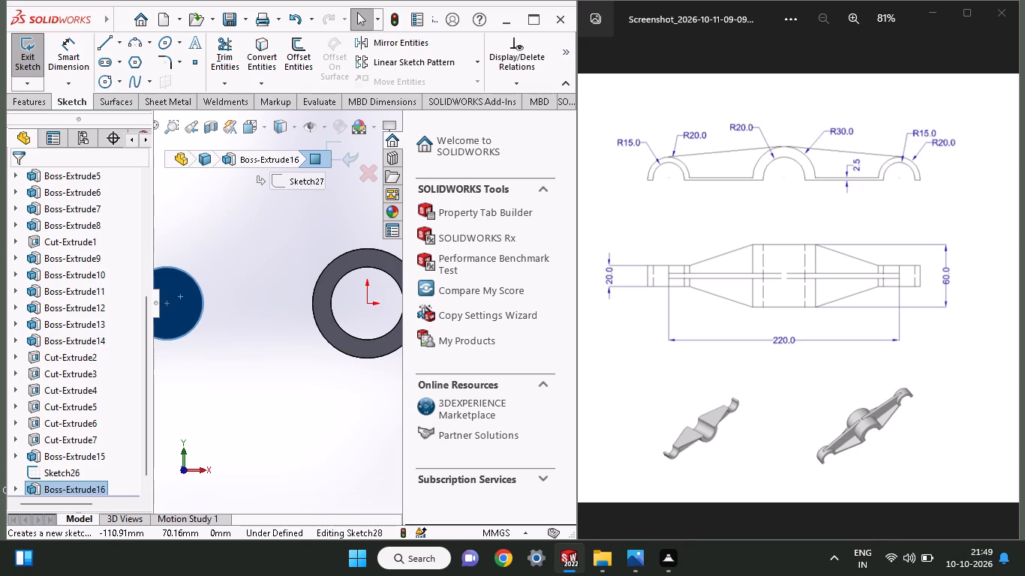
left_click(106, 79)
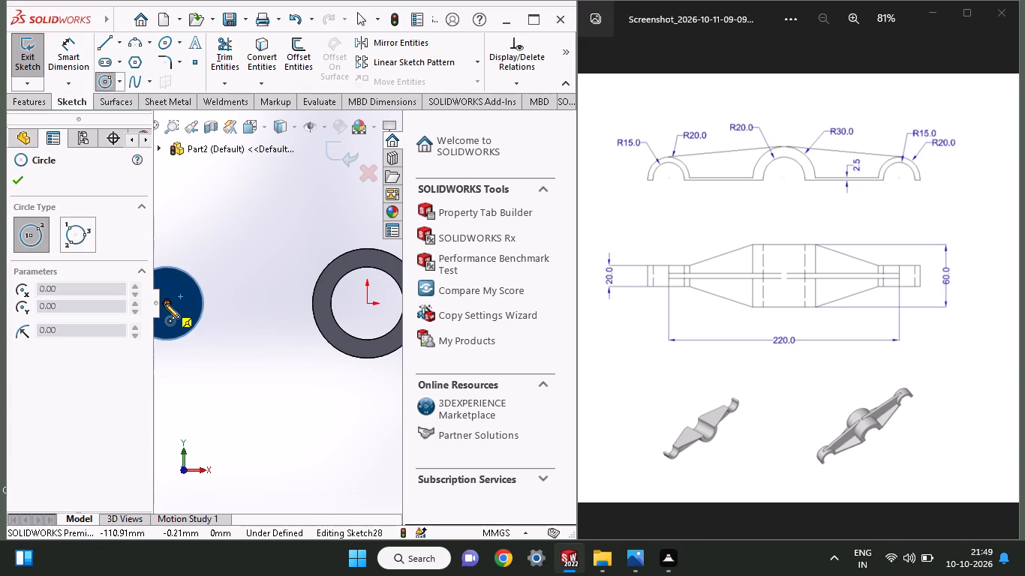
left_click(165, 304)
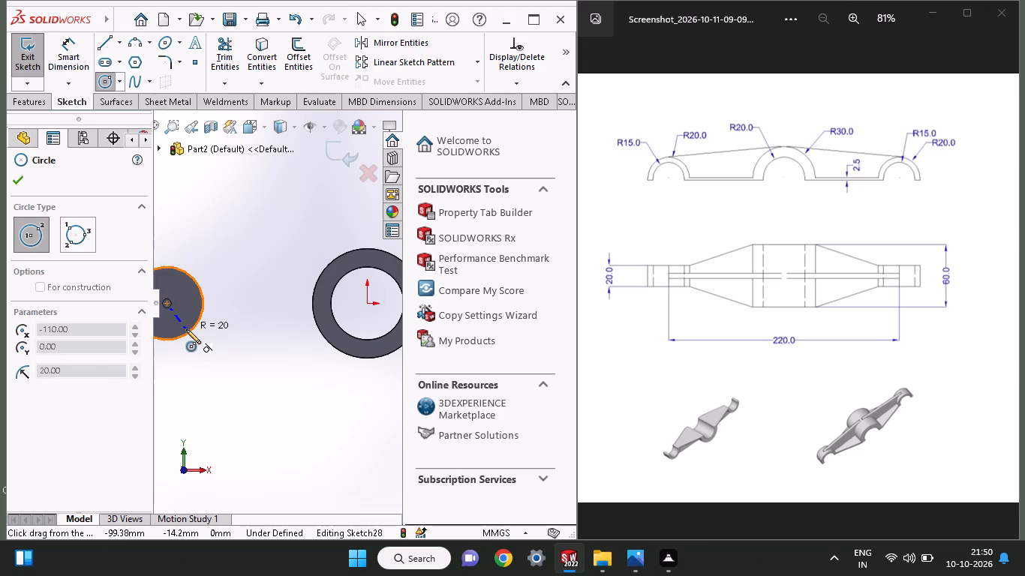
left_click(186, 329)
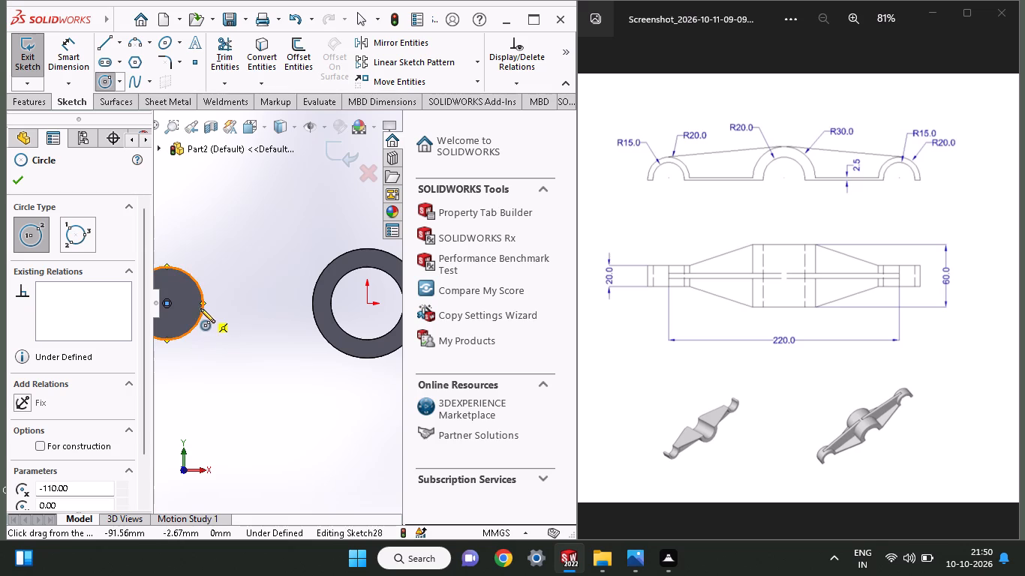
Begin a 10 mm blind boss extrusion of the 20 mm radius circle on the end boss.
left_click(42, 109)
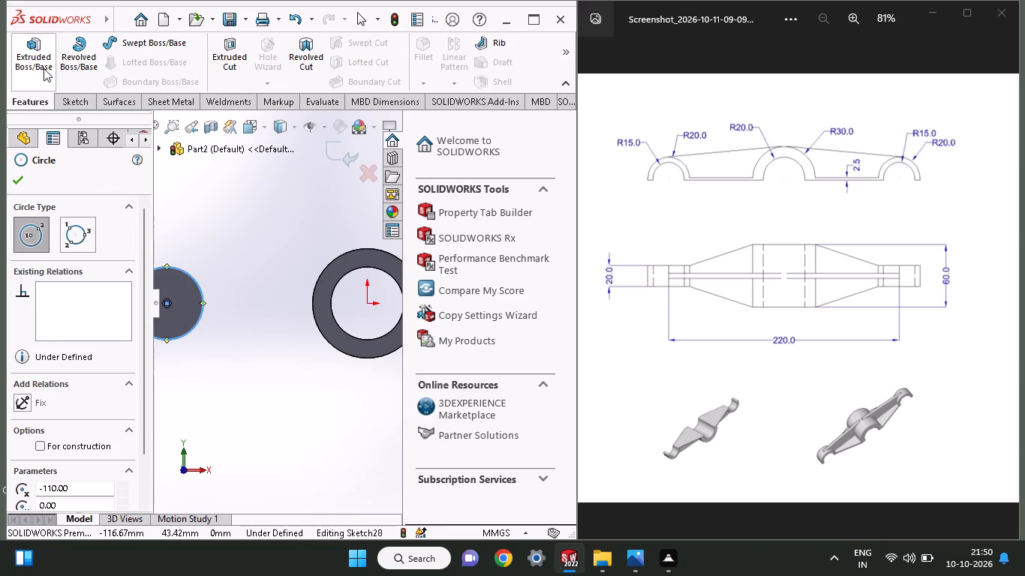
left_click(44, 68)
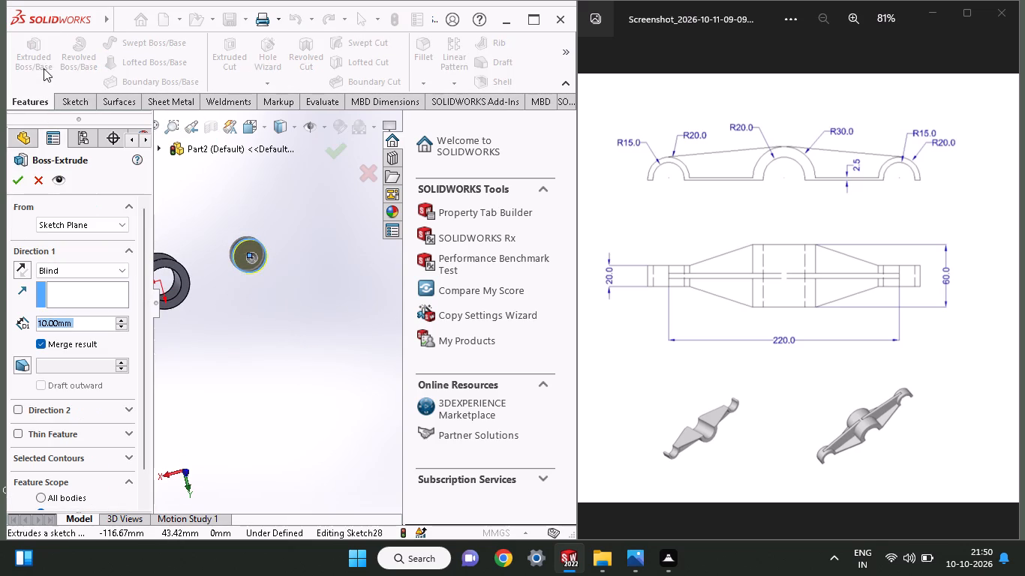
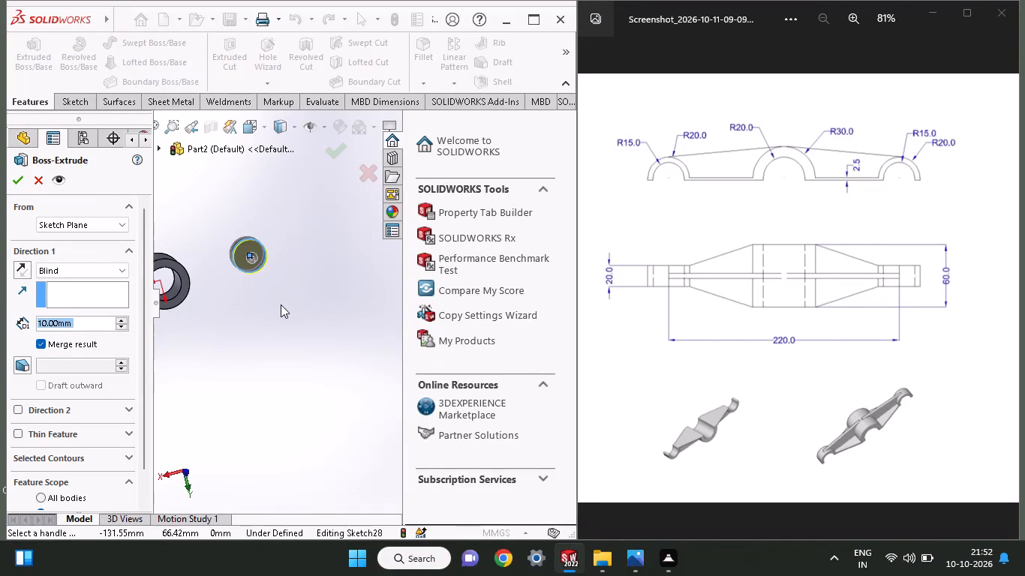
Complete the 10 mm blind boss extrusion of the 20 mm radius circle on the end boss, merging the result.
middle_click_drag(257, 280, 268, 368)
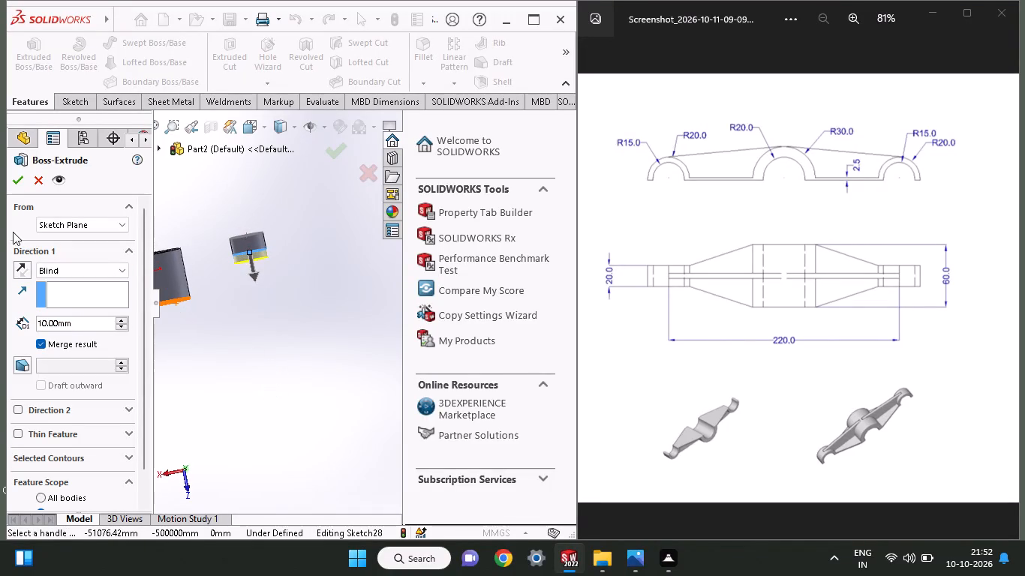
left_click(10, 178)
Start a sketch on the extended end boss's flat face and draw a concentric circle matching its outer edge.
middle_click_drag(286, 296, 280, 283)
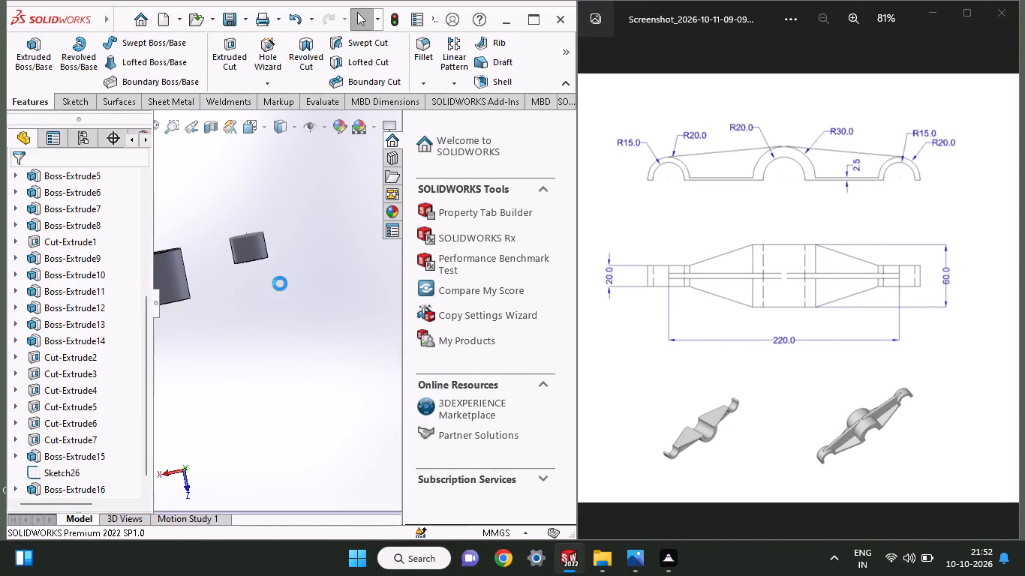
middle_click_drag(280, 283, 260, 216)
left_click(257, 247)
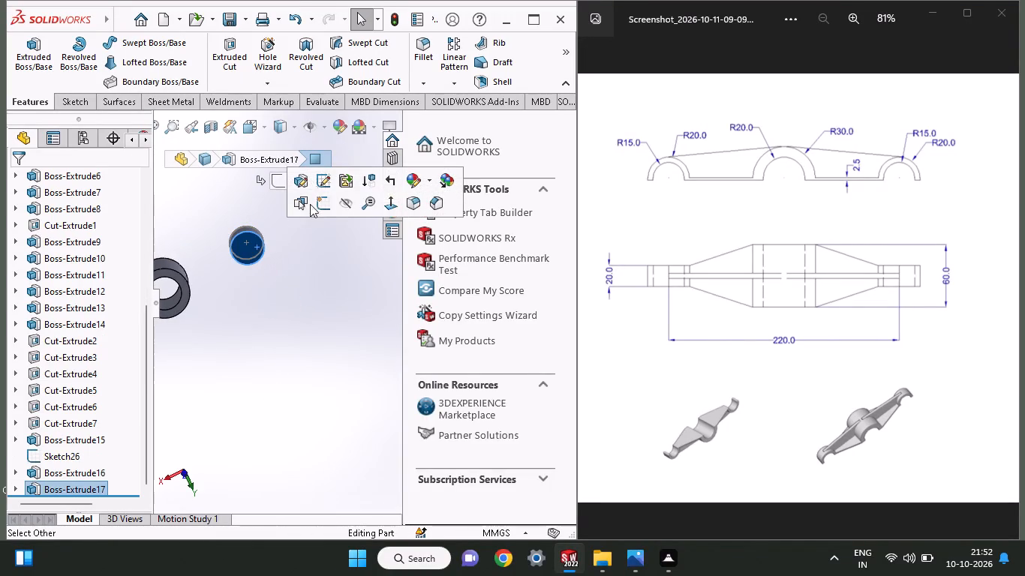
left_click(323, 205)
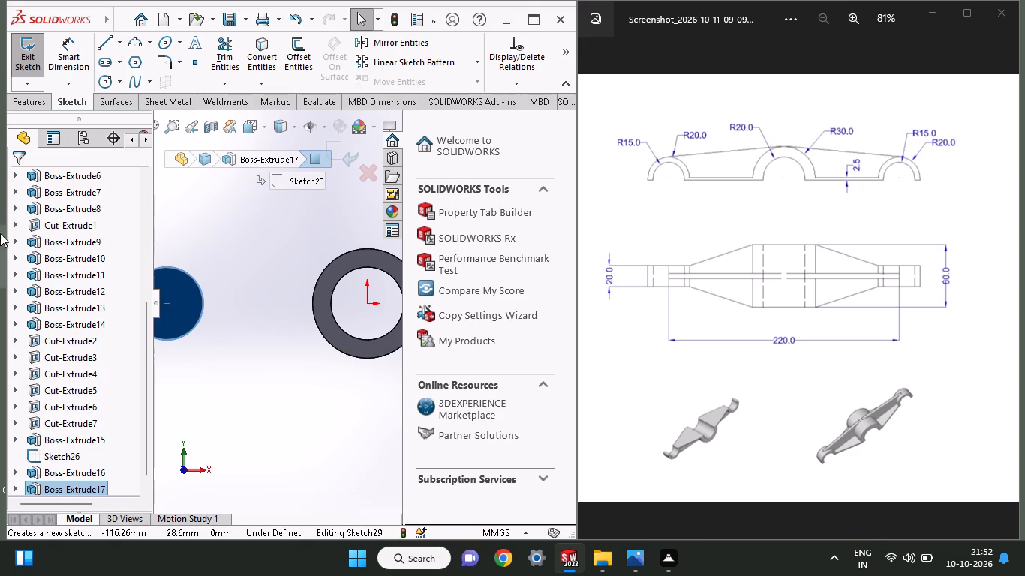
left_click(107, 73)
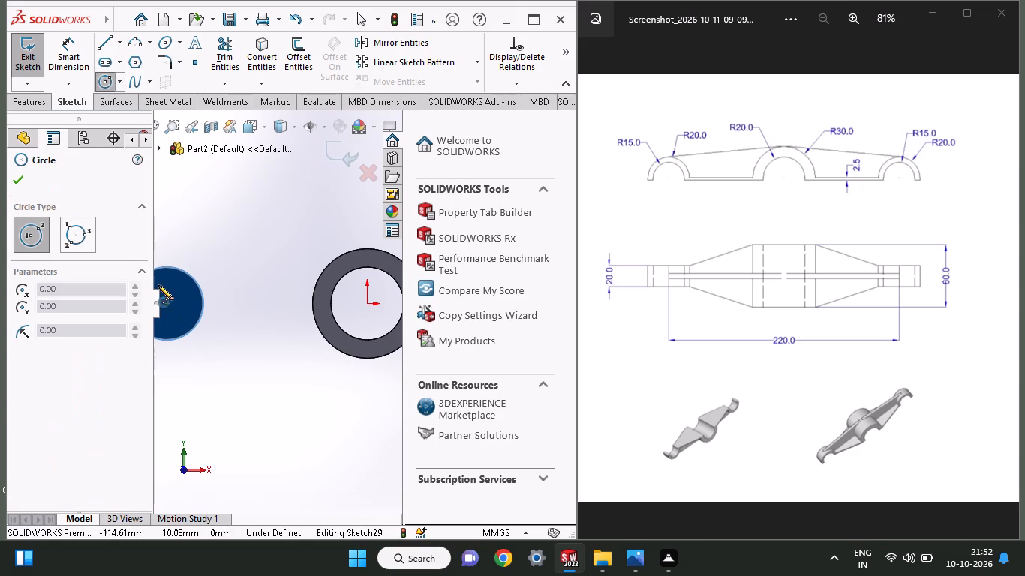
left_click(167, 307)
left_click(185, 334)
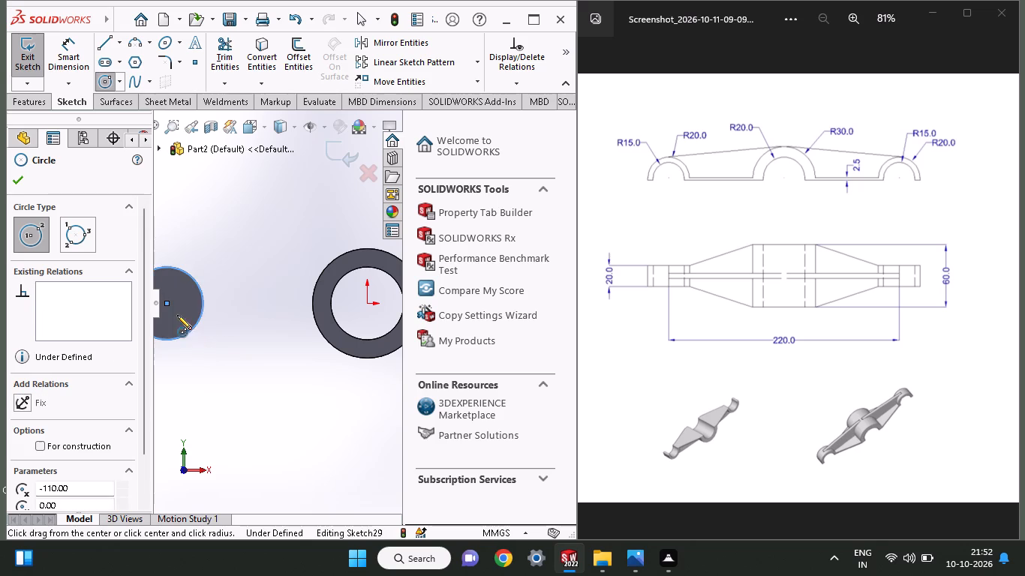
Begin an Extruded Boss/Base from the new concentric circle on the end boss's face.
left_click(41, 104)
left_click(41, 61)
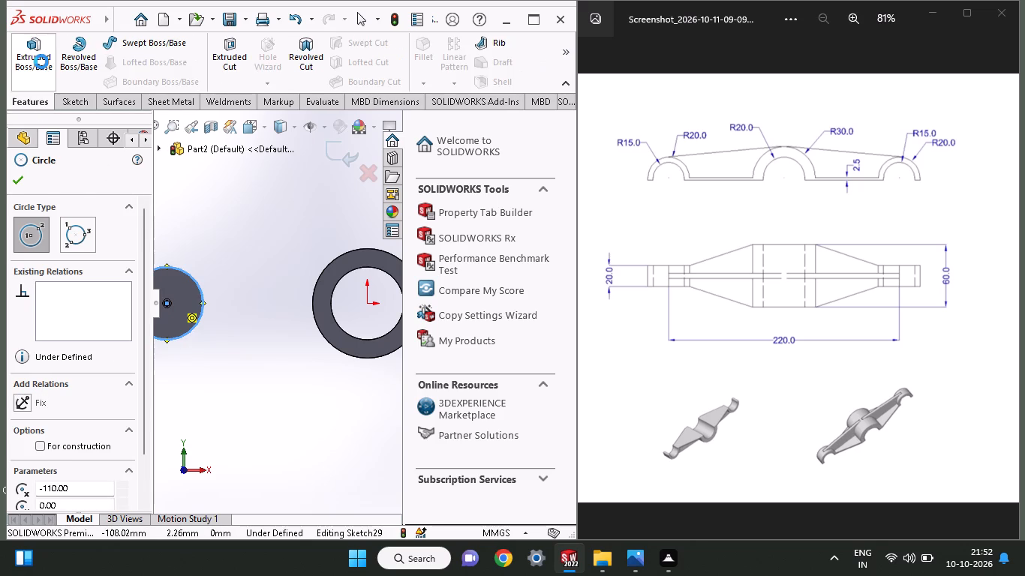
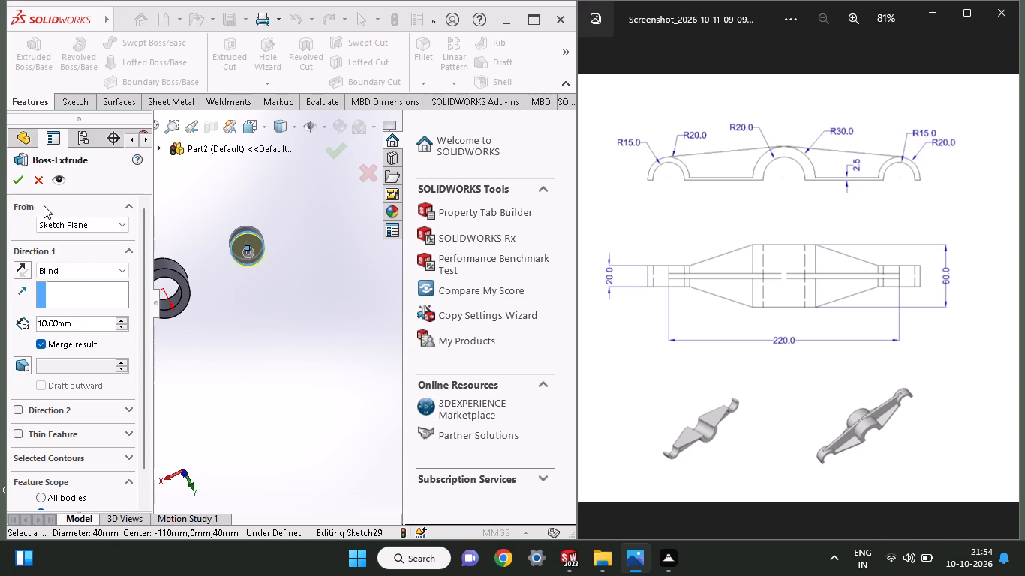
Complete the 10 mm blind boss extrusion of the 40 mm diameter circle on the end boss, merging the result.
left_click(8, 180)
left_click(8, 178)
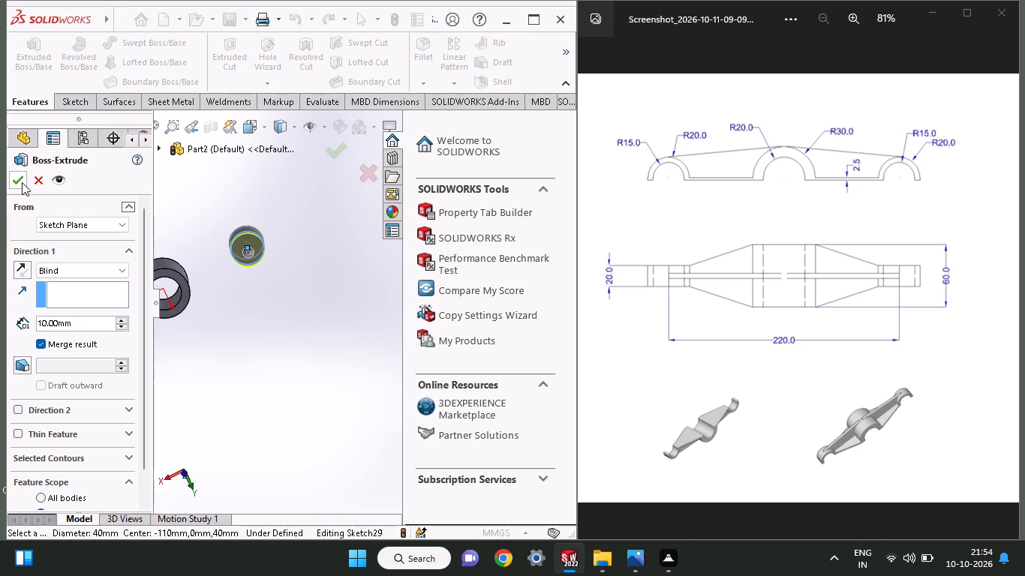
left_click(22, 182)
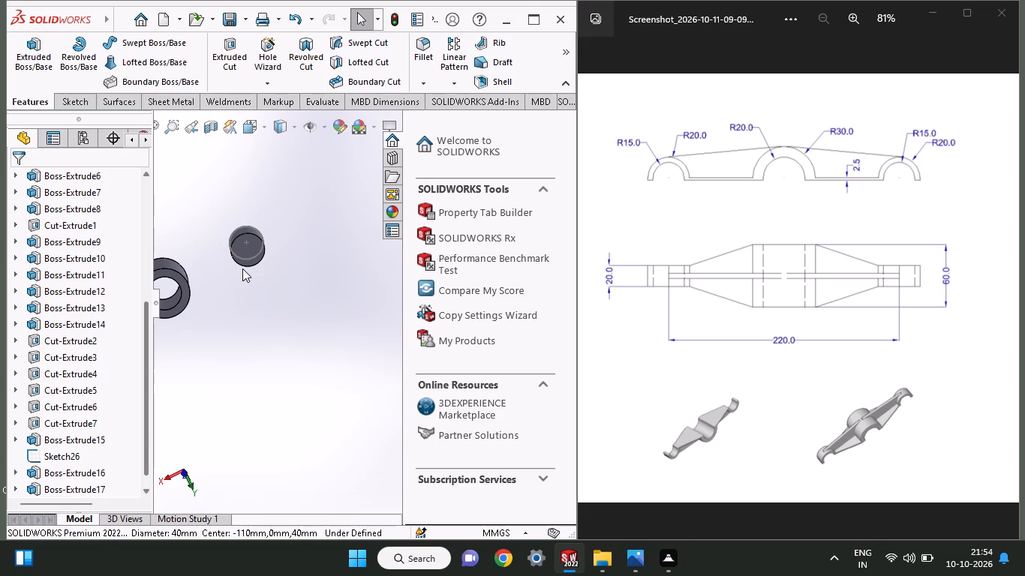
Start a new sketch on the flat outer face of the newly extended solid end boss.
left_click(260, 253)
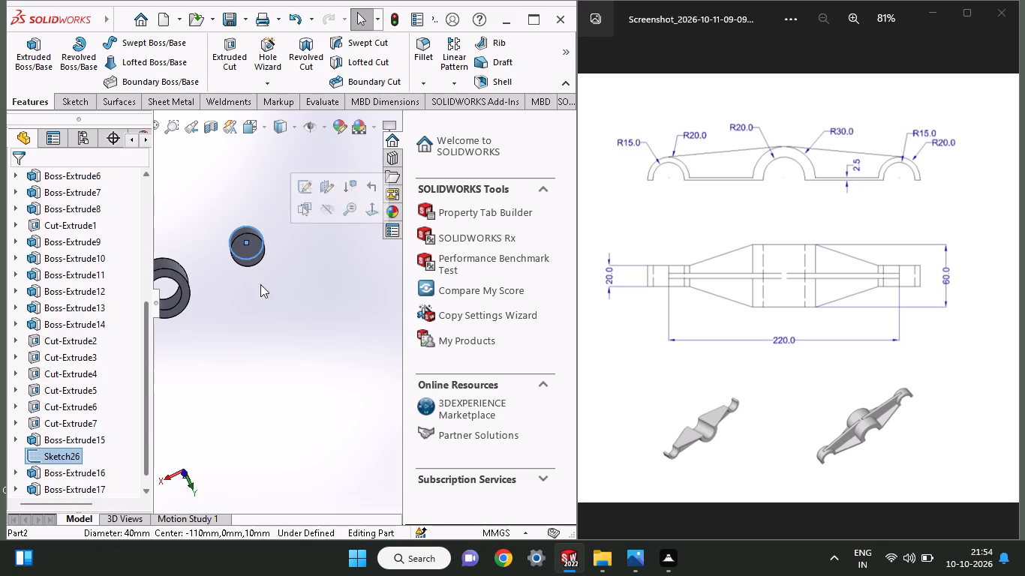
left_click(269, 319)
left_click(246, 259)
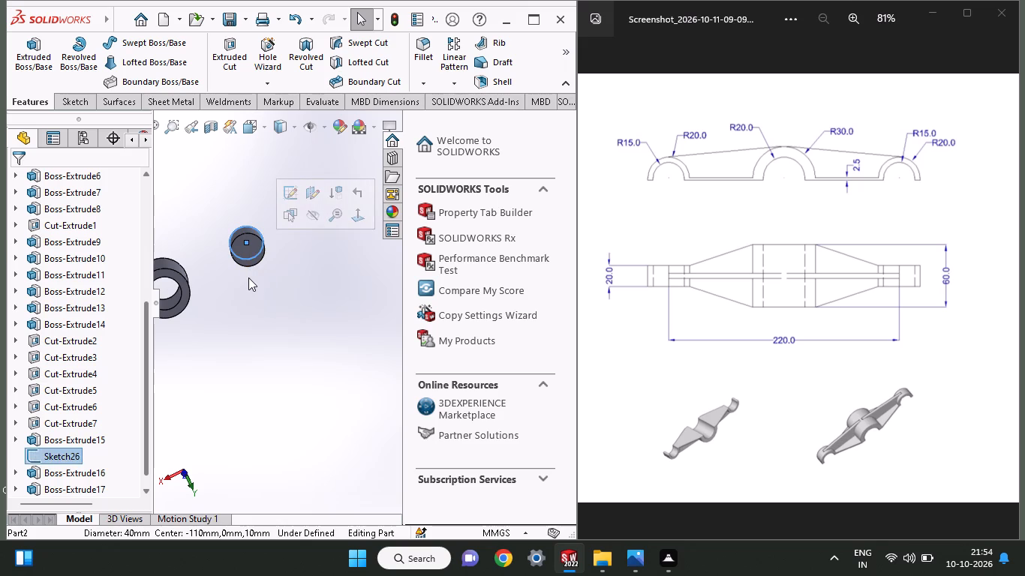
scroll(248, 277, "down", 1)
middle_click_drag(248, 277, 251, 296)
scroll(251, 296, "up", 1)
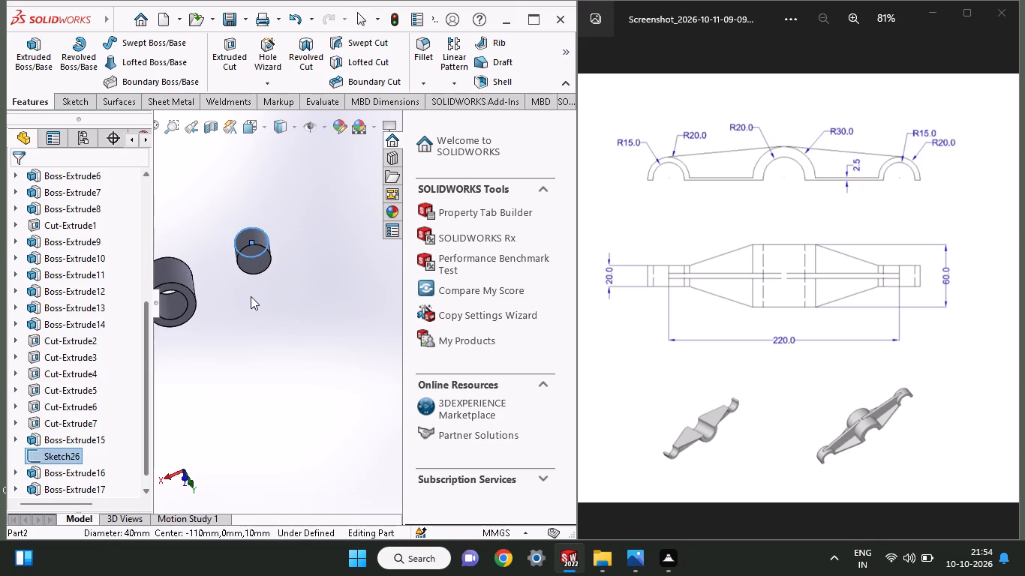
left_click(251, 296)
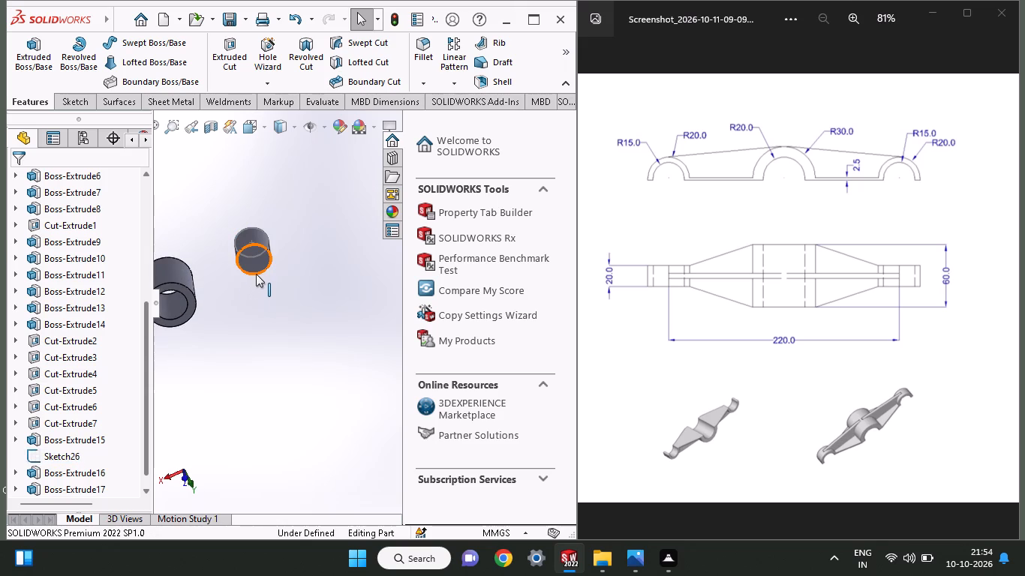
left_click(256, 274)
left_click(257, 264)
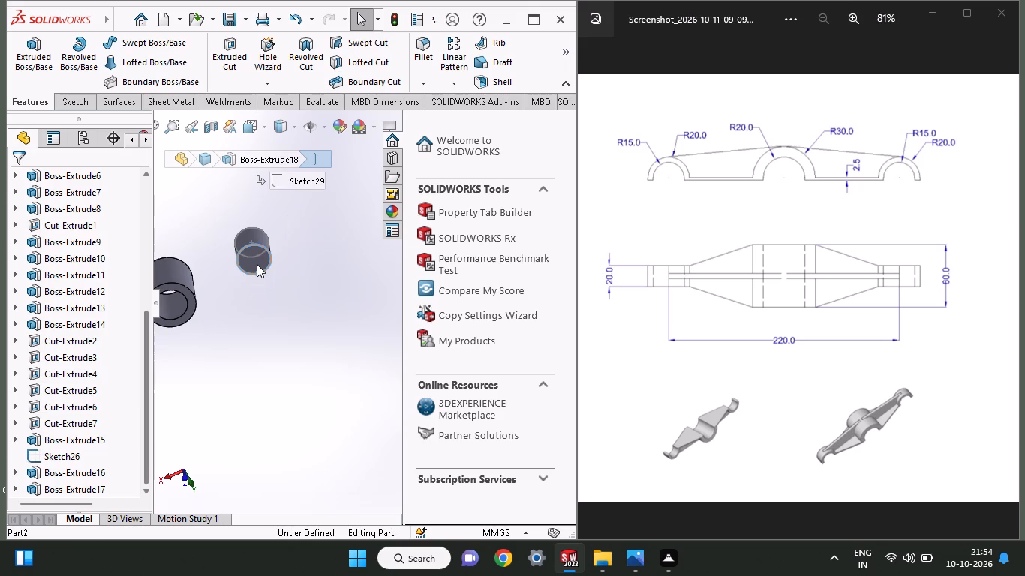
left_click(318, 223)
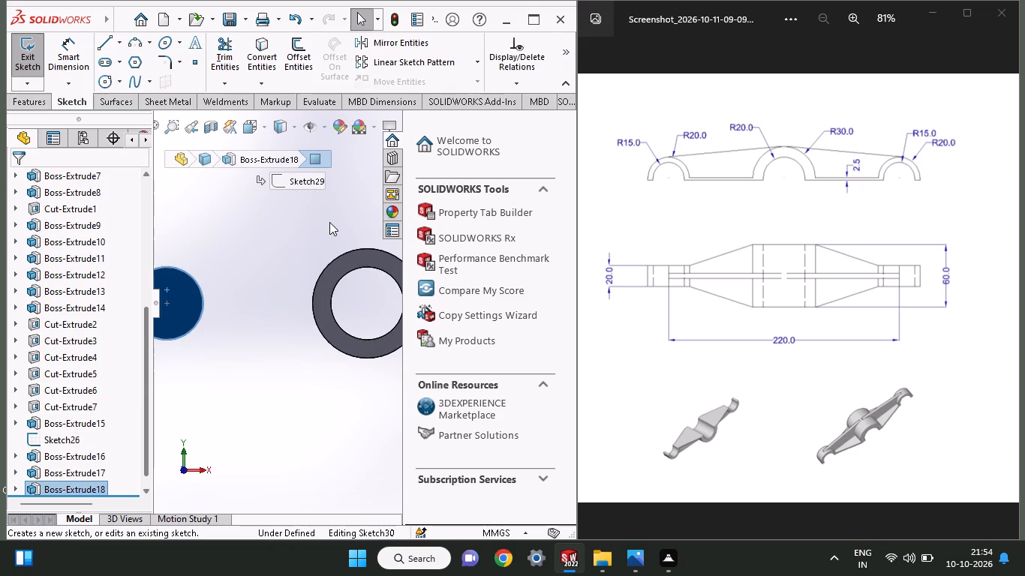
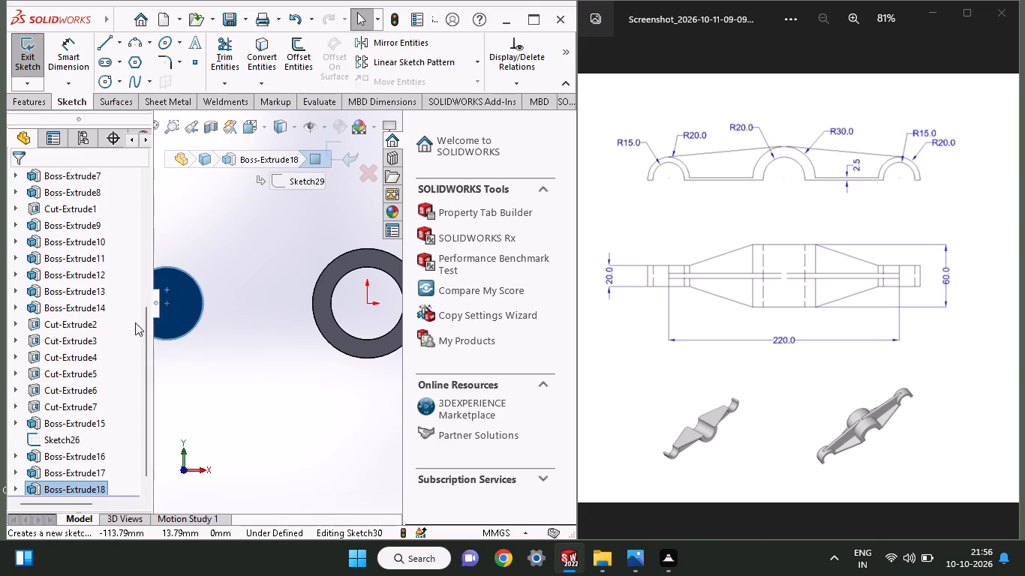
Sketch a circle of 20 mm radius centred on the end boss's outer face, matching its edge.
left_click(101, 88)
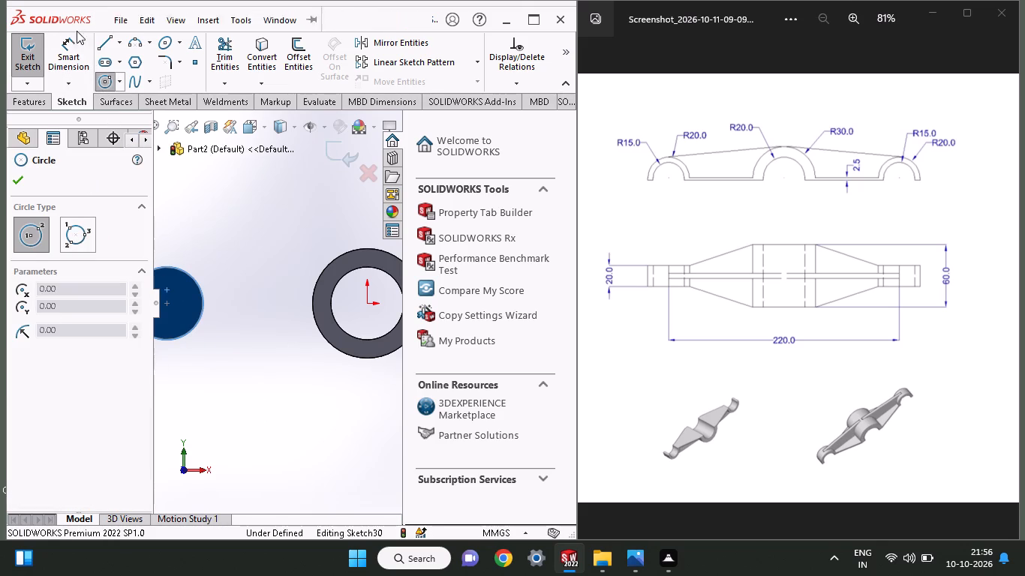
left_click(105, 81)
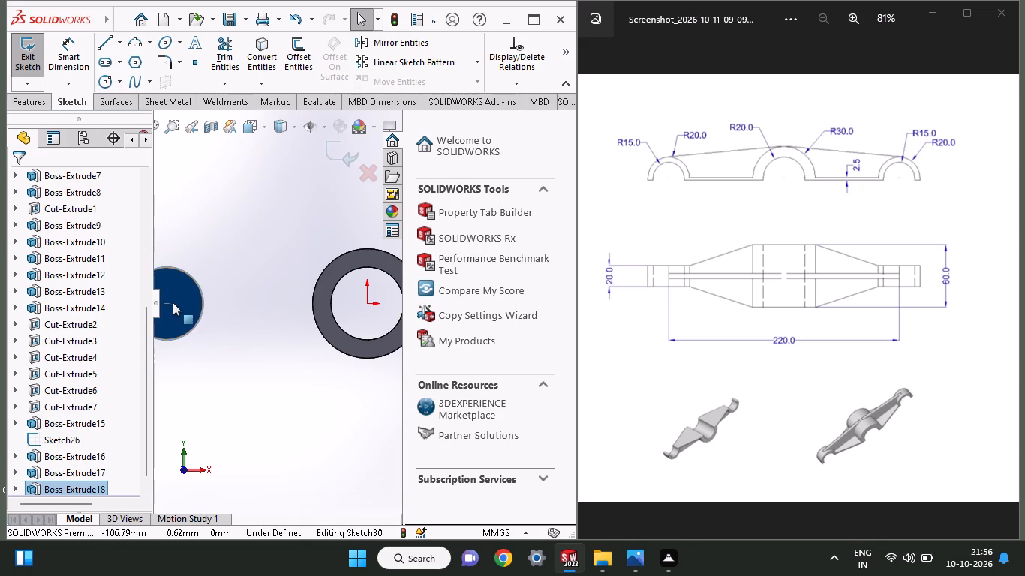
left_click(112, 85)
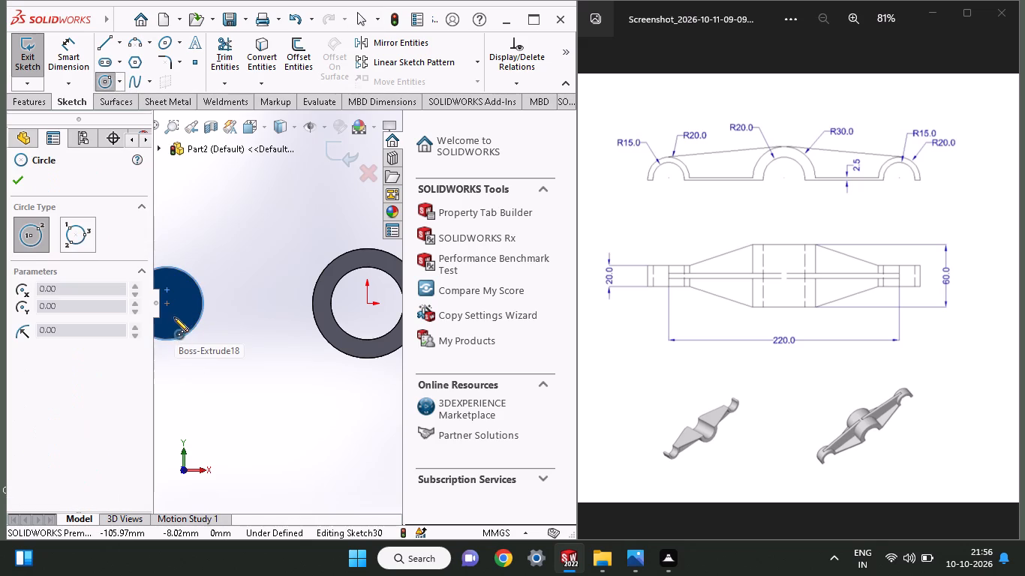
left_click(169, 305)
left_click(184, 338)
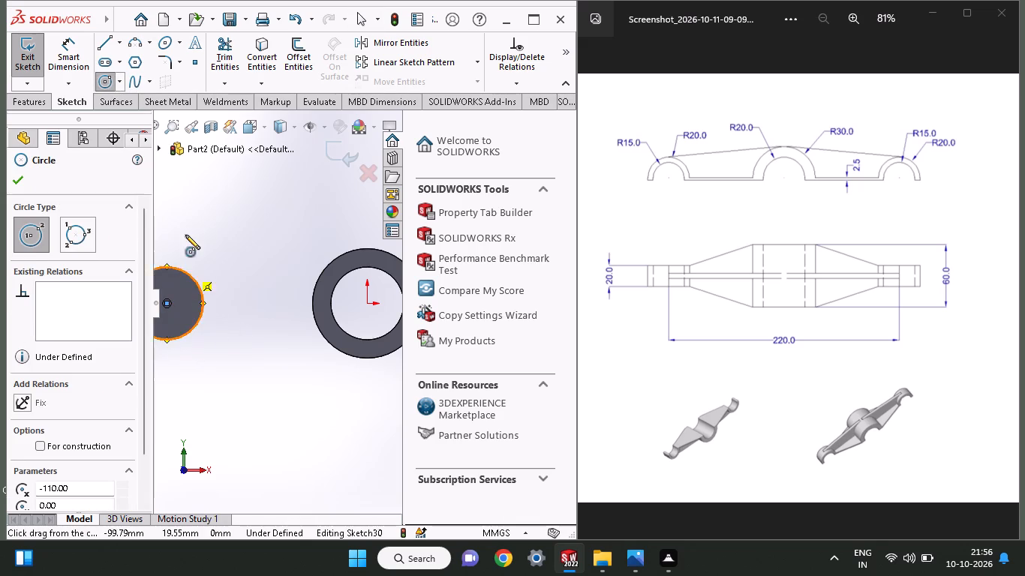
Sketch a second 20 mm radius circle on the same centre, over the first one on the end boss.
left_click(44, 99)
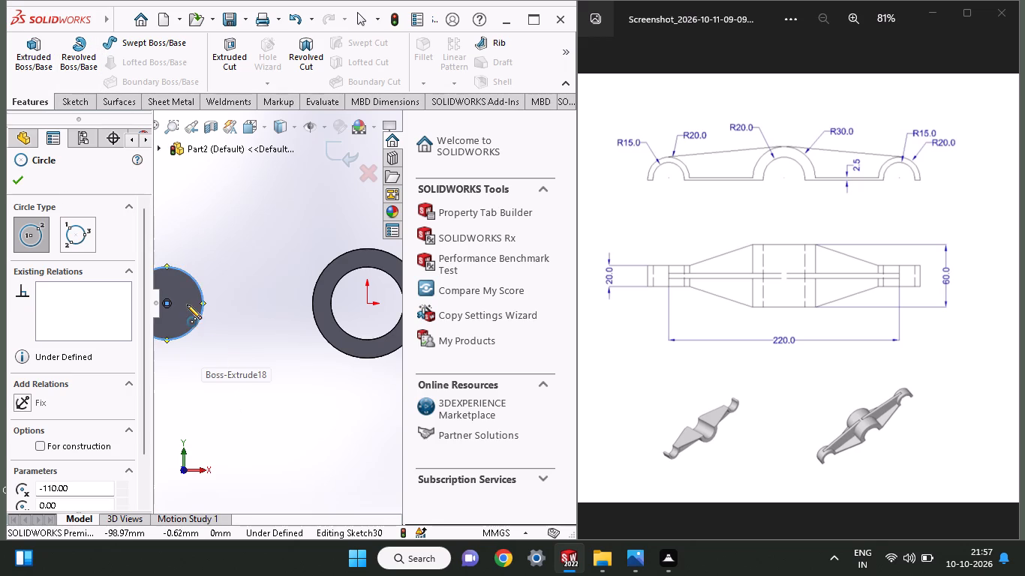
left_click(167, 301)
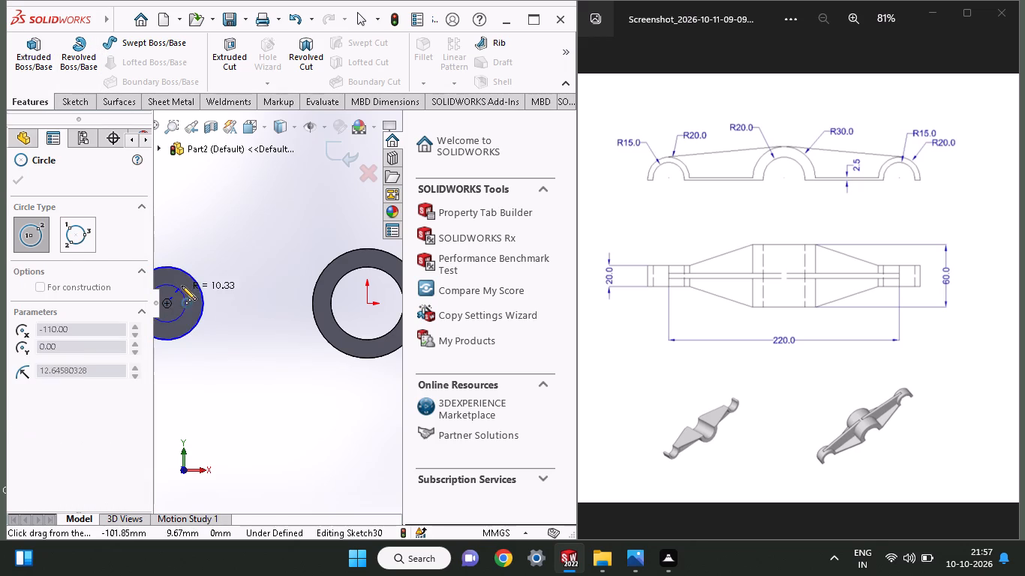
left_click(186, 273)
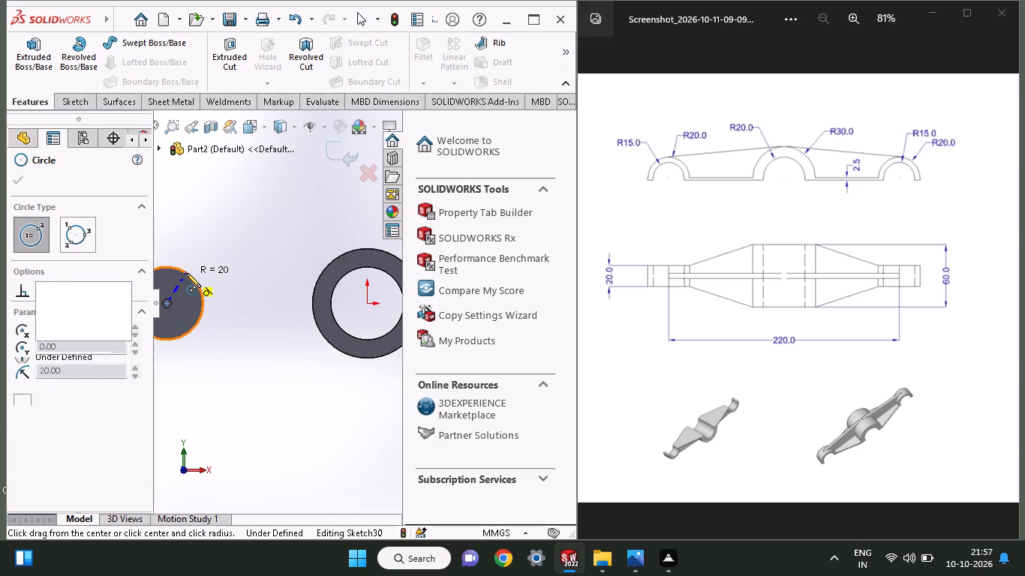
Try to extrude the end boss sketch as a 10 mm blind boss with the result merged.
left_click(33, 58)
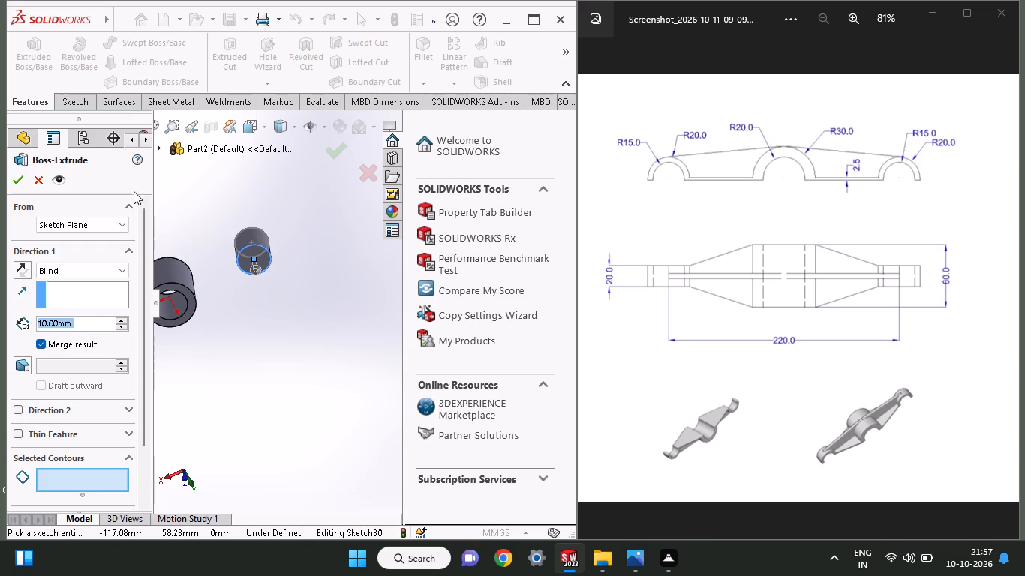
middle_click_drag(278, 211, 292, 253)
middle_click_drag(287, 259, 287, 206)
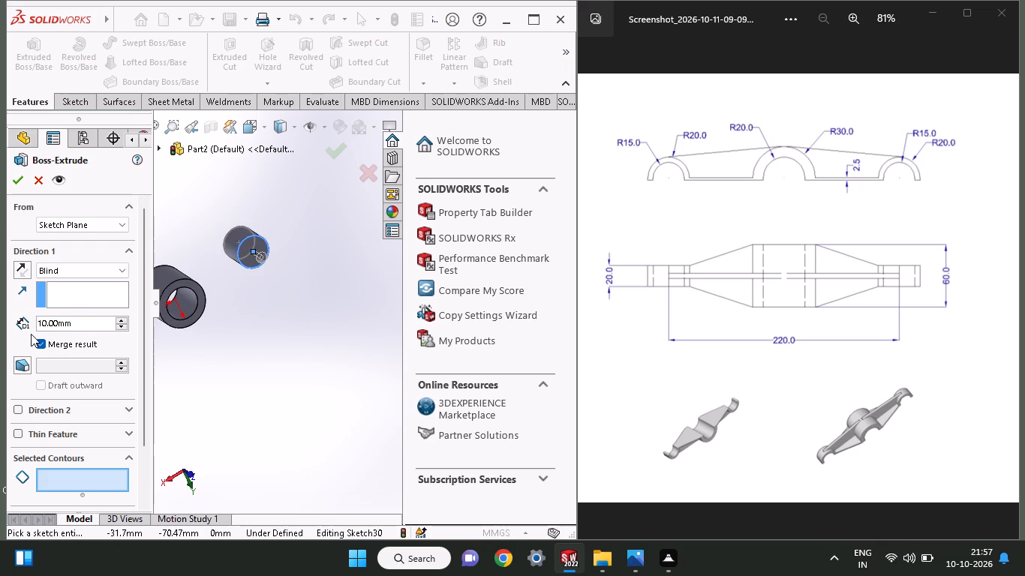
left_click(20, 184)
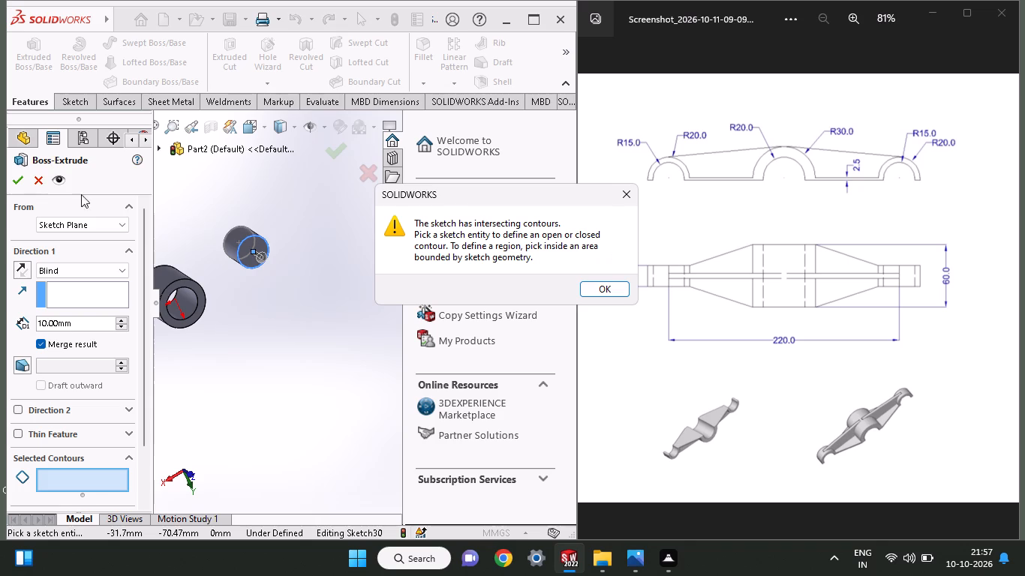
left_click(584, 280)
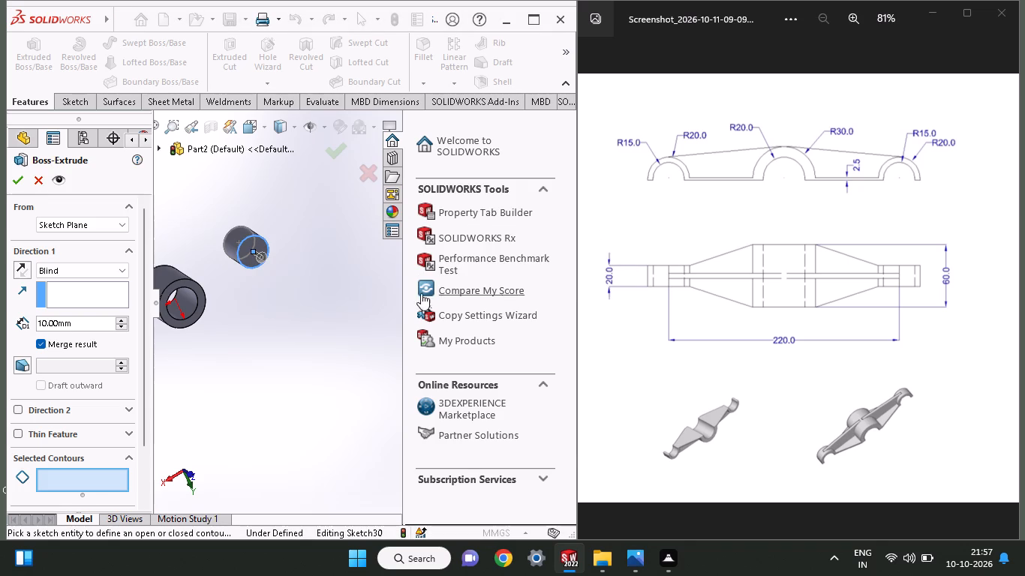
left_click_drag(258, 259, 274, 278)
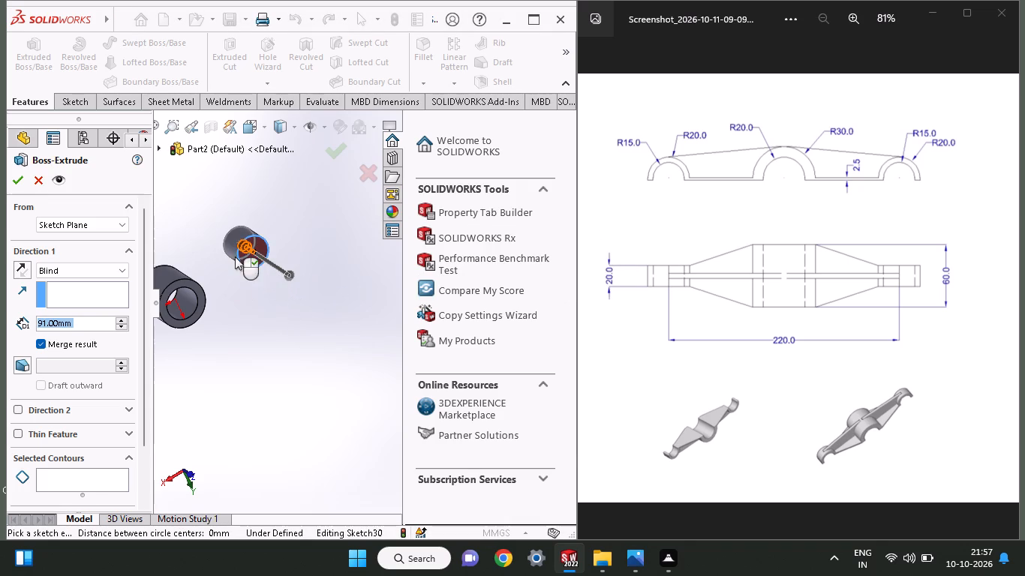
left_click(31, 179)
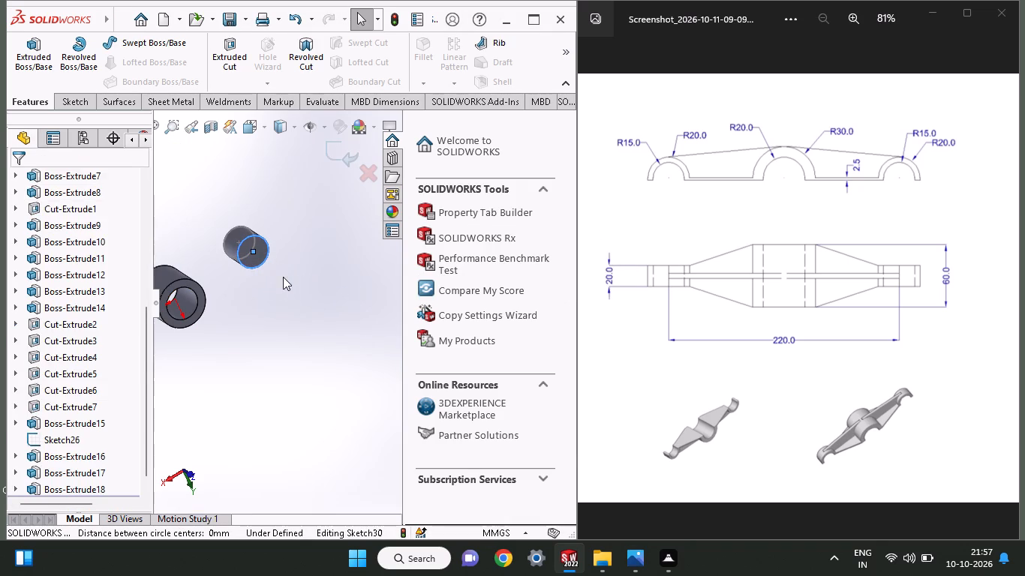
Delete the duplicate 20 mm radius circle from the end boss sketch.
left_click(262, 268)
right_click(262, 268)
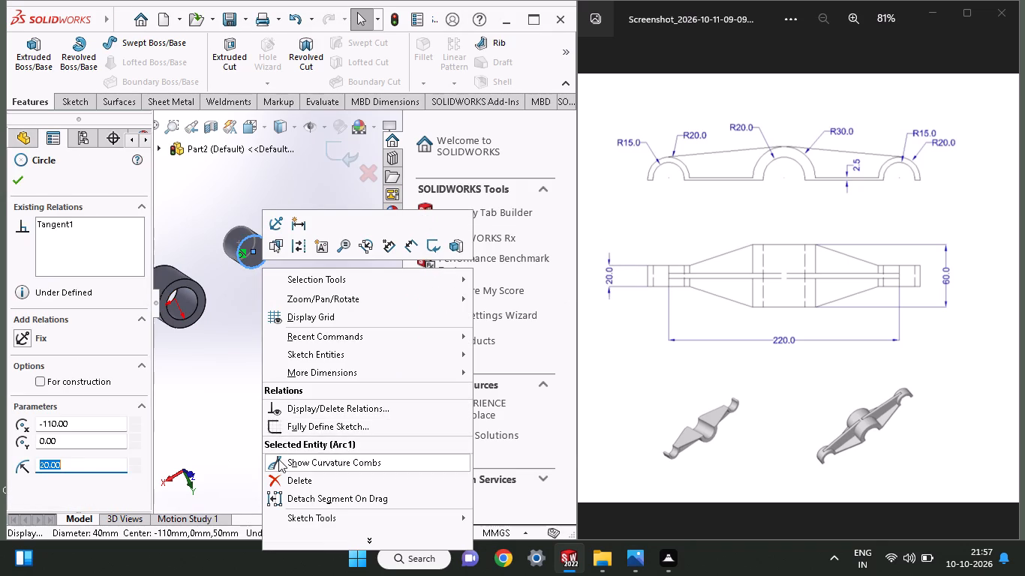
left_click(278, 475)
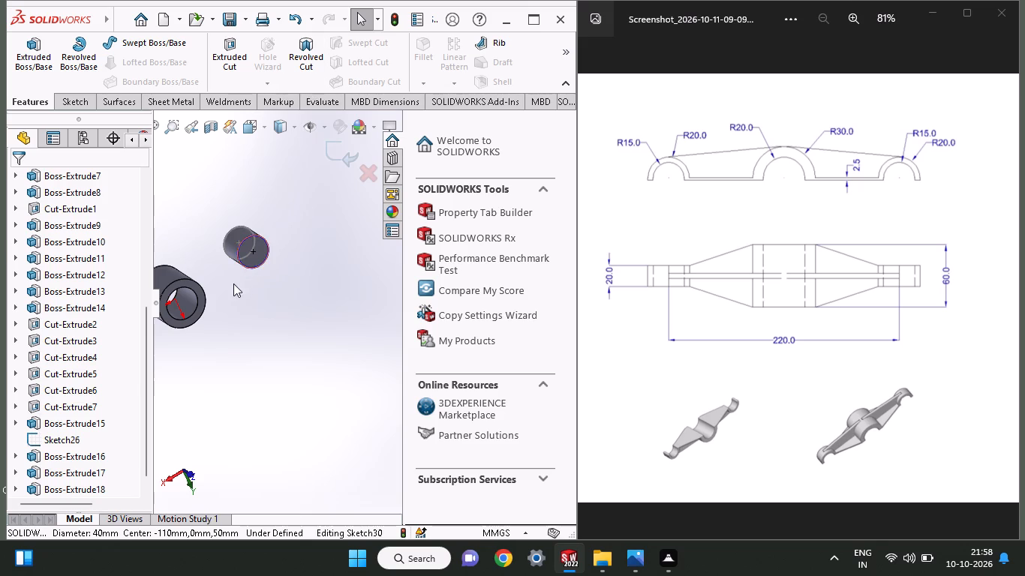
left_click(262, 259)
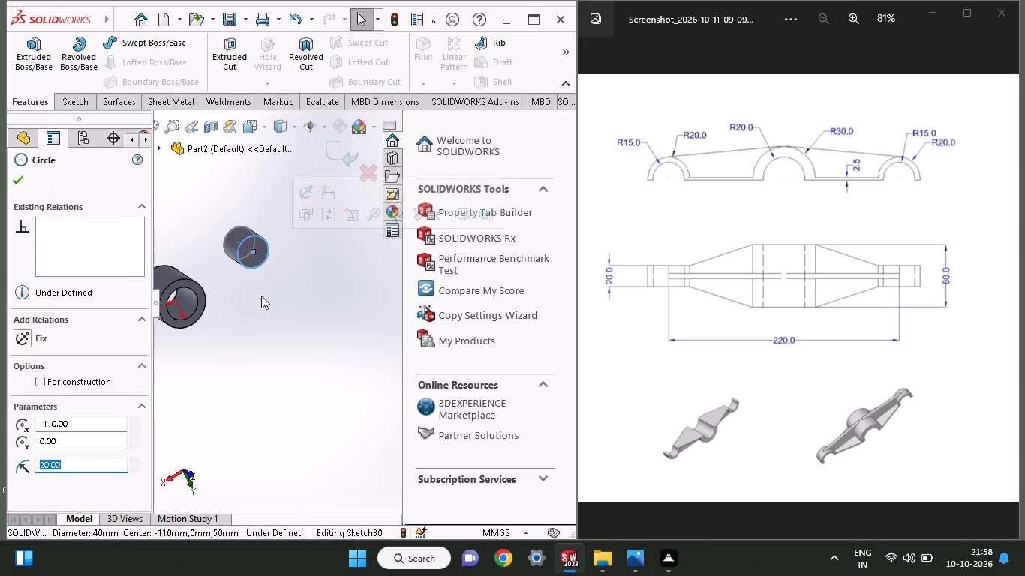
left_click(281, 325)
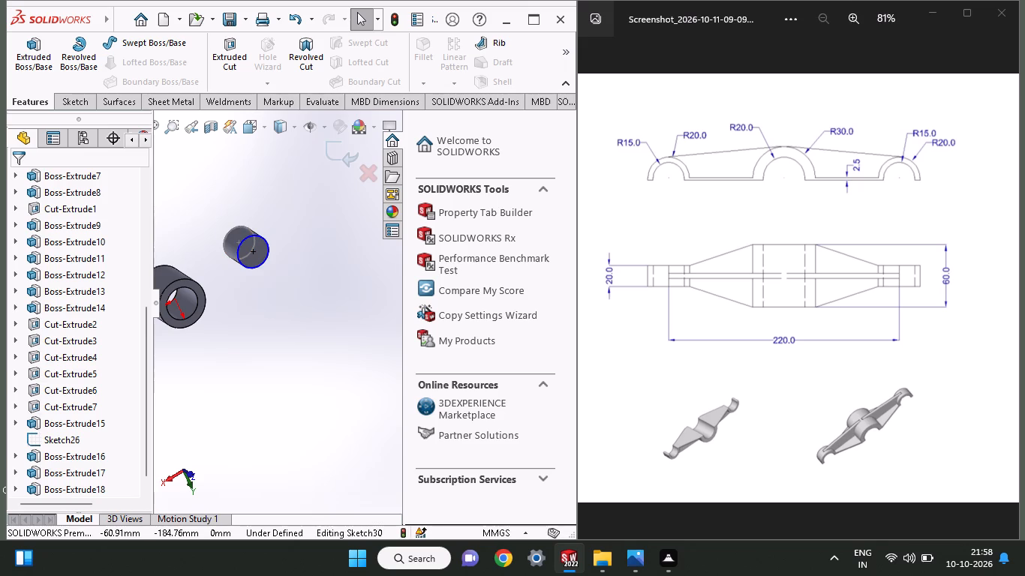
Sketch another 20 mm radius circle from the end boss's centre out to its edge.
left_click(63, 102)
left_click(101, 83)
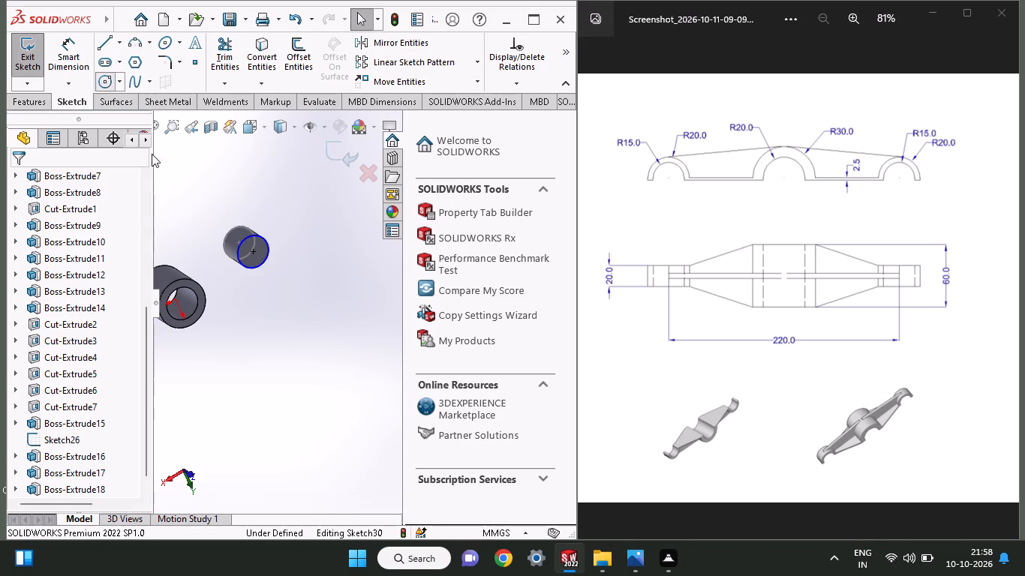
left_click(253, 253)
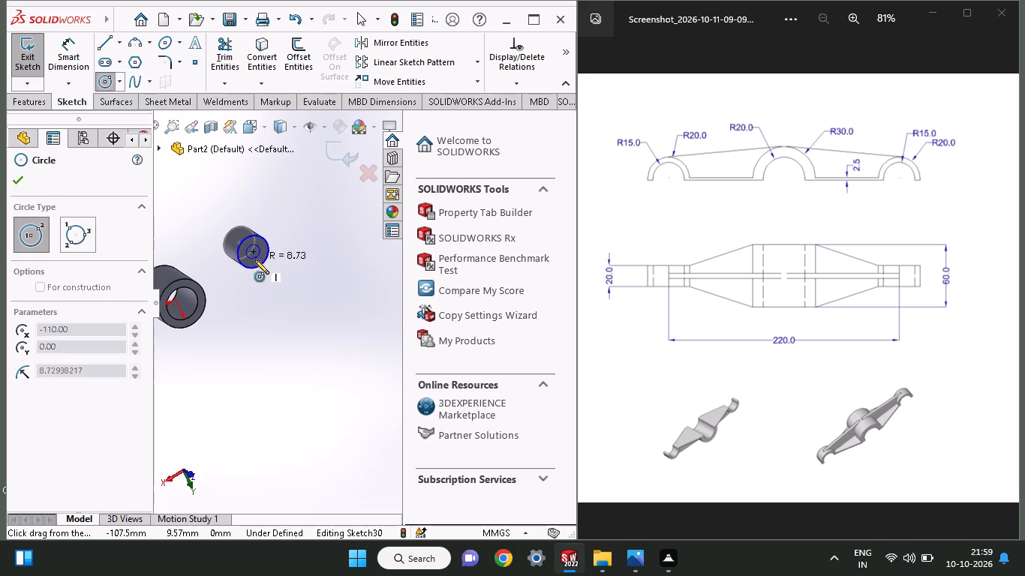
left_click(254, 266)
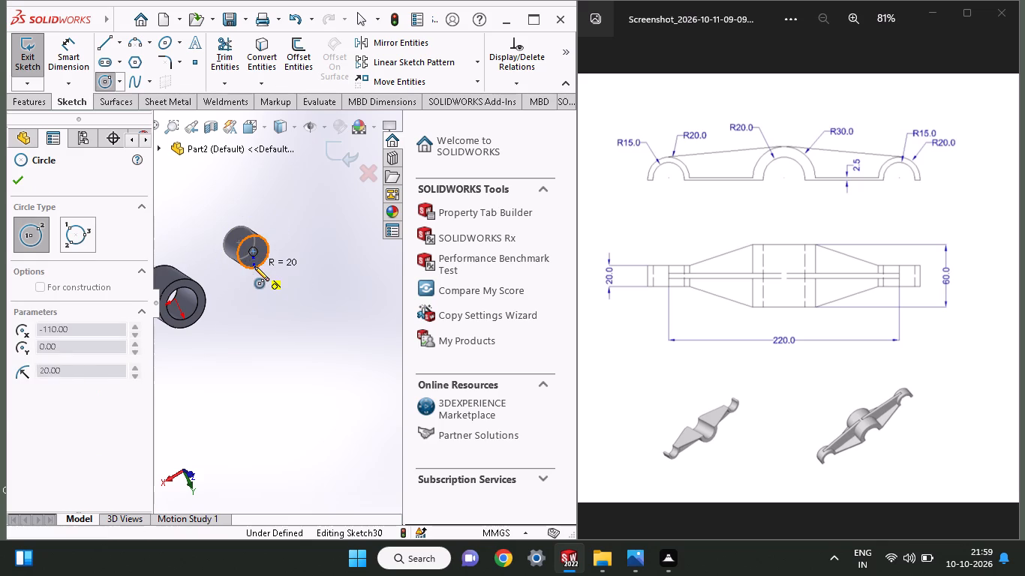
Extrude the circular region on the end boss as a 10 mm blind boss, merging the result.
left_click(43, 100)
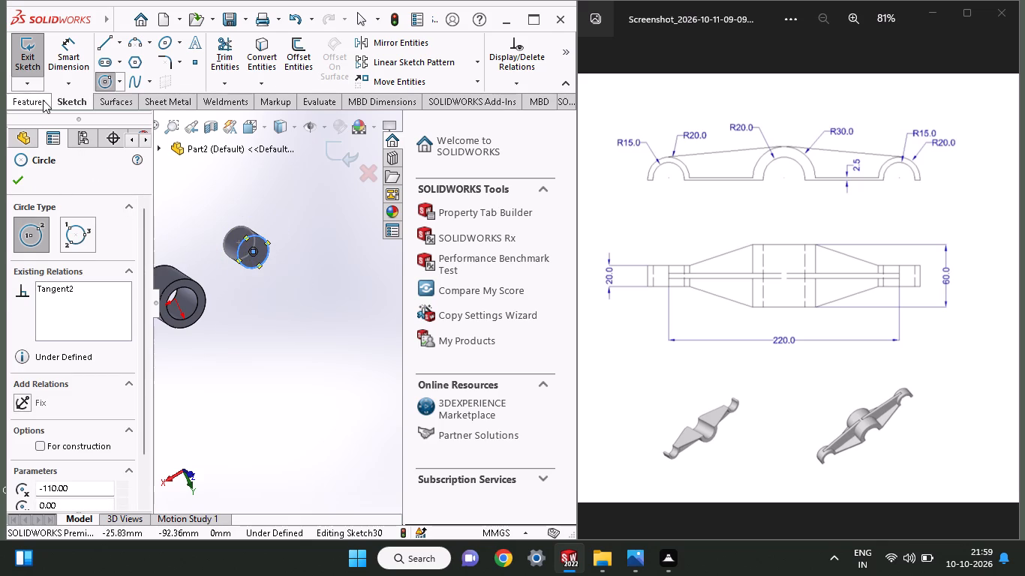
left_click(20, 28)
left_click(176, 177)
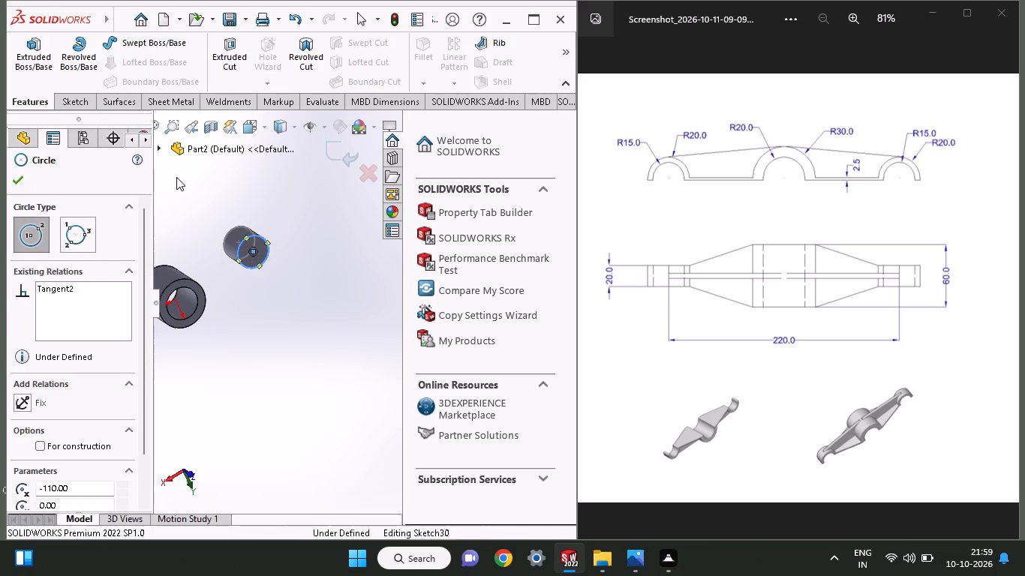
left_click(29, 102)
left_click(38, 67)
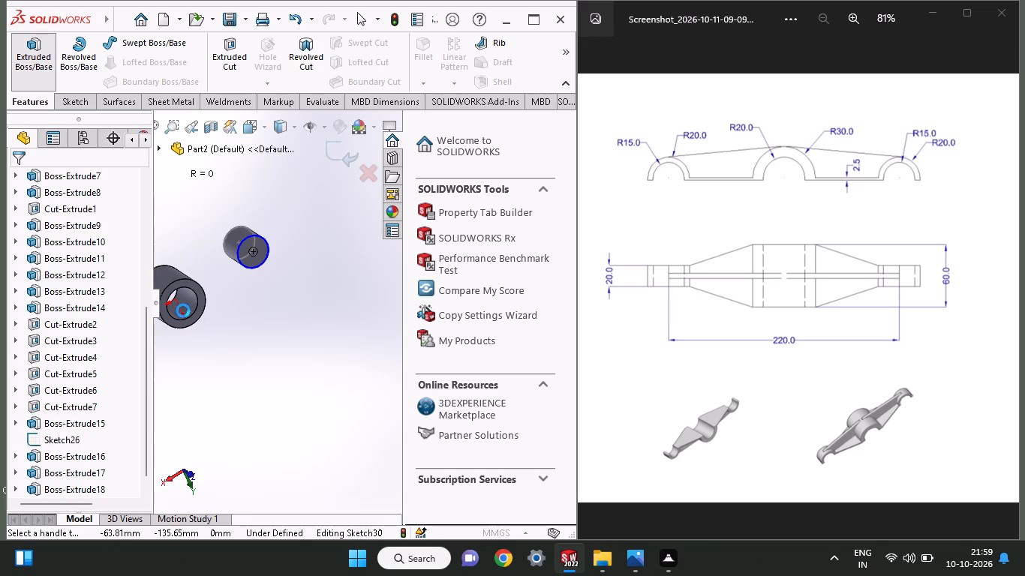
middle_click_drag(262, 296, 262, 323)
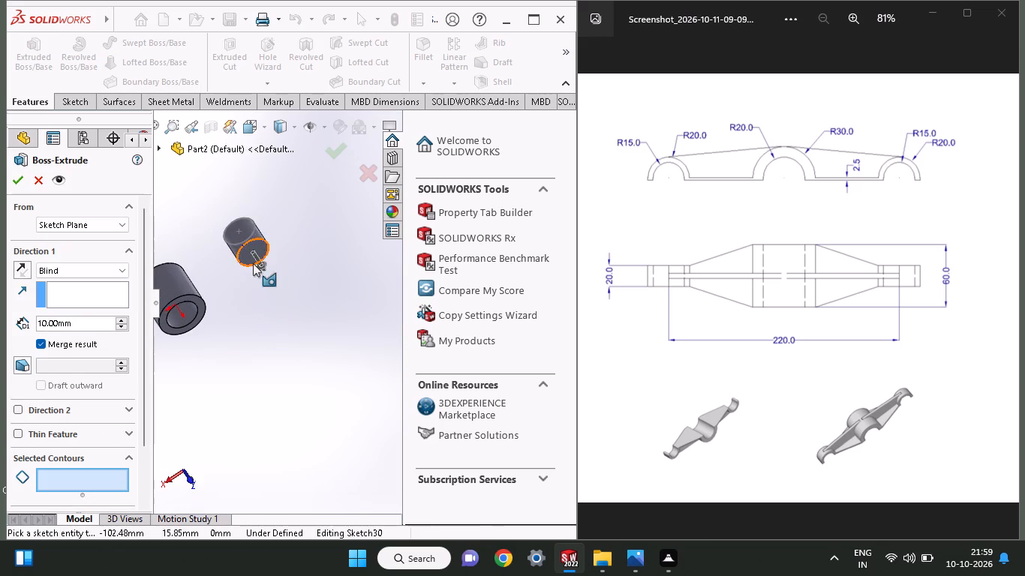
left_click(252, 256)
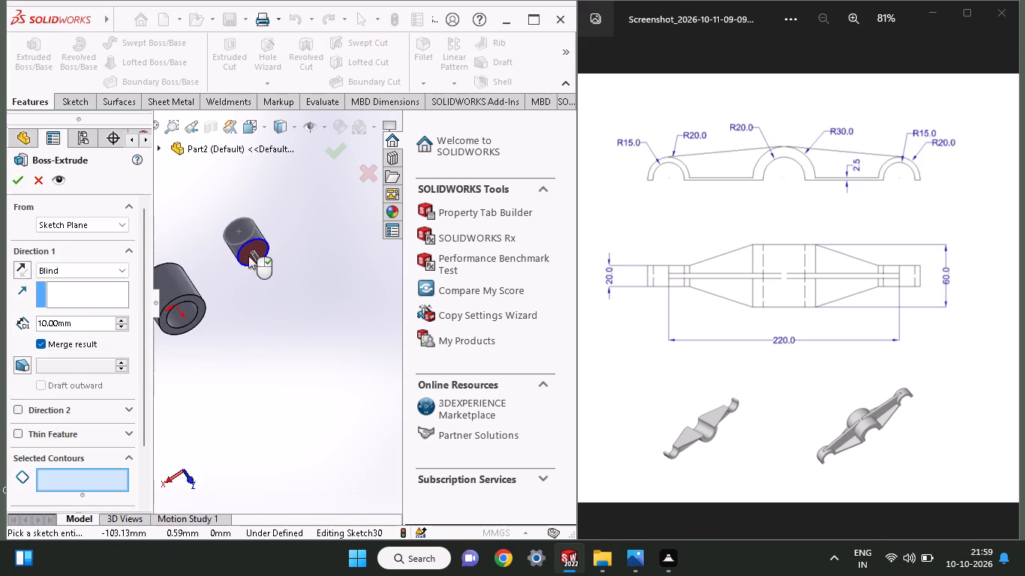
left_click(248, 256)
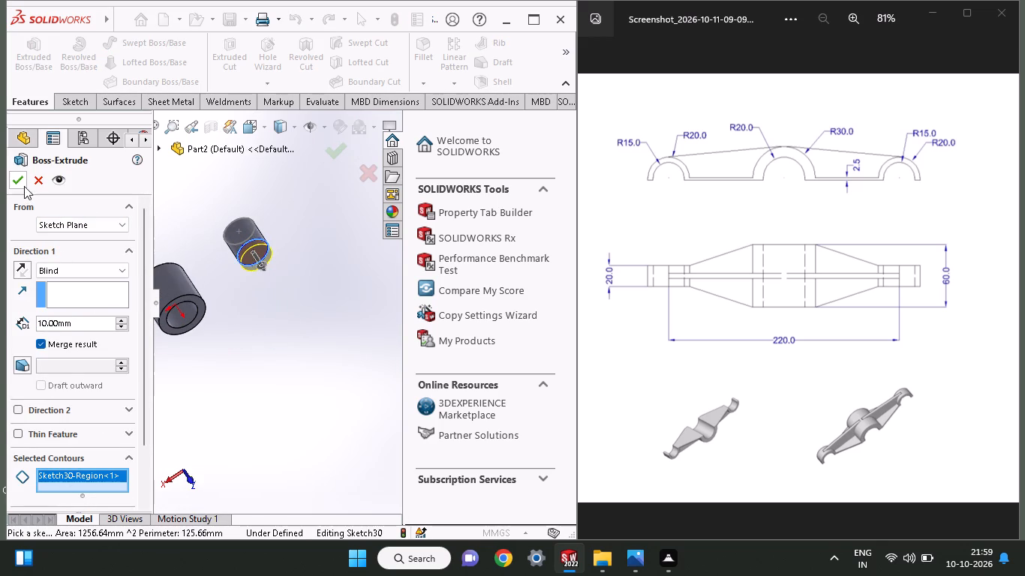
left_click(16, 182)
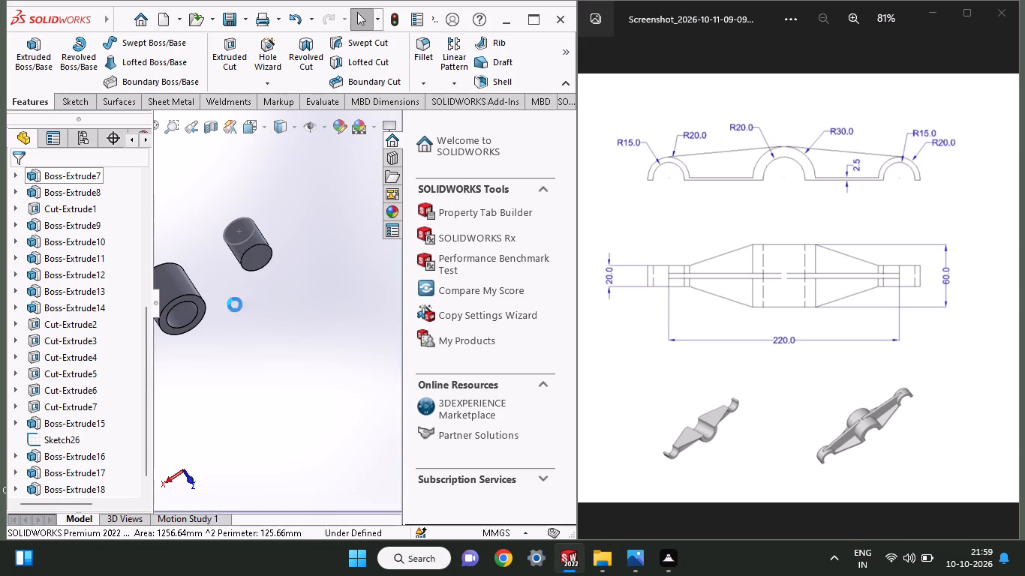
Start a new sketch on the flat outer face of the extended end boss.
middle_click_drag(257, 289, 260, 326)
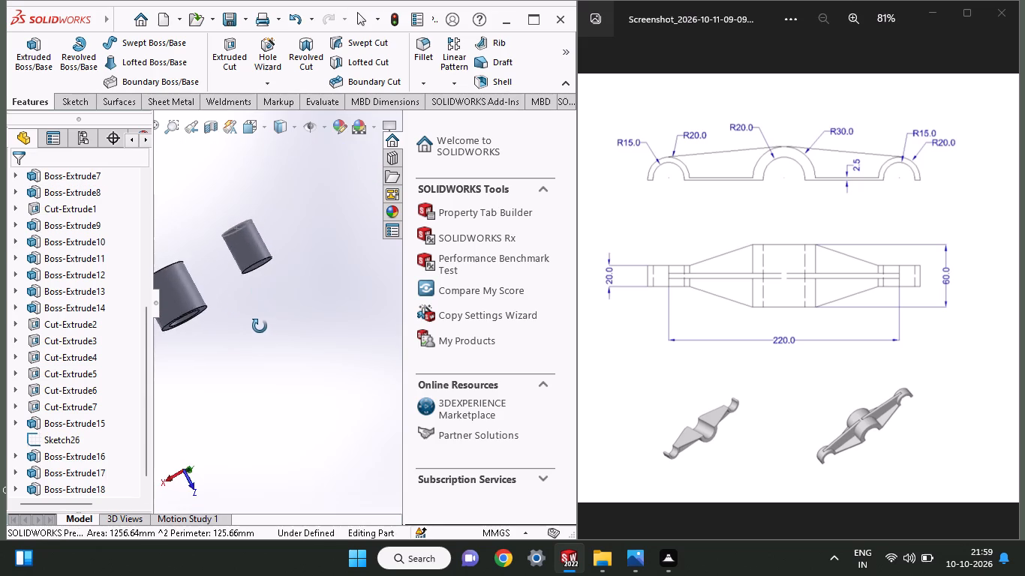
middle_click_drag(260, 326, 244, 293)
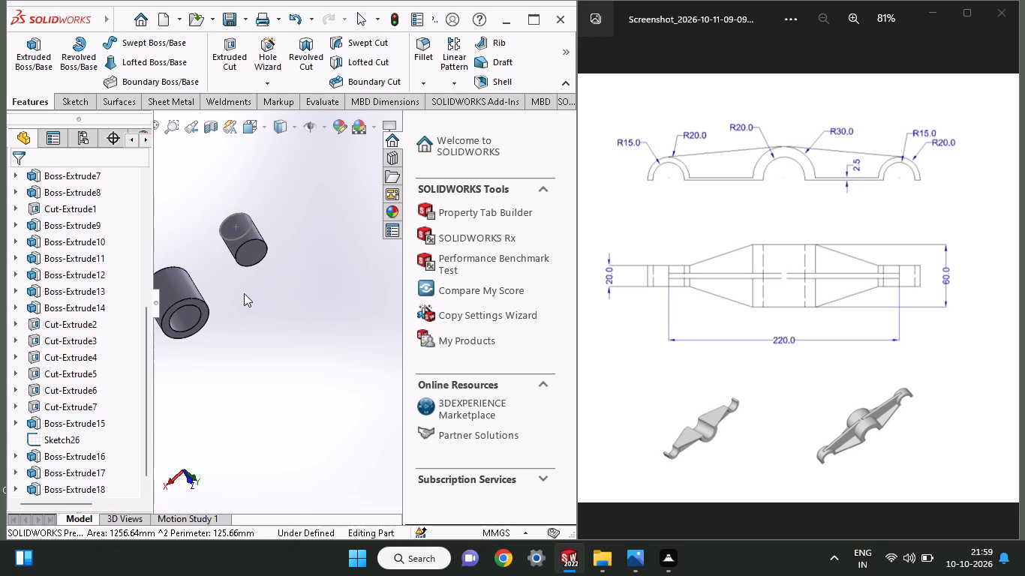
scroll(244, 293, "down", 1)
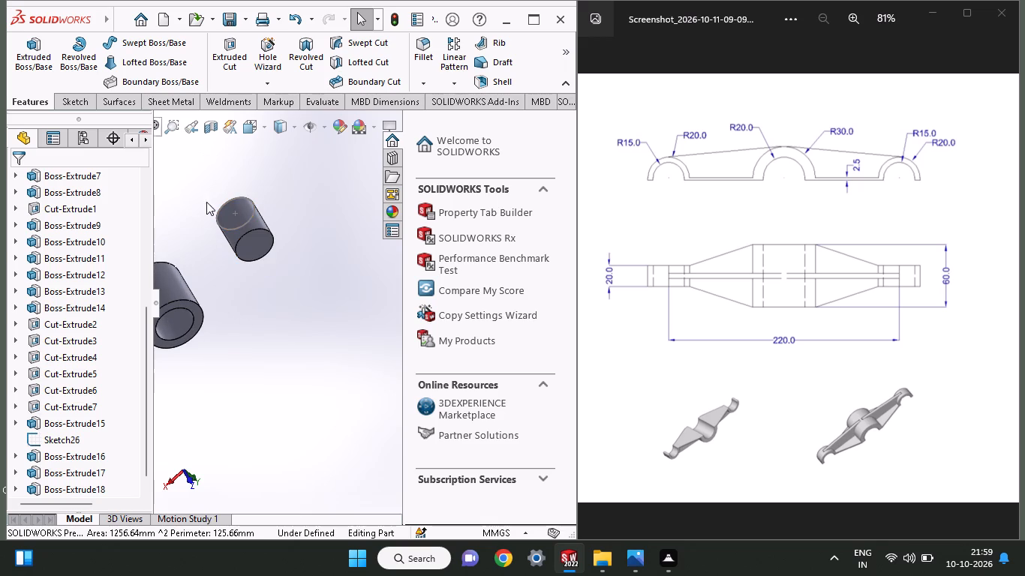
left_click(243, 244)
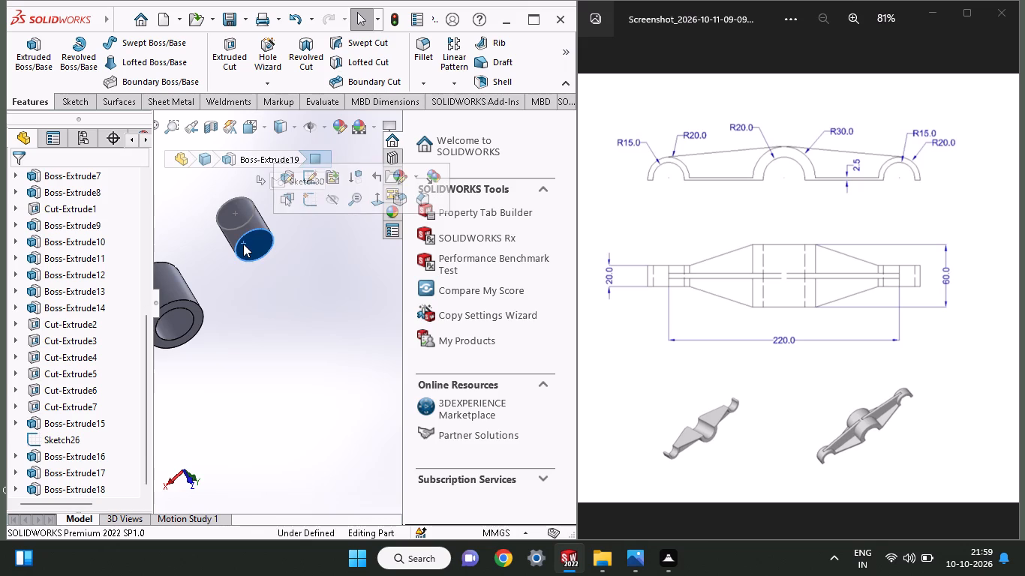
left_click(273, 293)
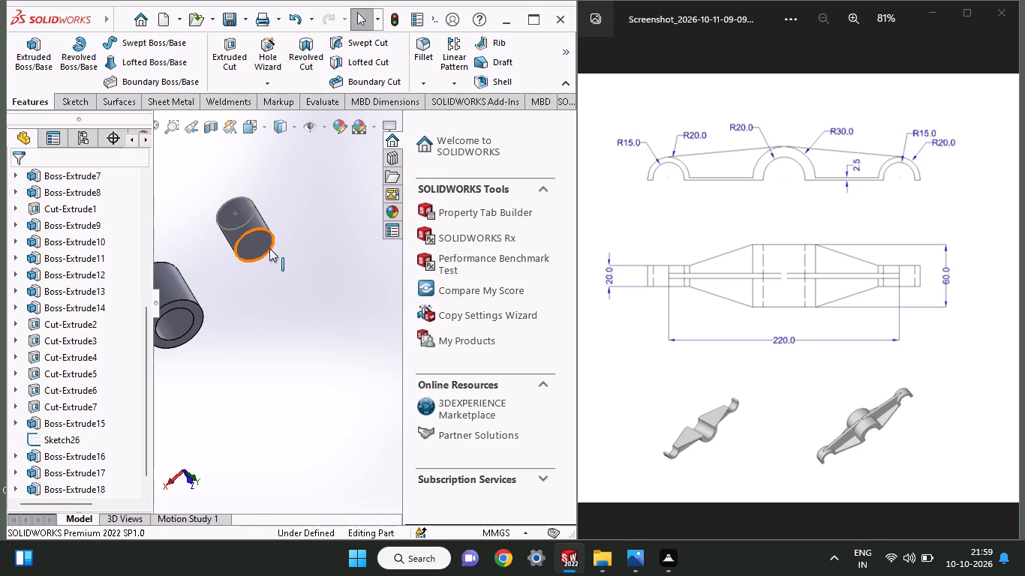
left_click(266, 247)
left_click(325, 208)
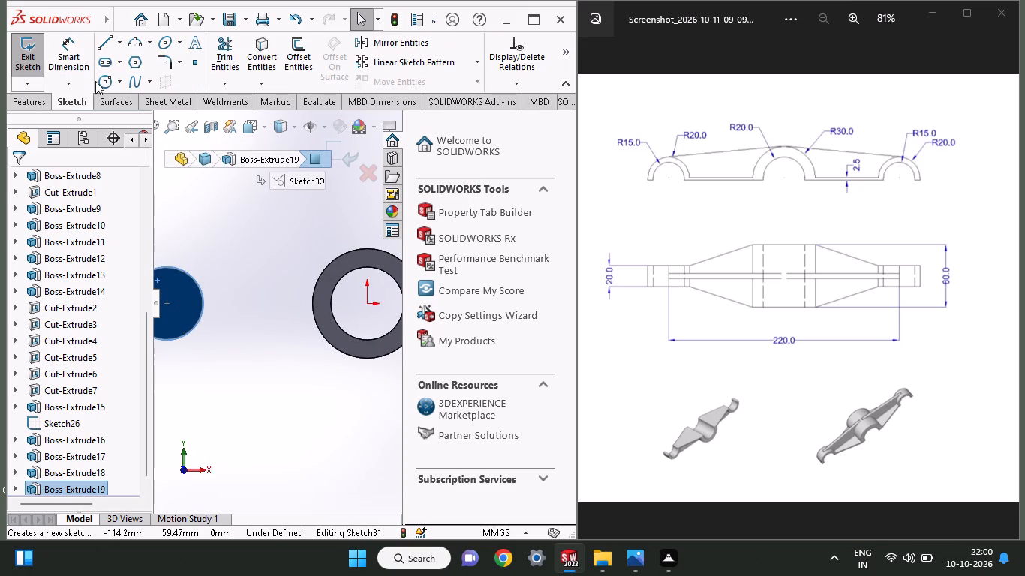
Sketch a circle on the end boss's face, from its centre 110 mm from the origin out to the boss's edge.
left_click(95, 81)
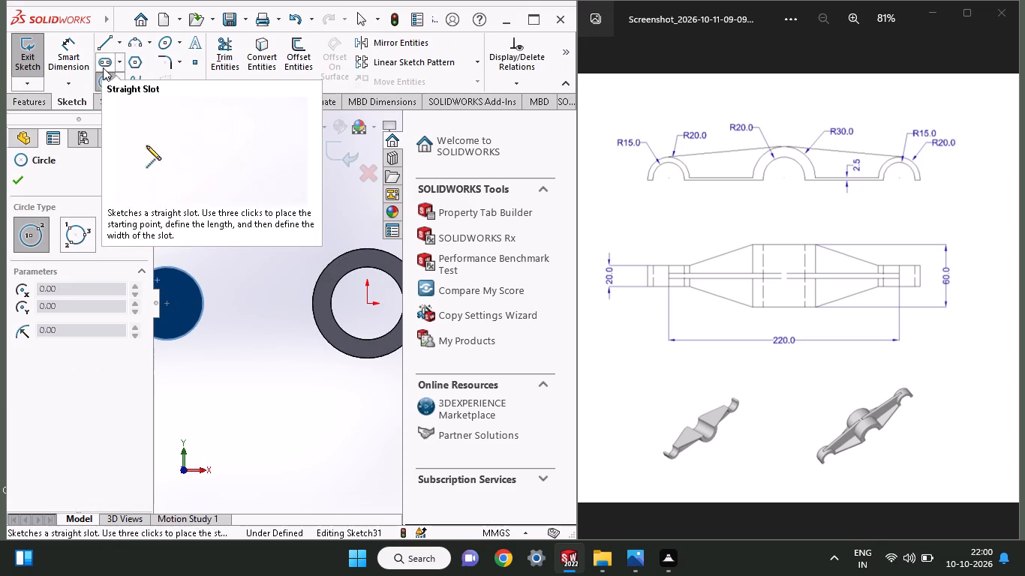
left_click(101, 80)
left_click(165, 304)
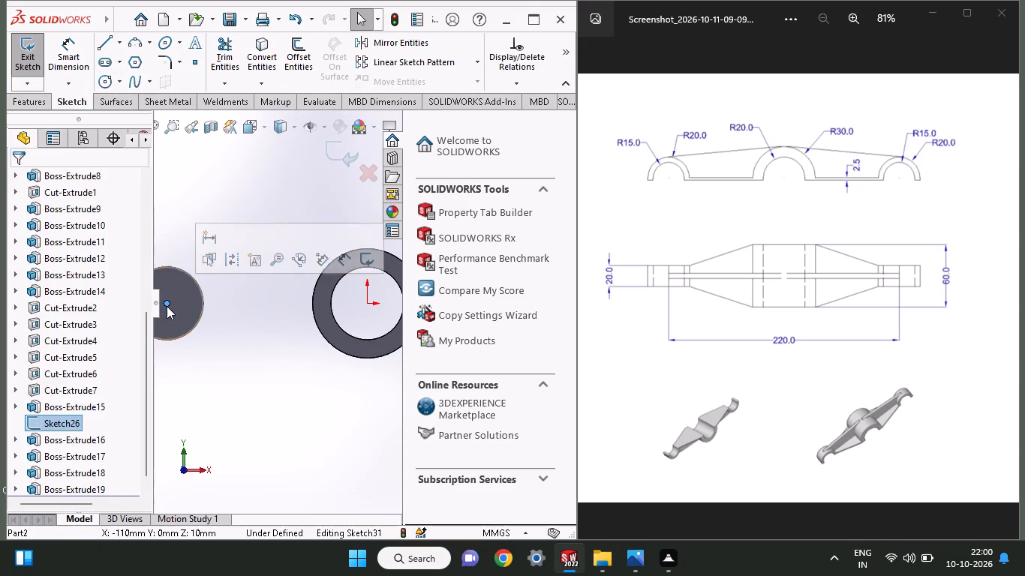
left_click(107, 87)
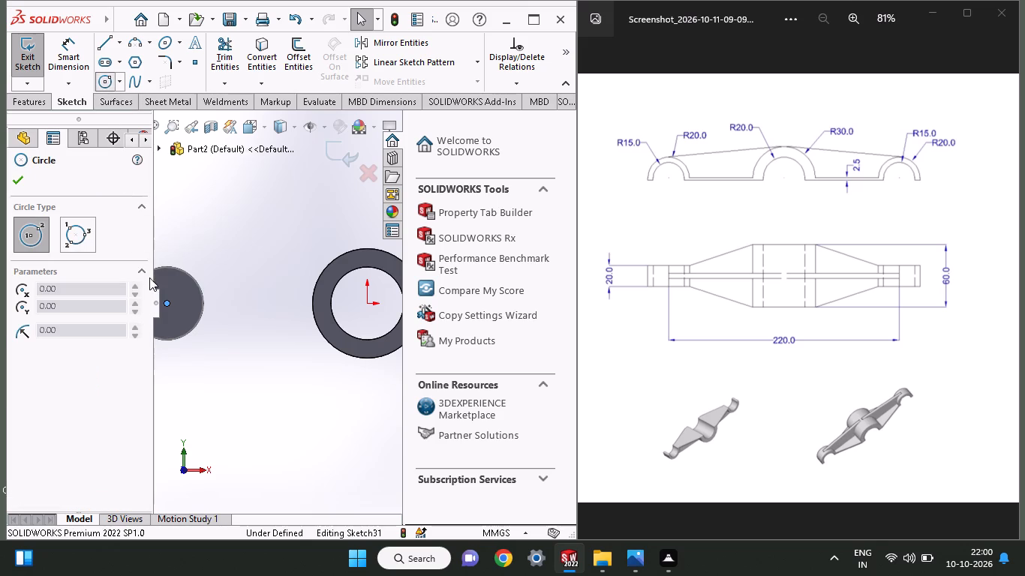
left_click(167, 305)
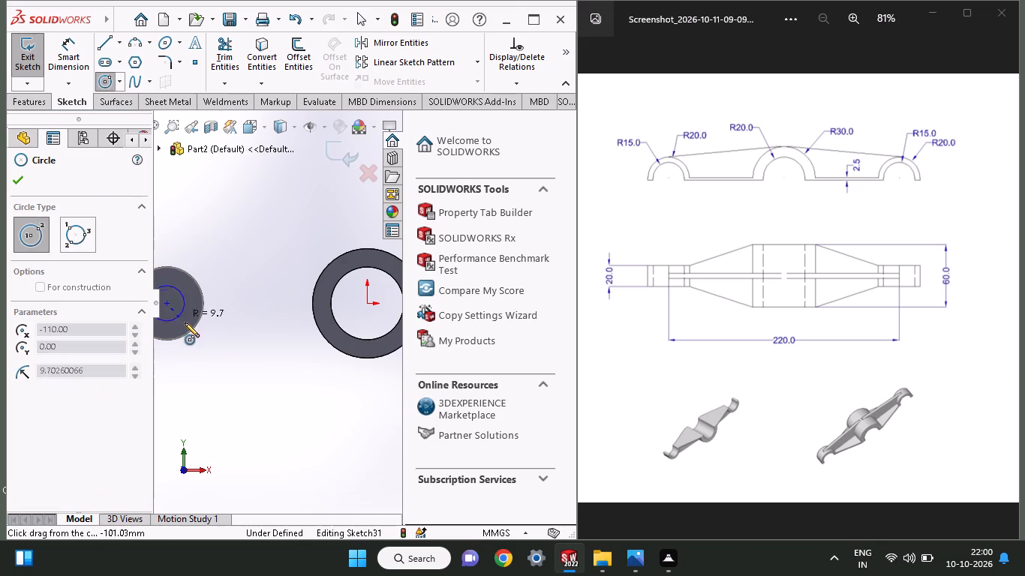
left_click(192, 328)
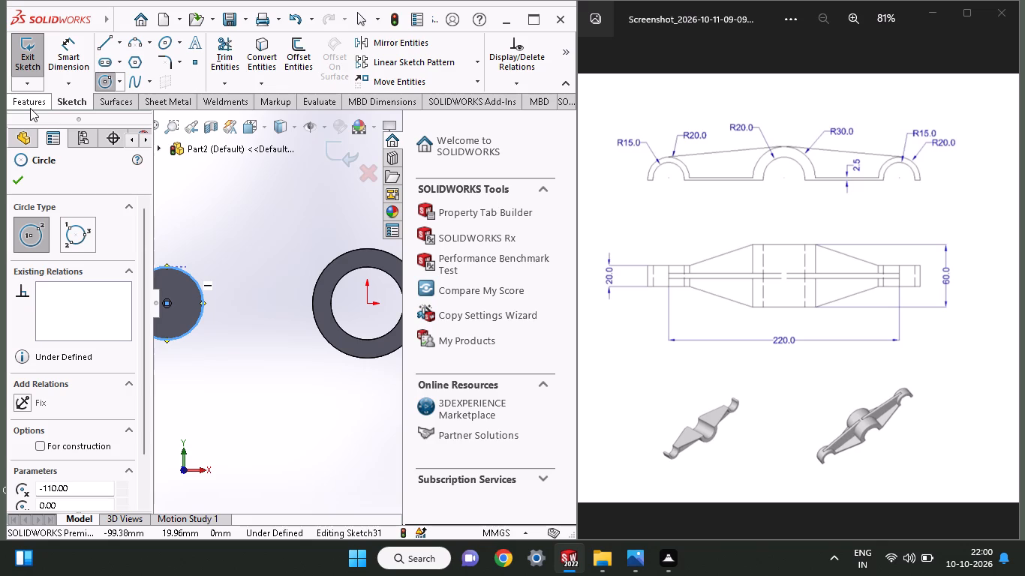
Extrude the end boss circle outward as a 10 mm blind boss, merging the result.
left_click(30, 108)
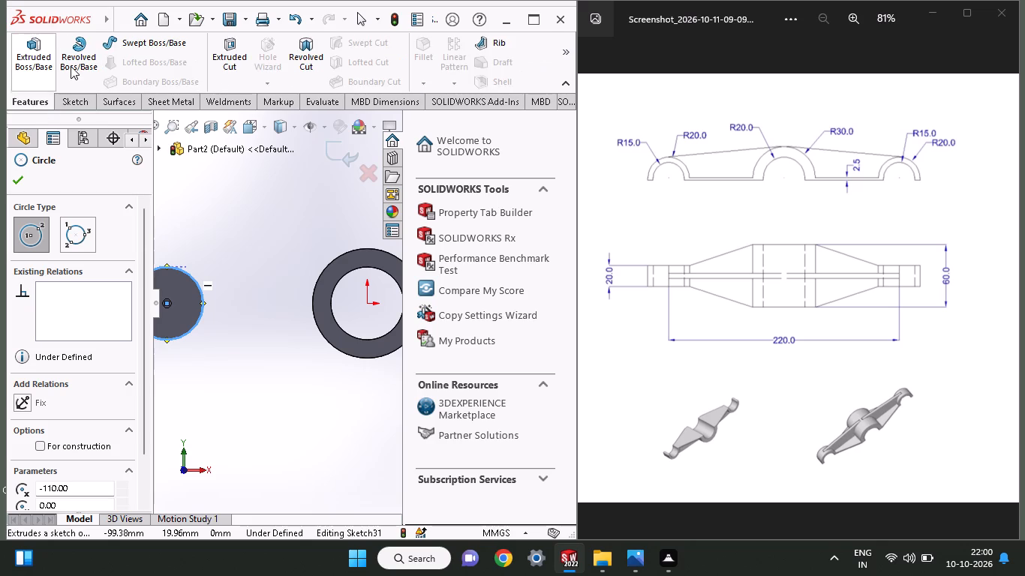
left_click(38, 67)
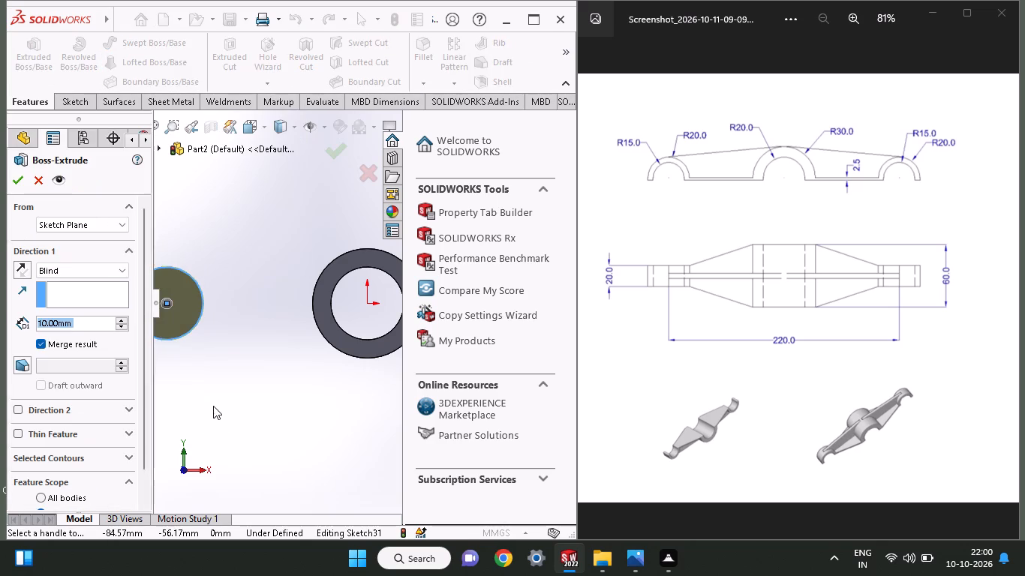
middle_click_drag(213, 406, 250, 309)
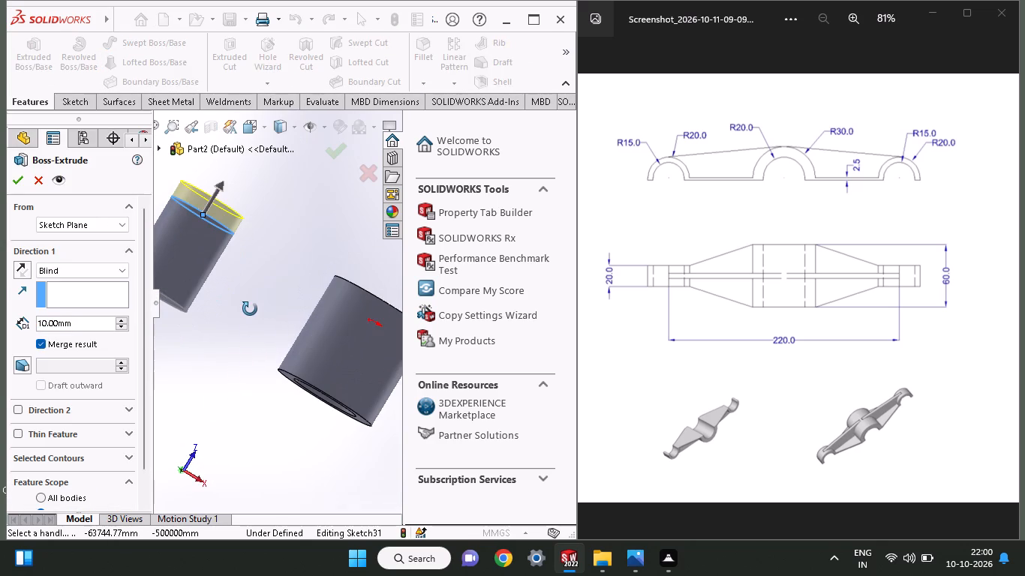
middle_click_drag(250, 309, 245, 322)
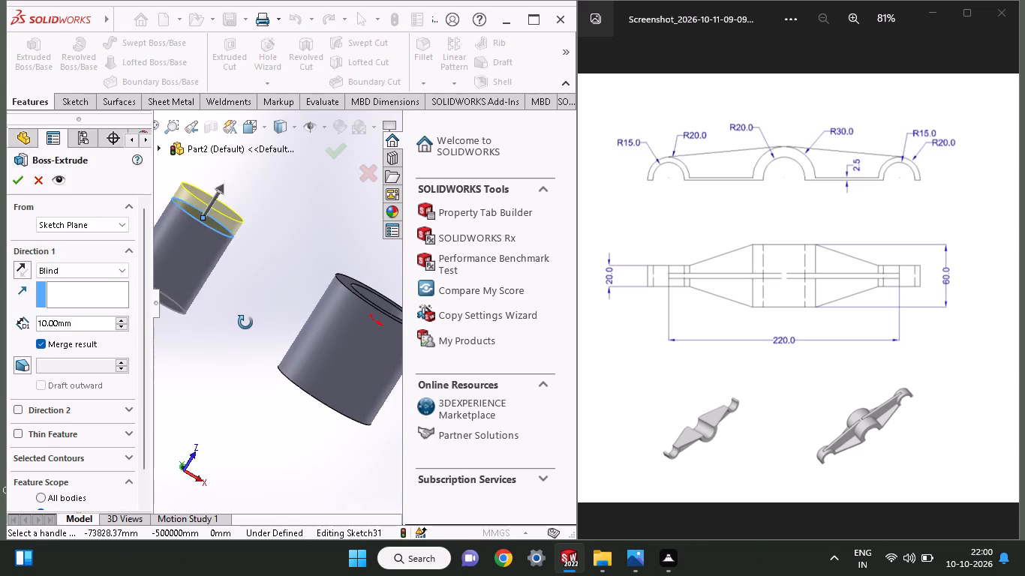
middle_click_drag(245, 322, 245, 310)
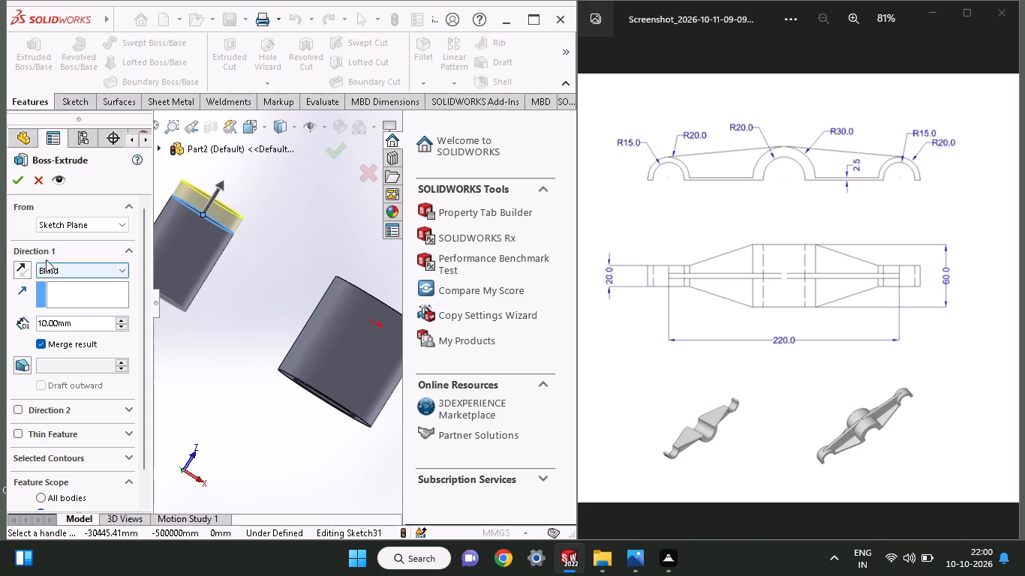
left_click(18, 185)
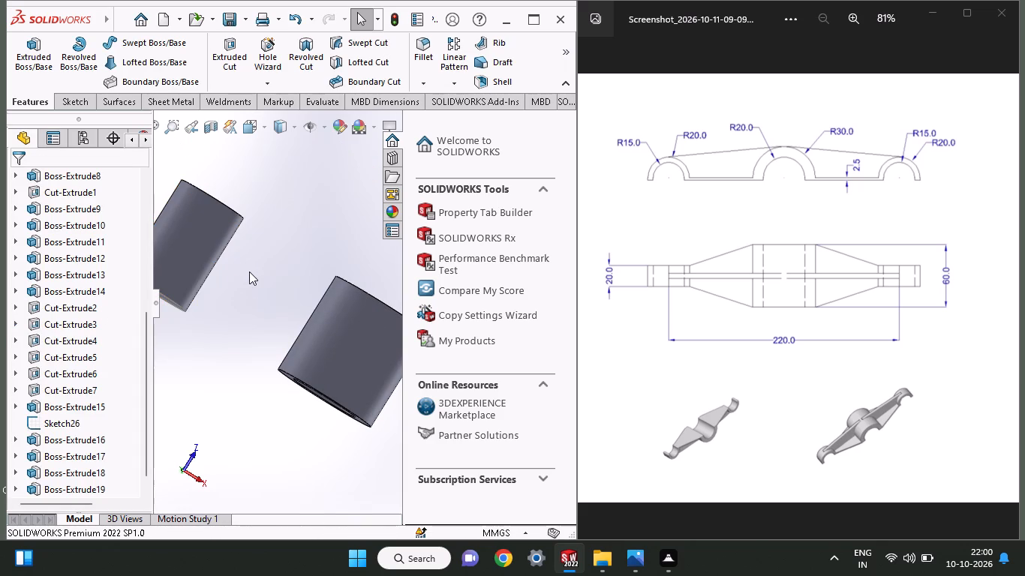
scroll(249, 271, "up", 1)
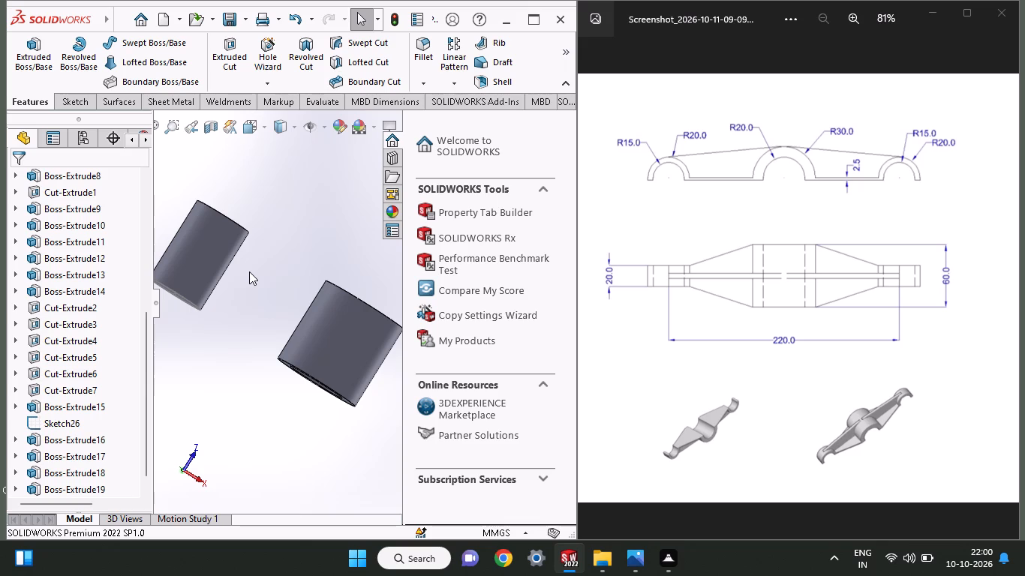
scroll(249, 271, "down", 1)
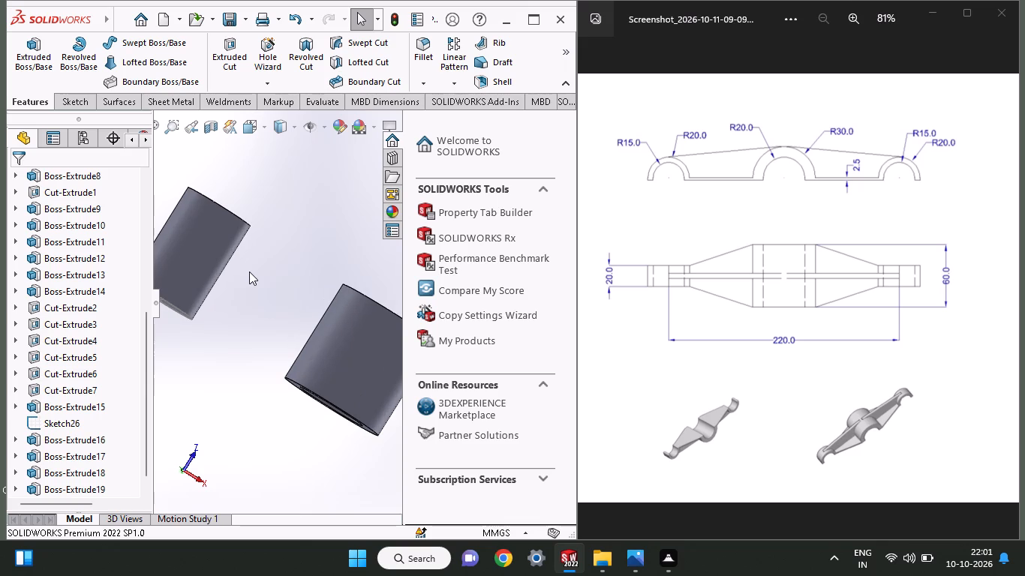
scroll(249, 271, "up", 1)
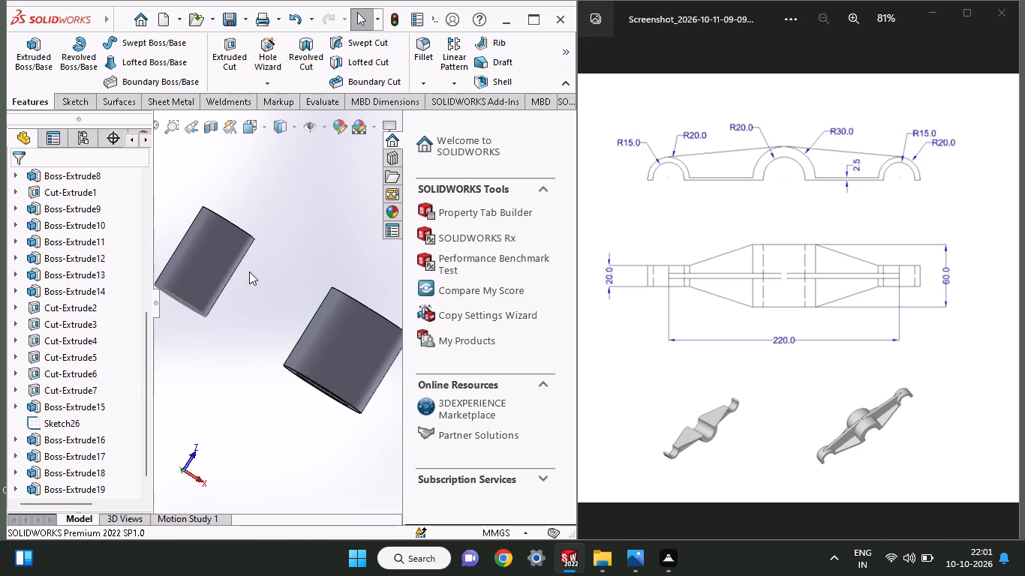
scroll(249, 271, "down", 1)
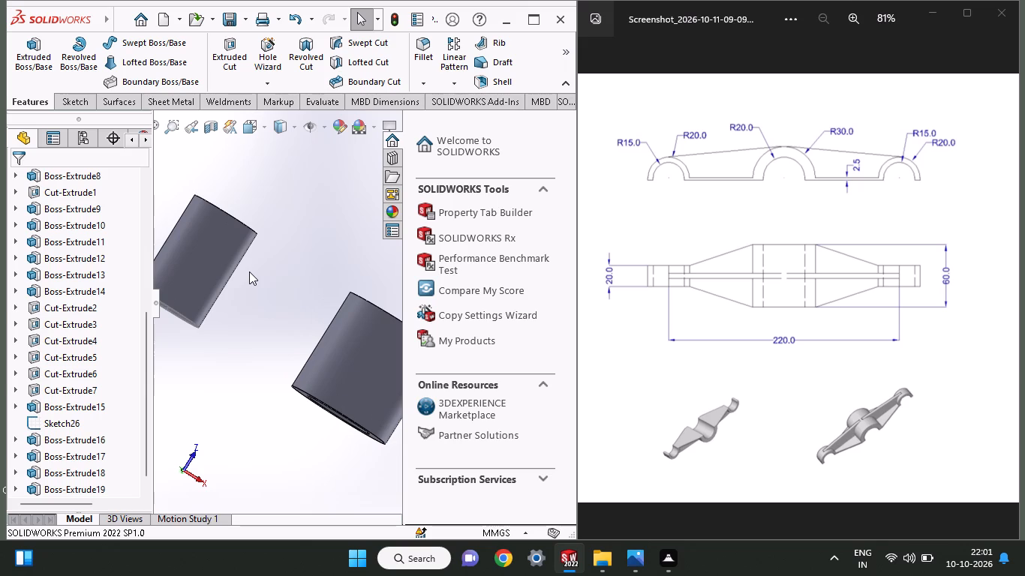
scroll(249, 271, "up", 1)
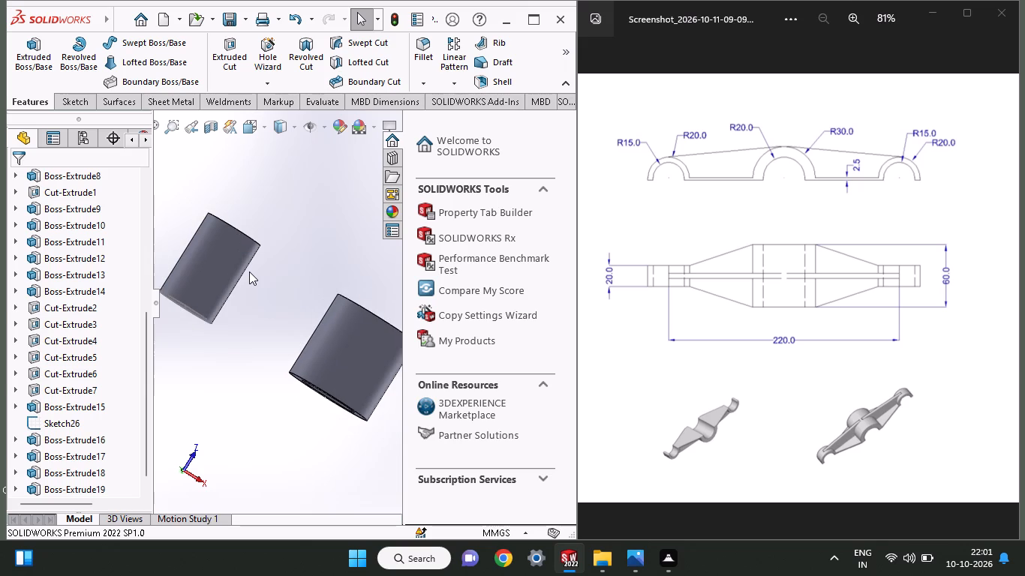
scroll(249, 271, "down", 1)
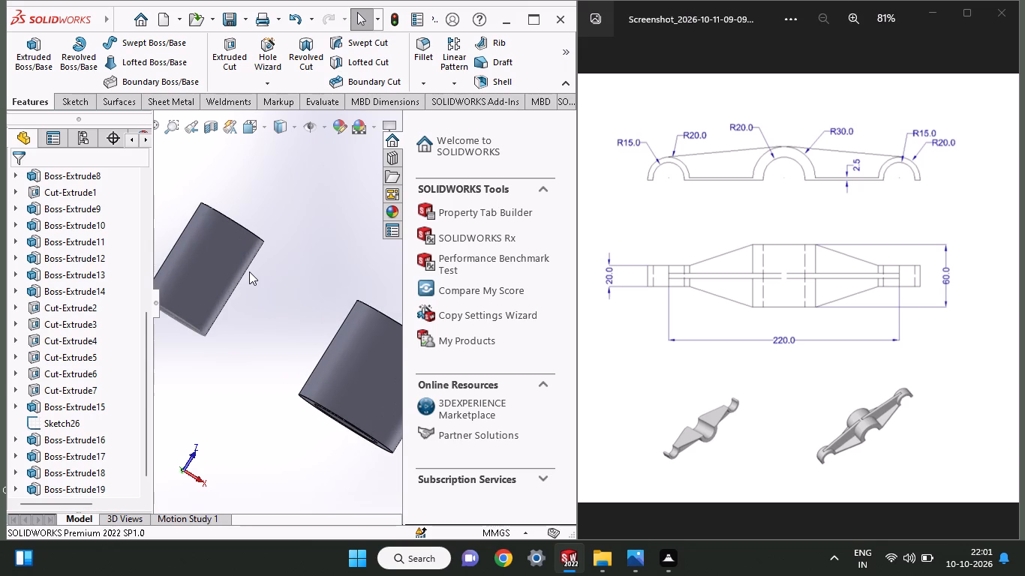
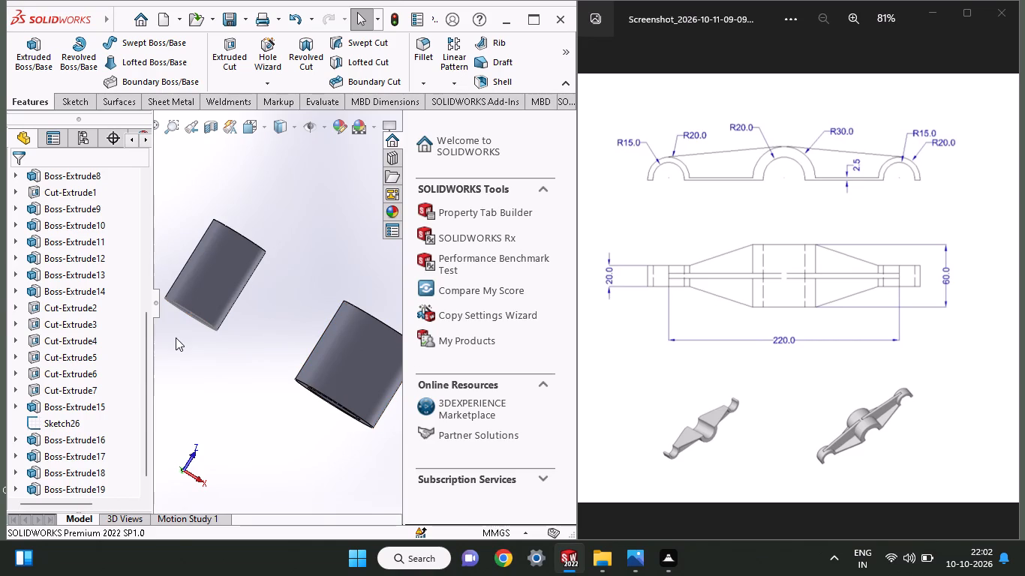
Start a new sketch on the flat ring-shaped end face of the bored central boss.
scroll(176, 337, "down", 1)
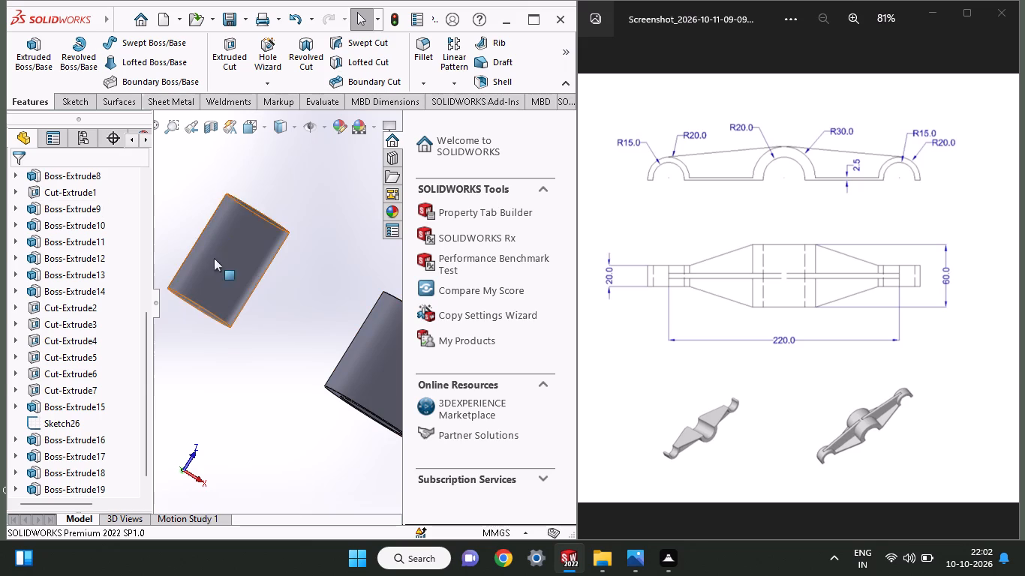
middle_click_drag(230, 334, 285, 248)
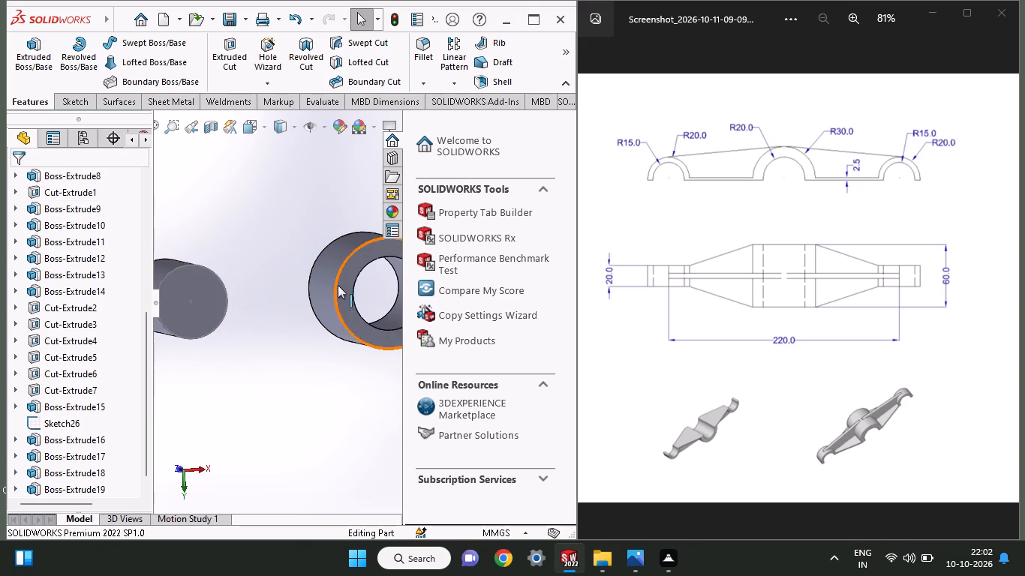
left_click(340, 286)
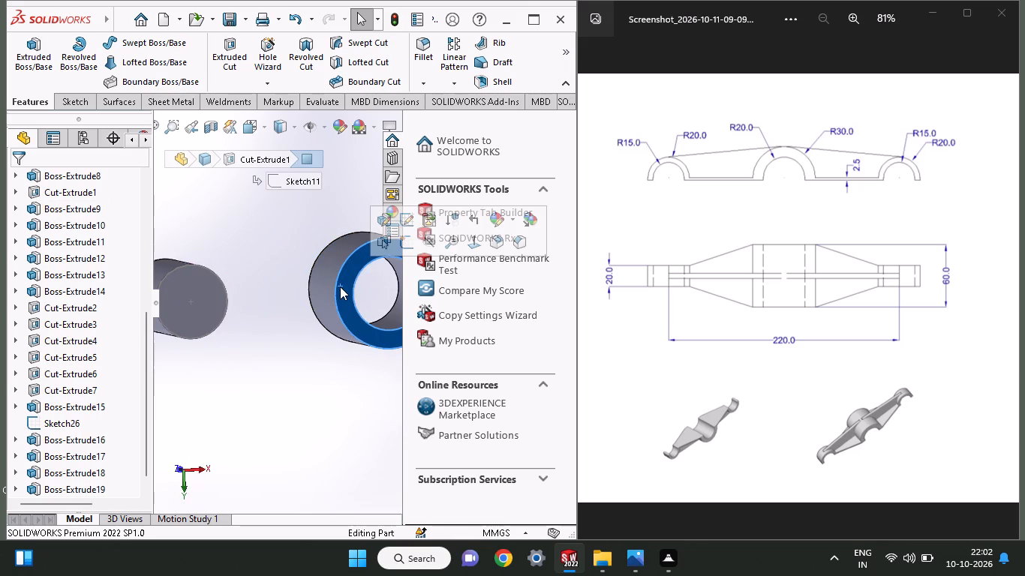
left_click(416, 245)
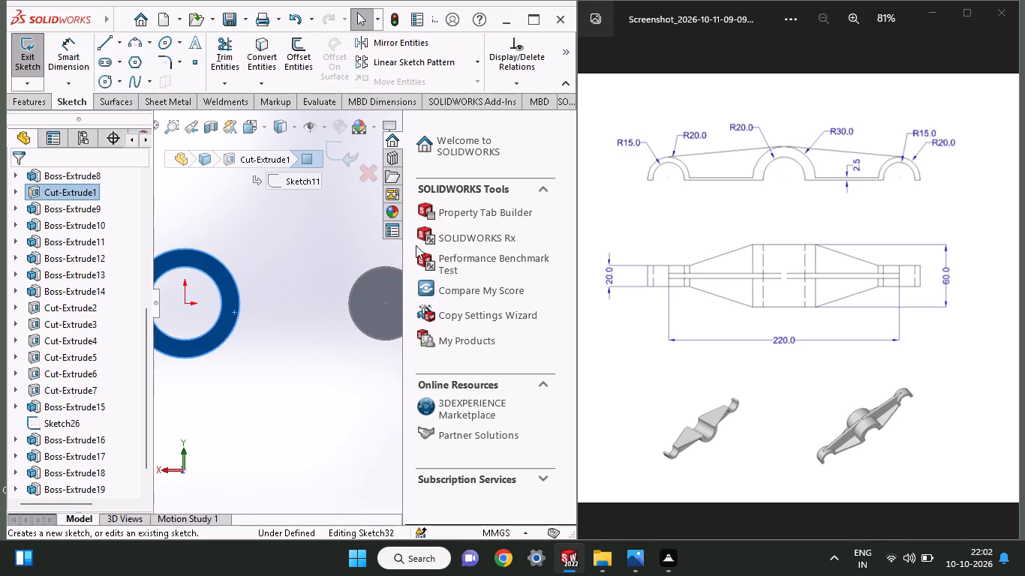
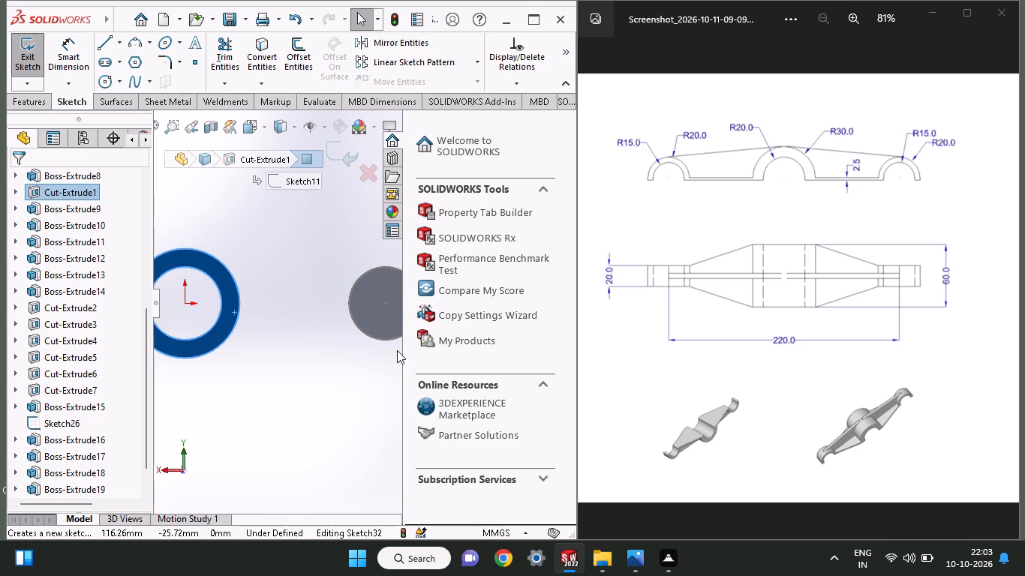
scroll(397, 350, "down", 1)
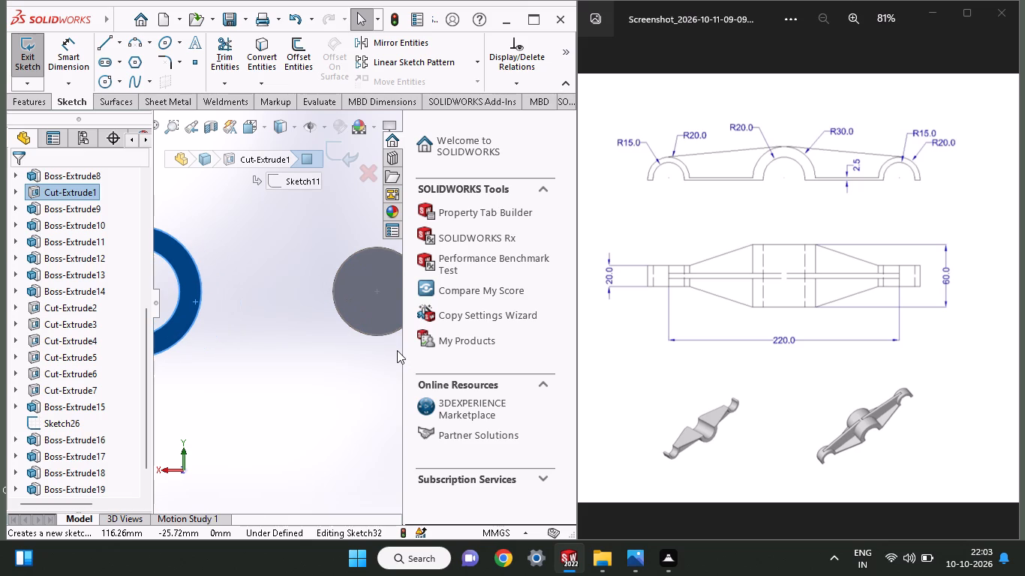
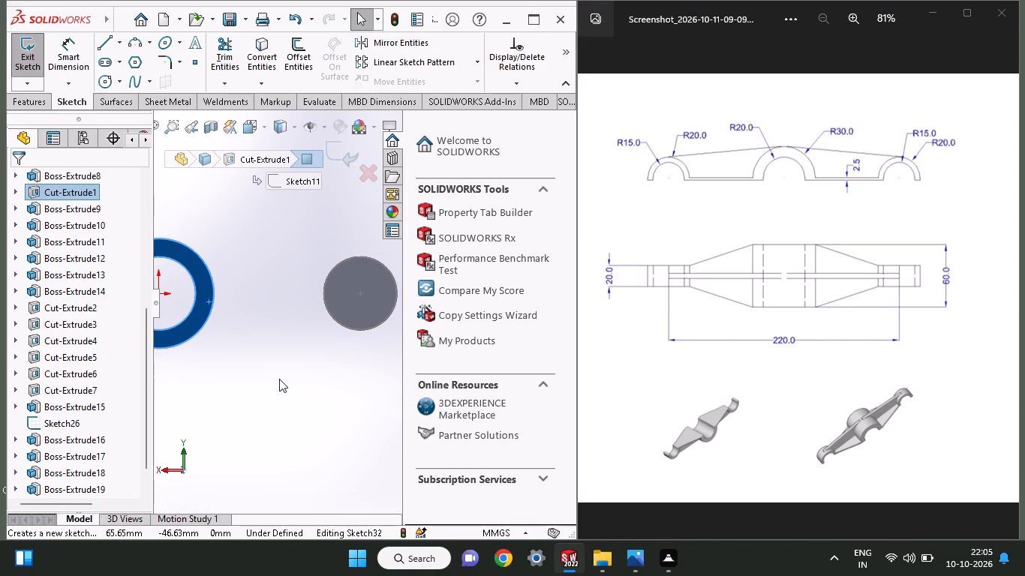
Sketch a horizontal line about 81 mm long from the central boss's centre, extending away from the existing end boss.
scroll(279, 379, "up", 7, "ctrl")
scroll(279, 379, "down", 1, "ctrl")
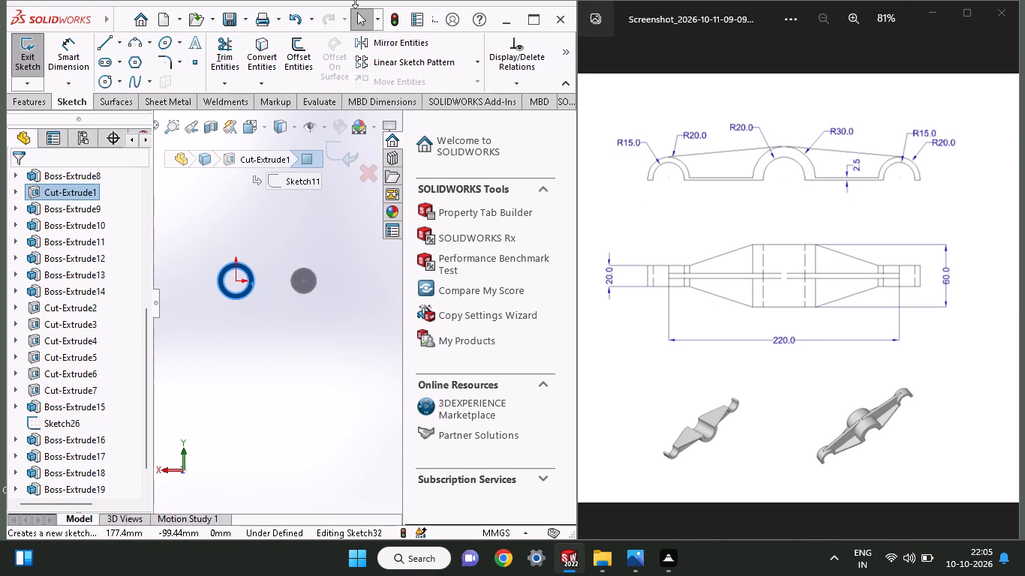
left_click(110, 34)
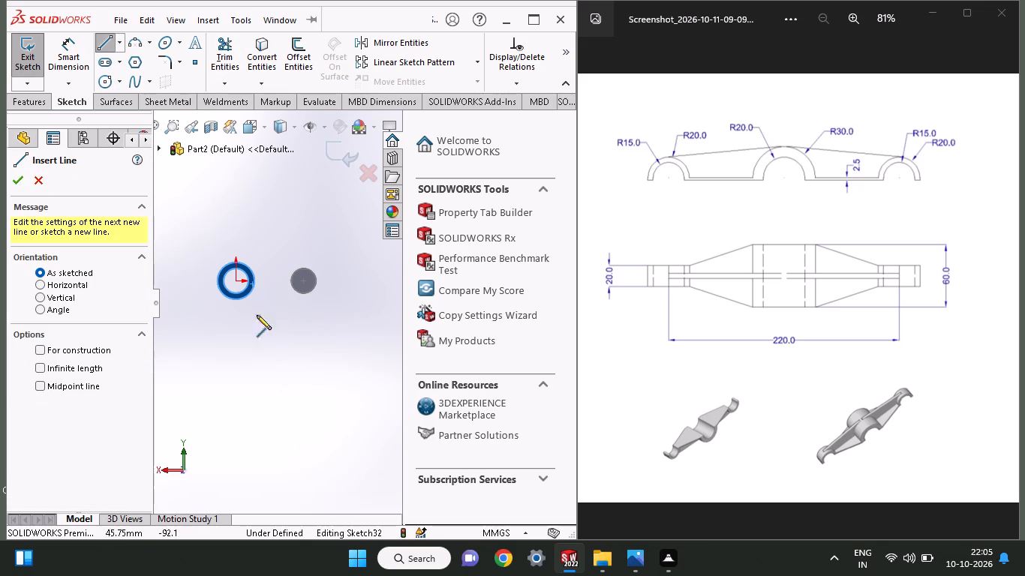
left_click(238, 280)
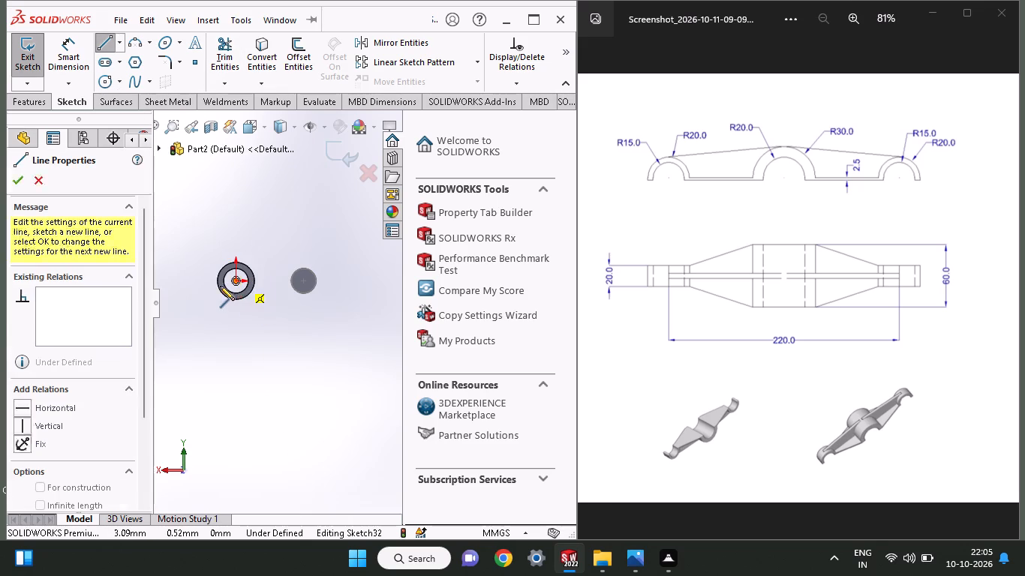
left_click(186, 280)
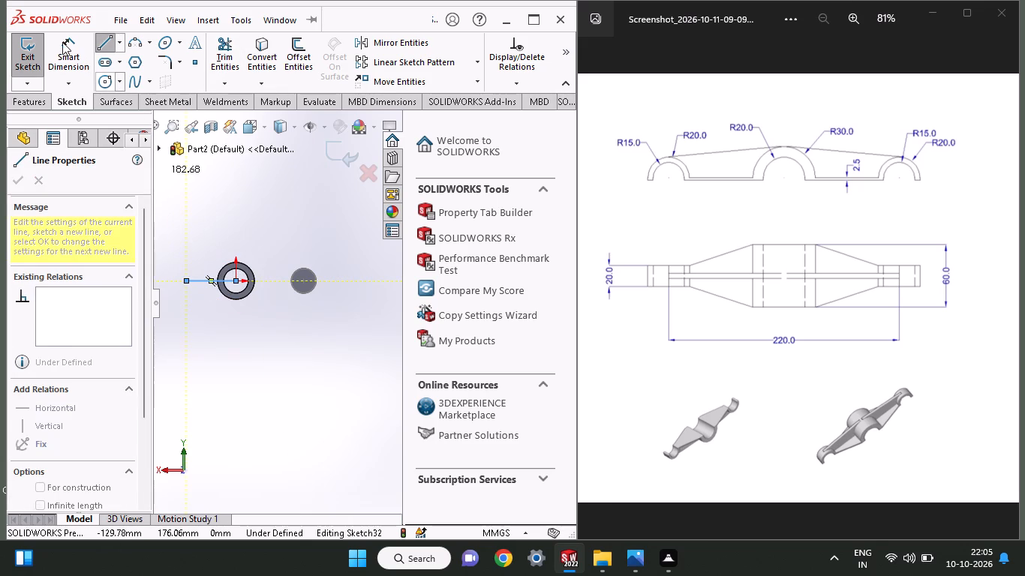
Dimension the horizontal line's length to 110 mm.
left_click(62, 42)
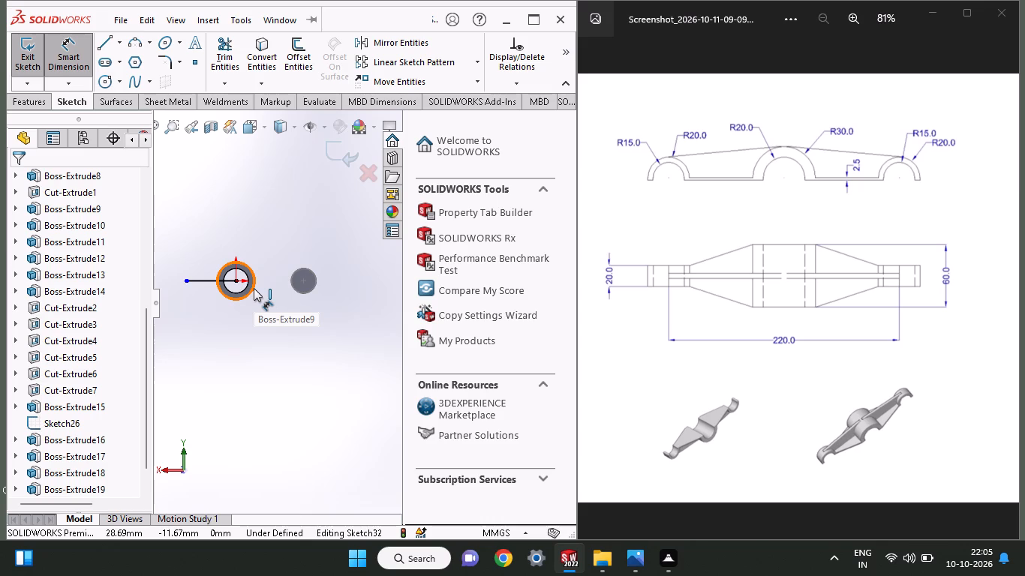
left_click(208, 285)
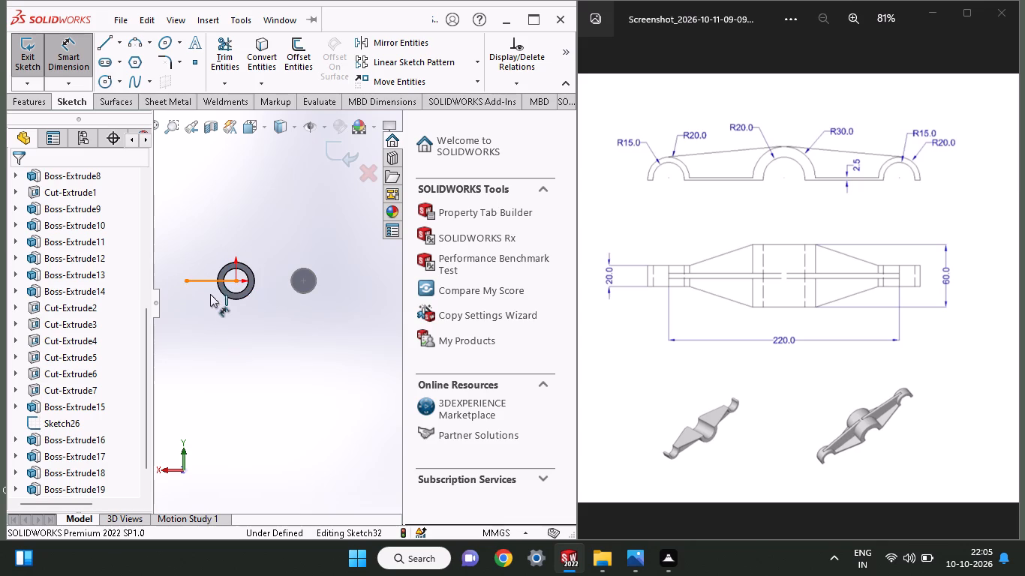
left_click(223, 322)
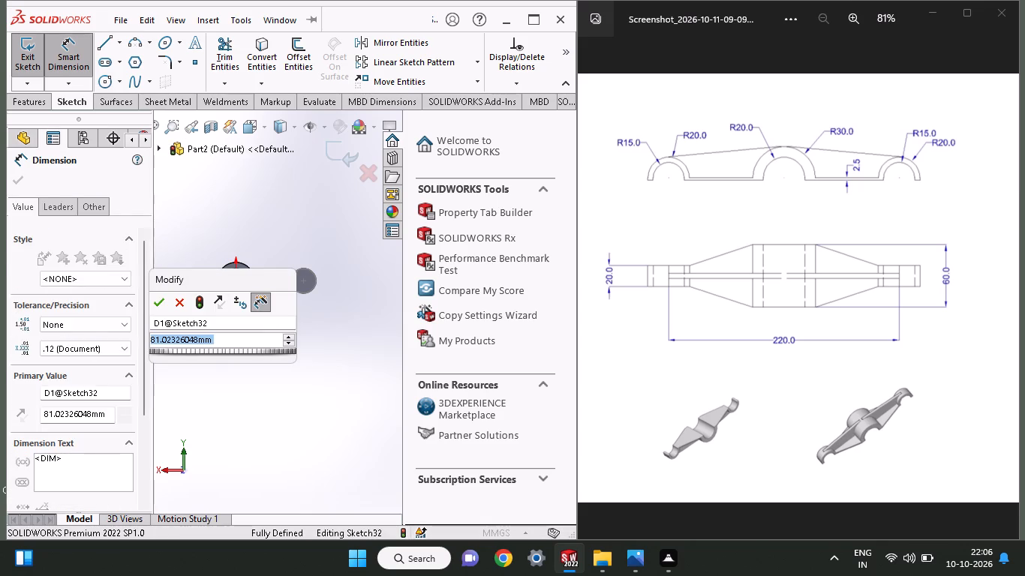
type("110")
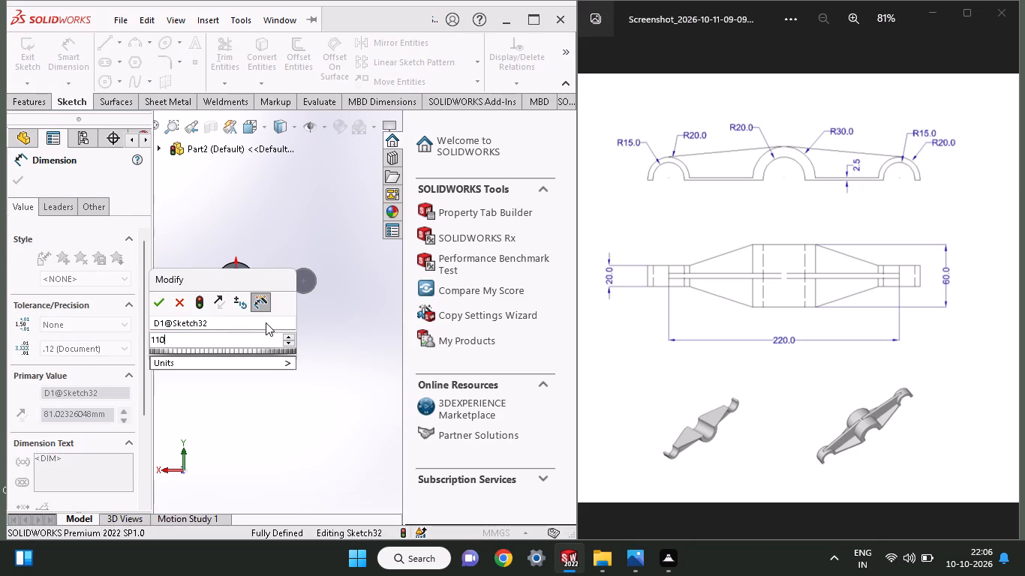
key("Return")
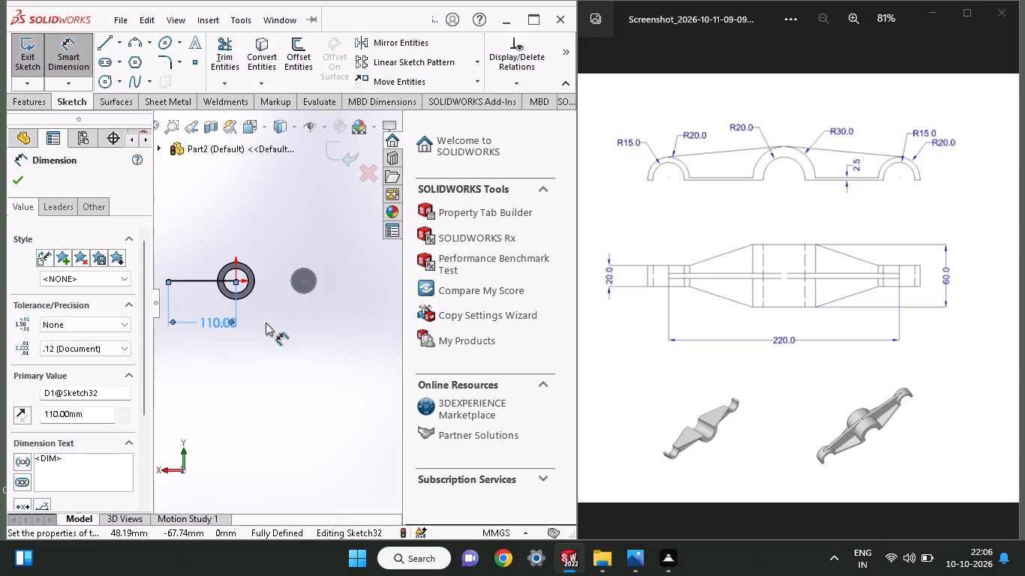
Sketch a circle of about 36 mm radius centred on the outer endpoint of the 110 mm line.
scroll(203, 279, "up", 2, "ctrl")
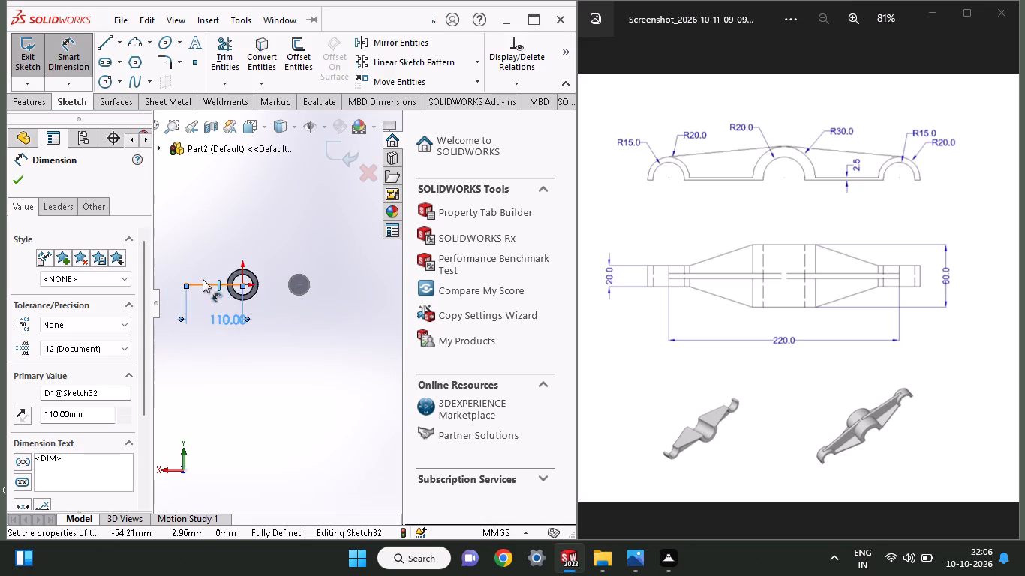
scroll(203, 279, "up", 1, "ctrl")
scroll(203, 279, "down", 4, "ctrl")
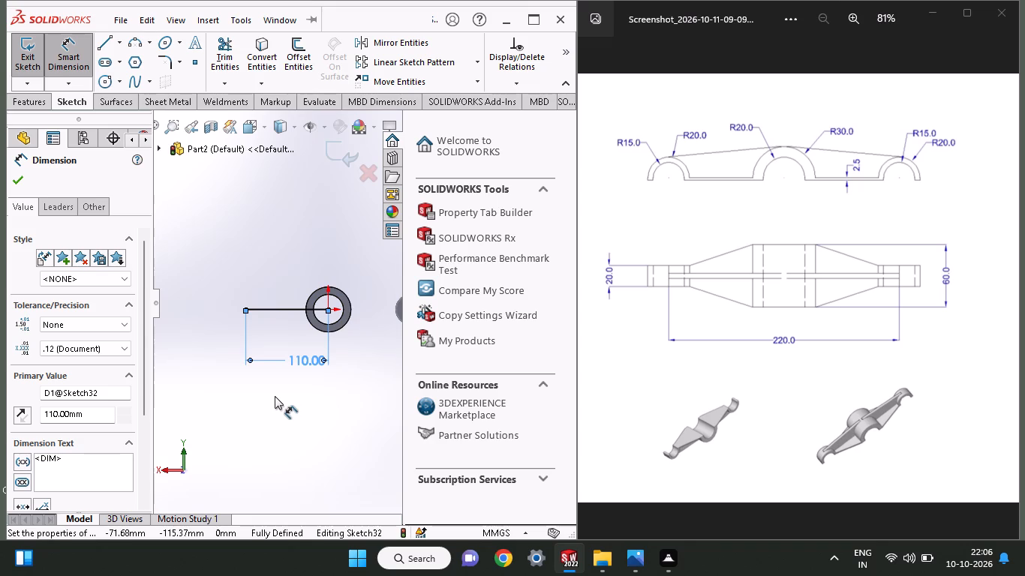
left_click(97, 77)
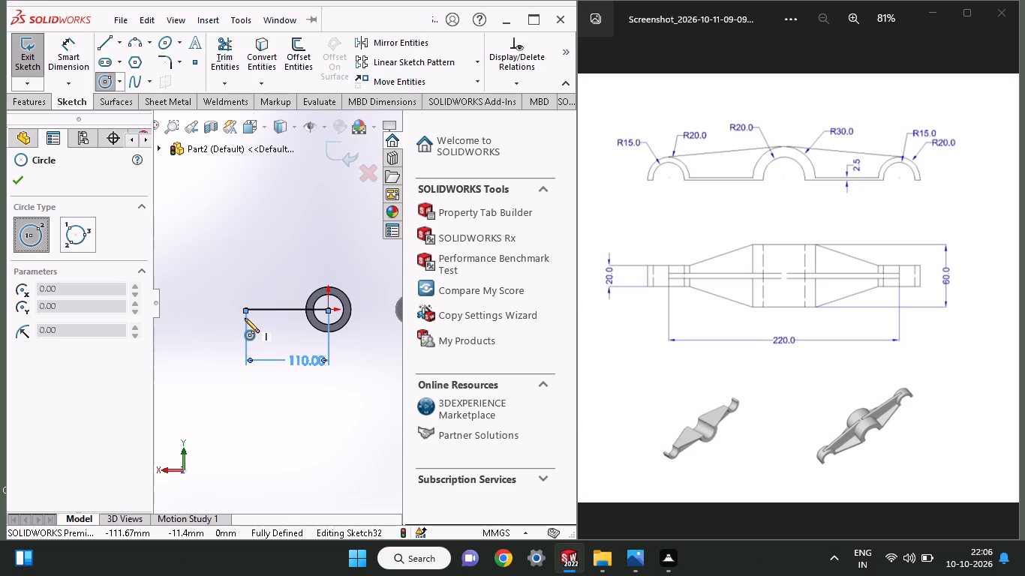
left_click(245, 309)
left_click(248, 283)
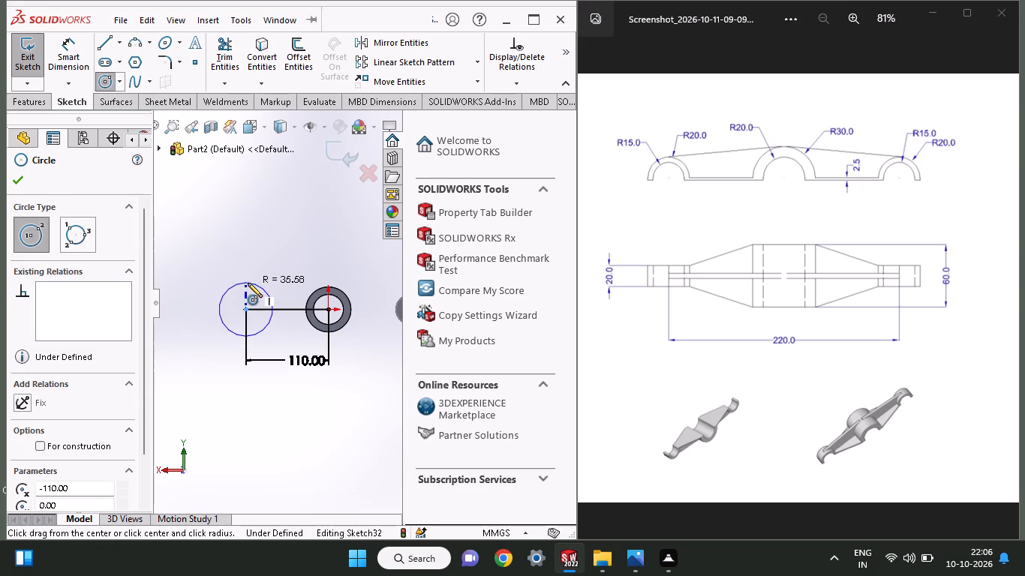
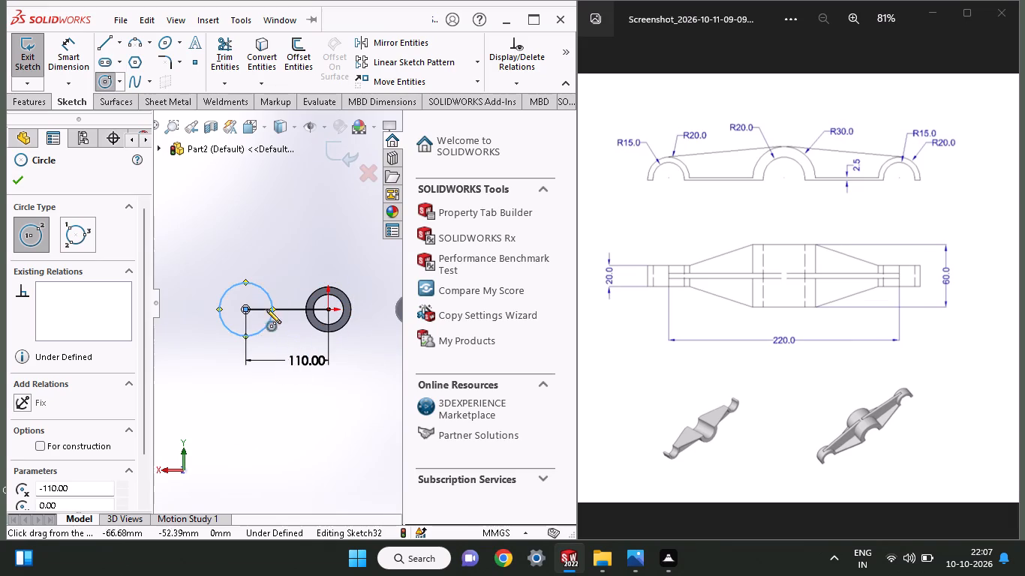
Dimension the diameter of the circle at the outer end of the 110 mm line to 40 mm.
left_click(87, 61)
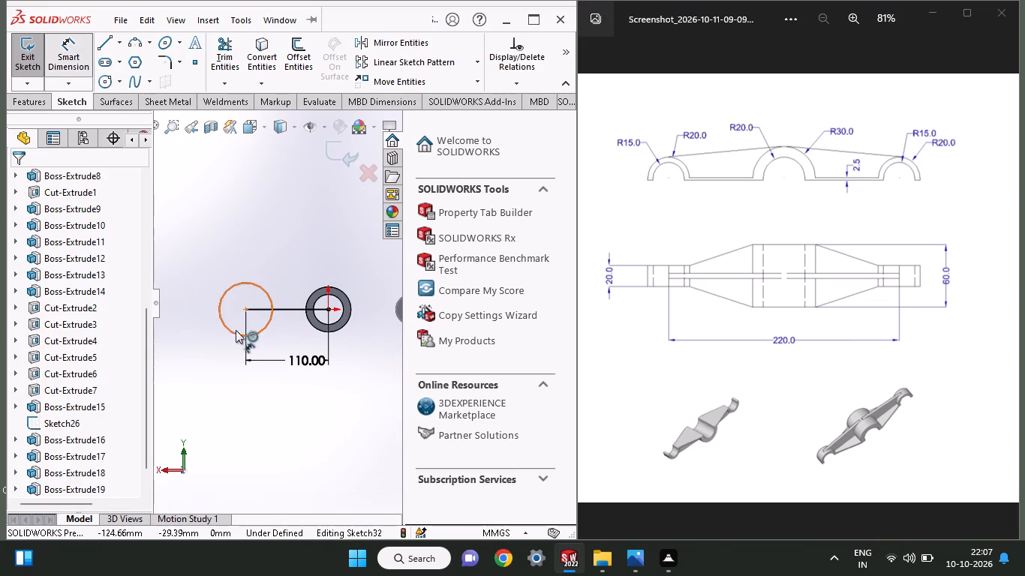
left_click(244, 283)
scroll(245, 244, "down", 1)
left_click(245, 244)
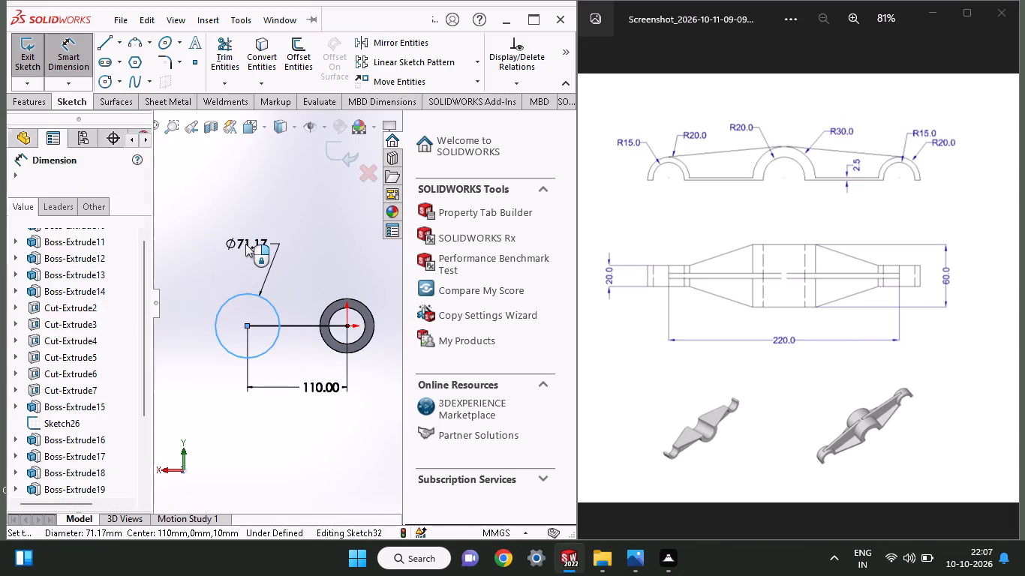
scroll(245, 244, "up", 1)
type("40")
key("Return")
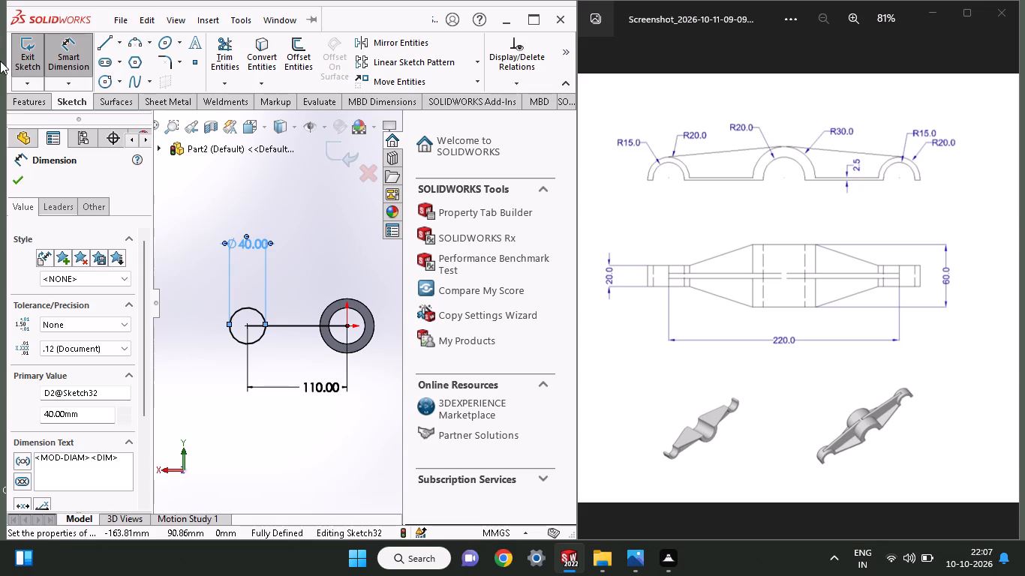
Extrude the 40 mm circle region 10 mm as a blind boss with the direction reversed.
left_click(26, 97)
left_click(37, 69)
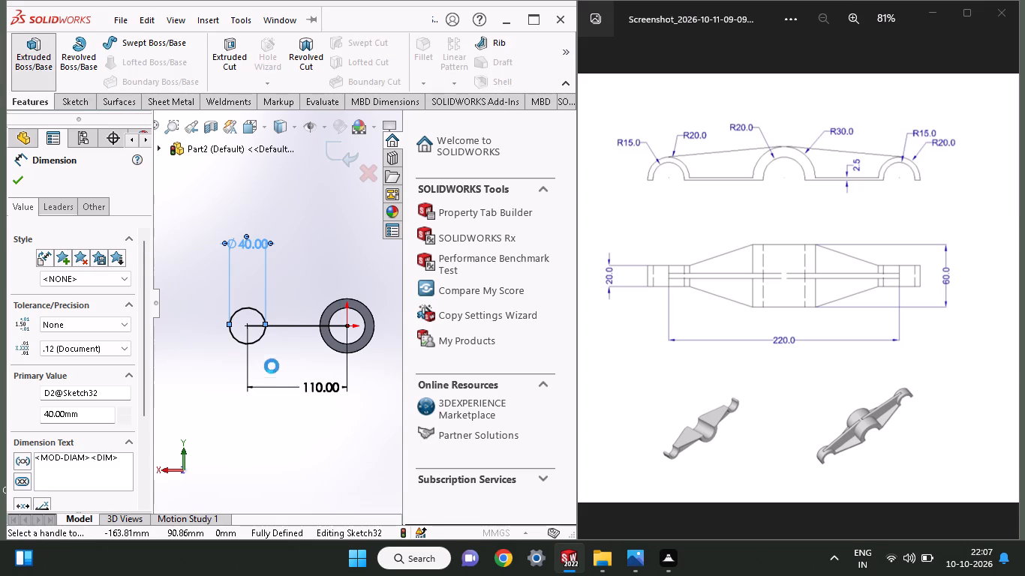
middle_click_drag(291, 282, 302, 325)
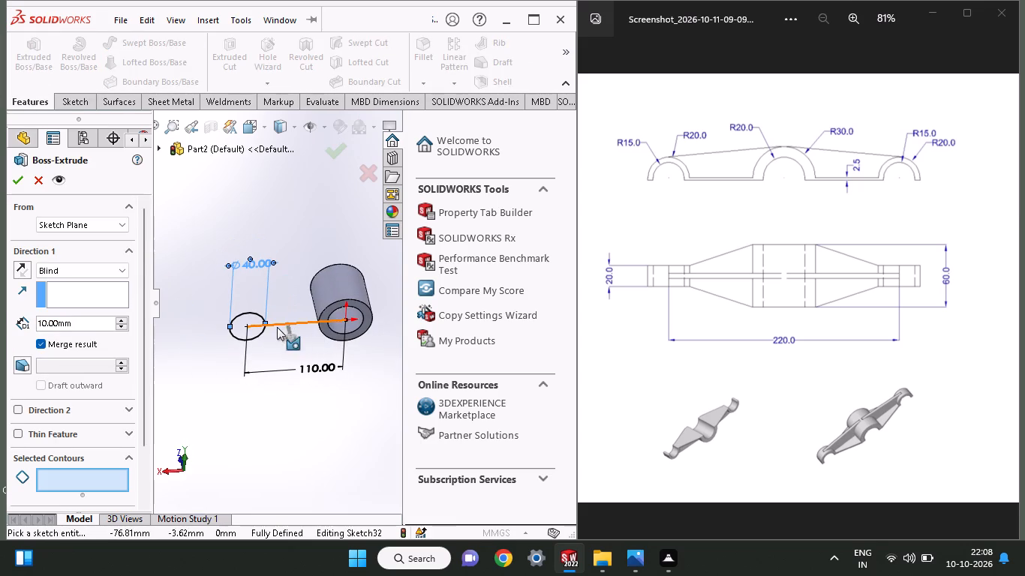
left_click(236, 326)
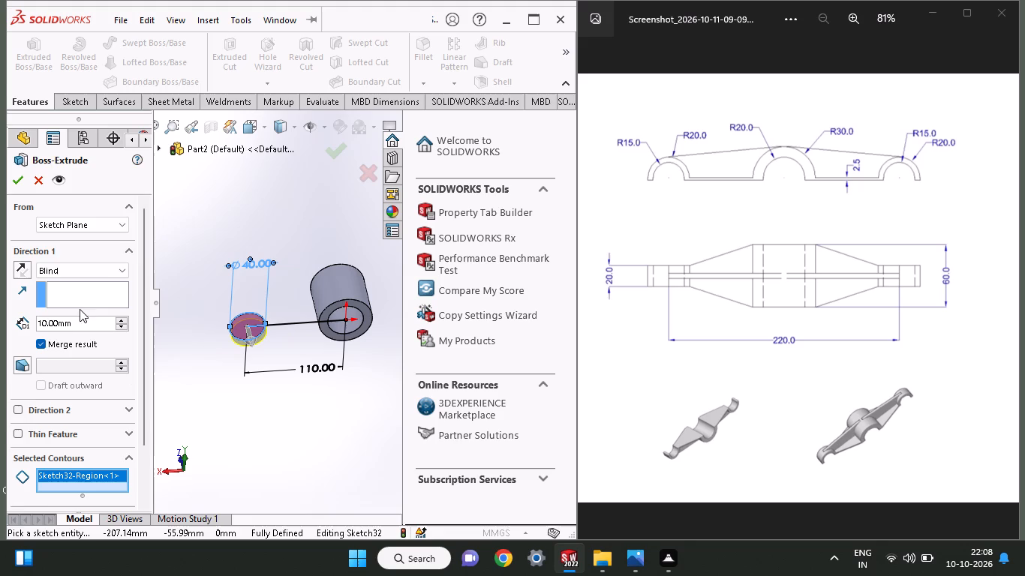
left_click(27, 262)
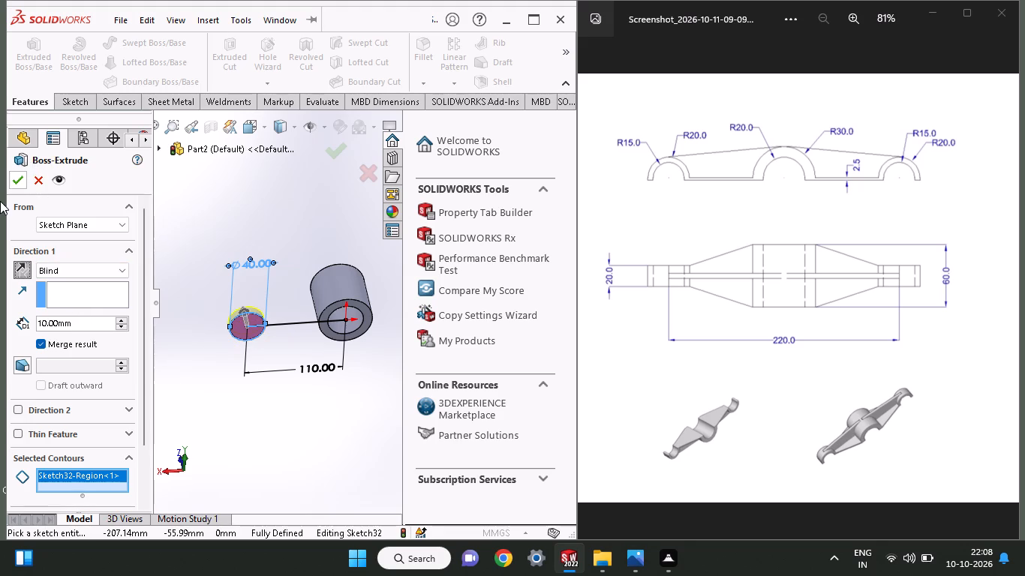
left_click(11, 182)
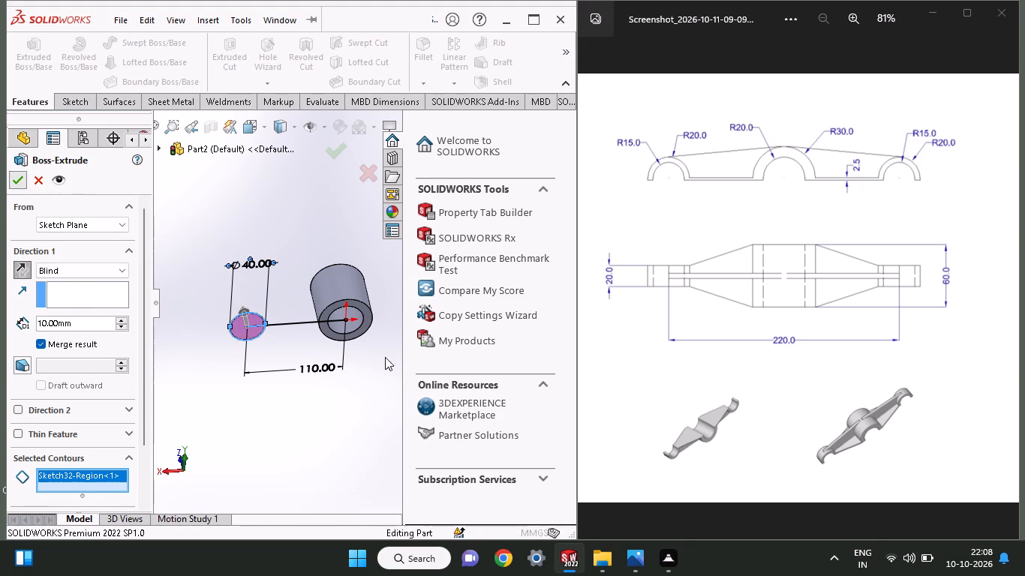
On the new end boss's flat face, sketch a concentric circle matching its outer edge.
middle_click_drag(305, 270, 389, 398)
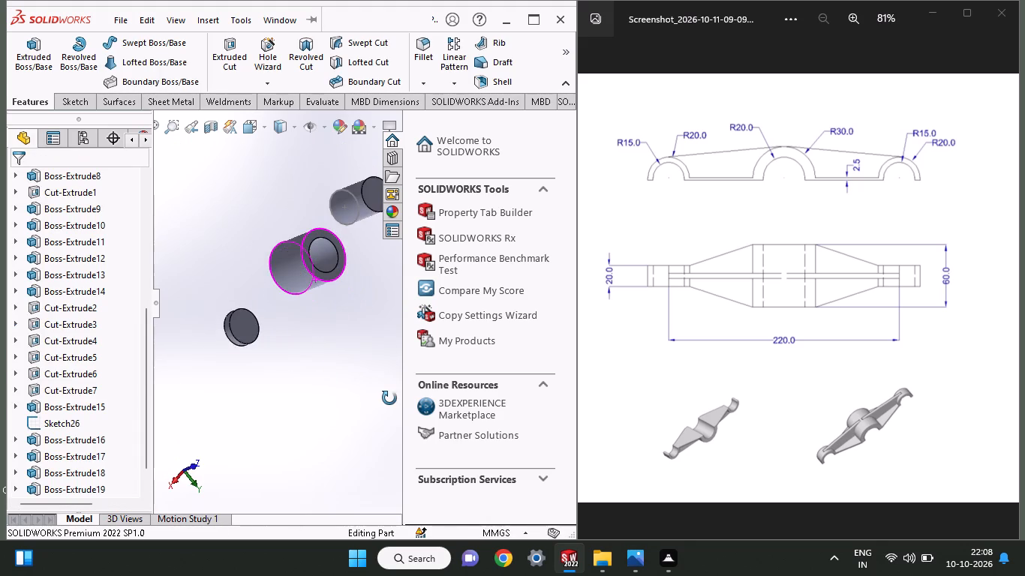
middle_click_drag(389, 398, 379, 394)
left_click(246, 333)
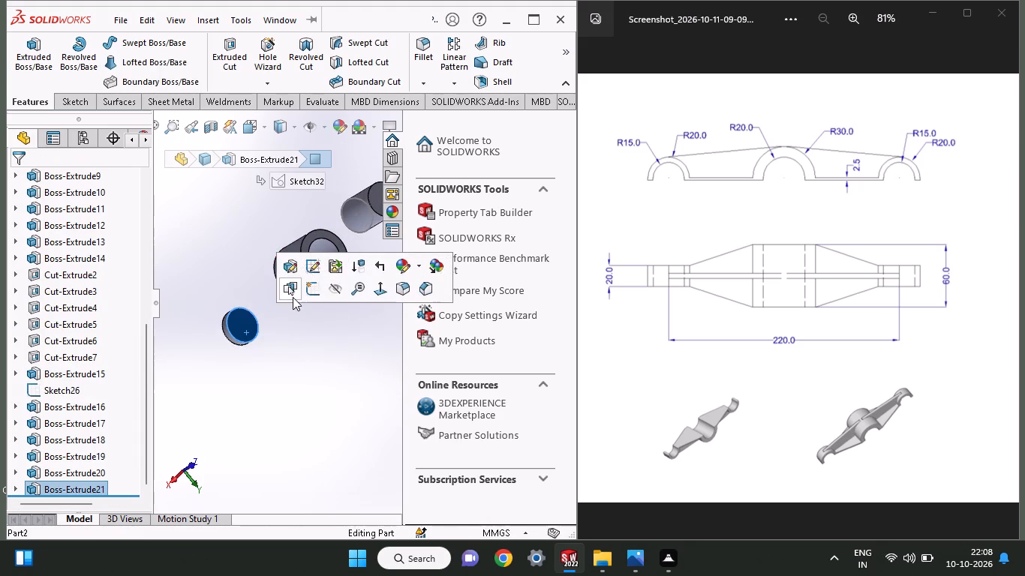
left_click(307, 288)
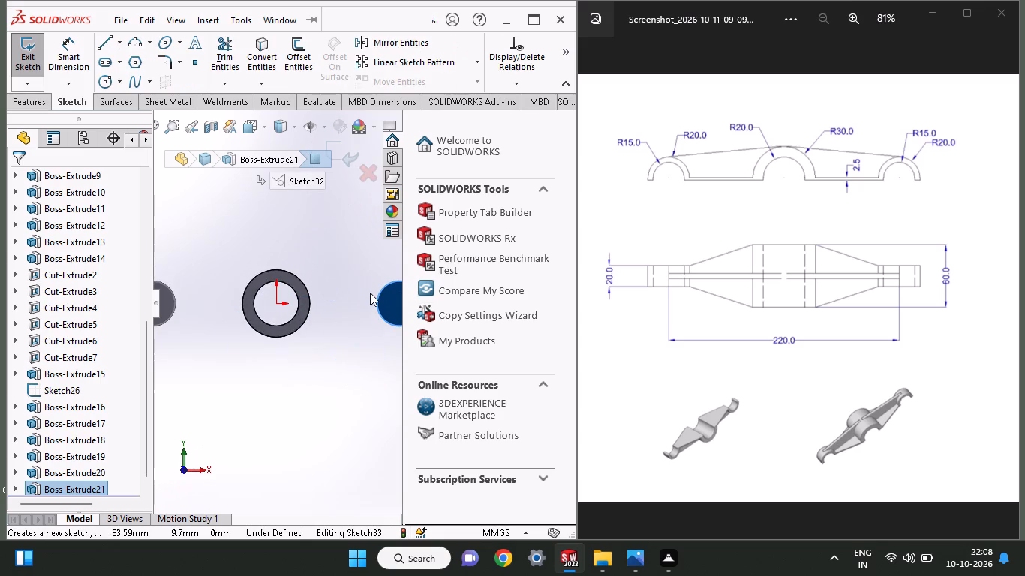
left_click(110, 86)
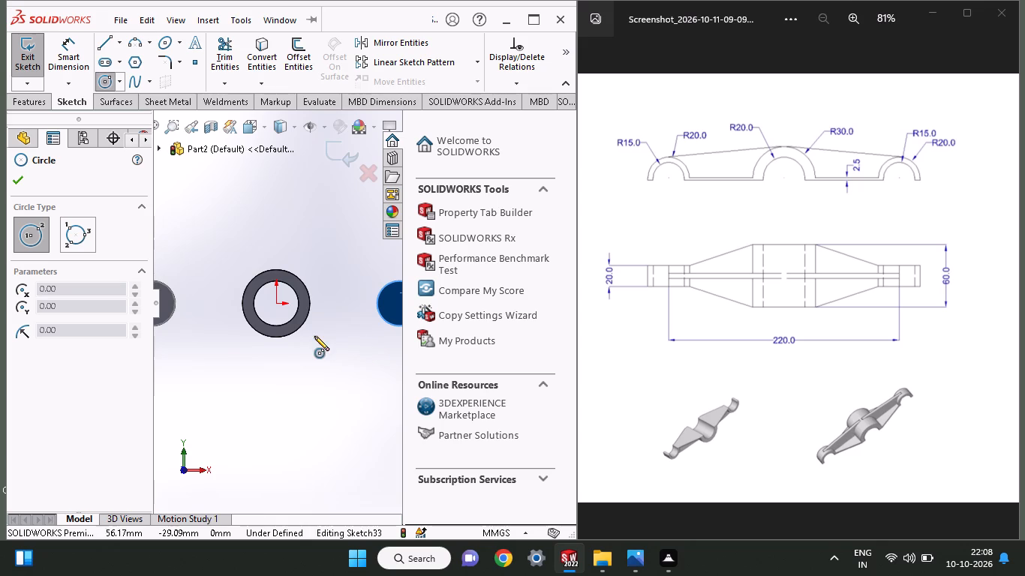
scroll(358, 337, "up", 4, "ctrl")
scroll(358, 337, "down", 5, "ctrl")
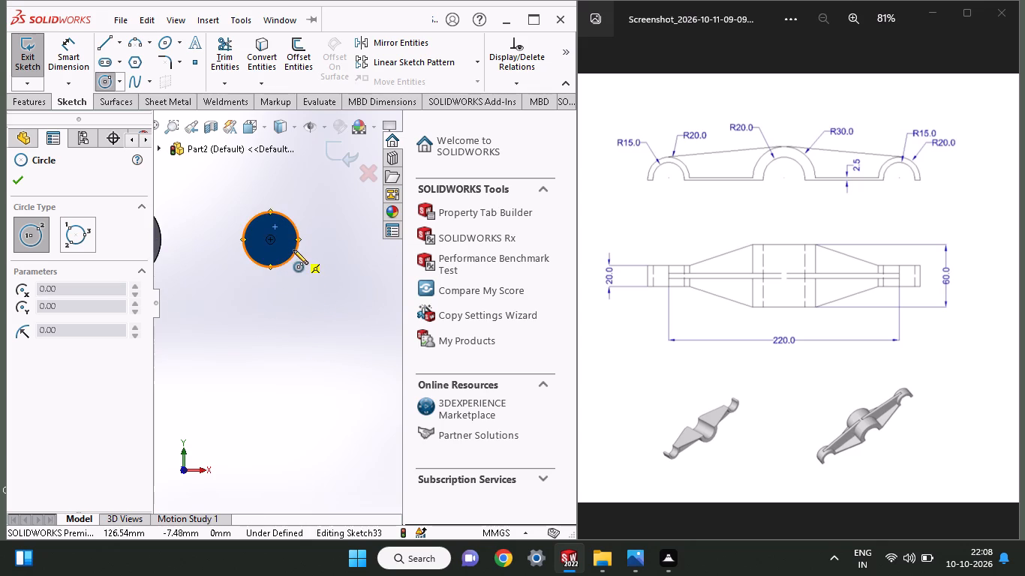
left_click(270, 240)
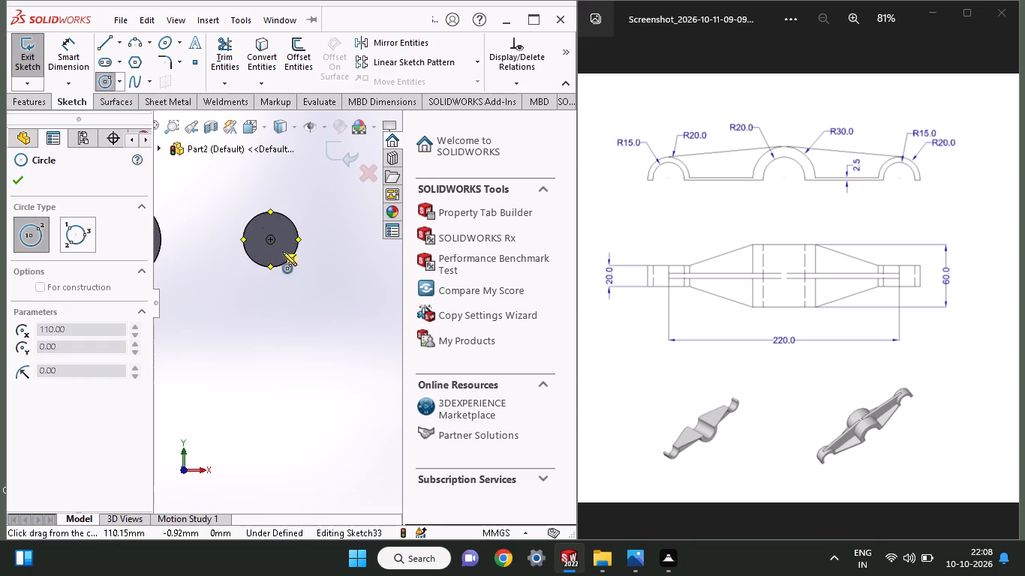
left_click(285, 258)
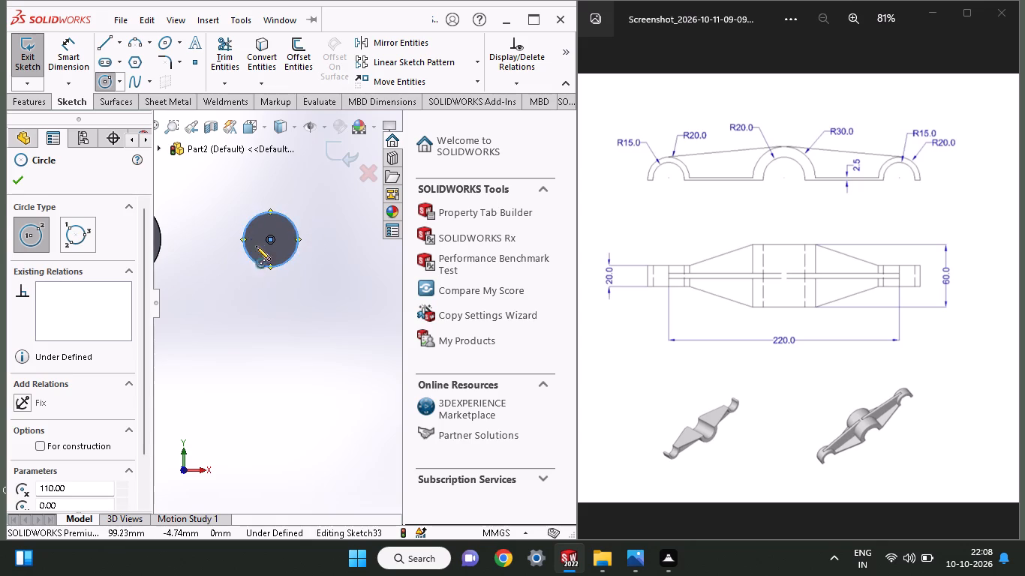
Extrude the circle 10 mm outward from the end boss's face, merging the result.
left_click(23, 103)
left_click(32, 81)
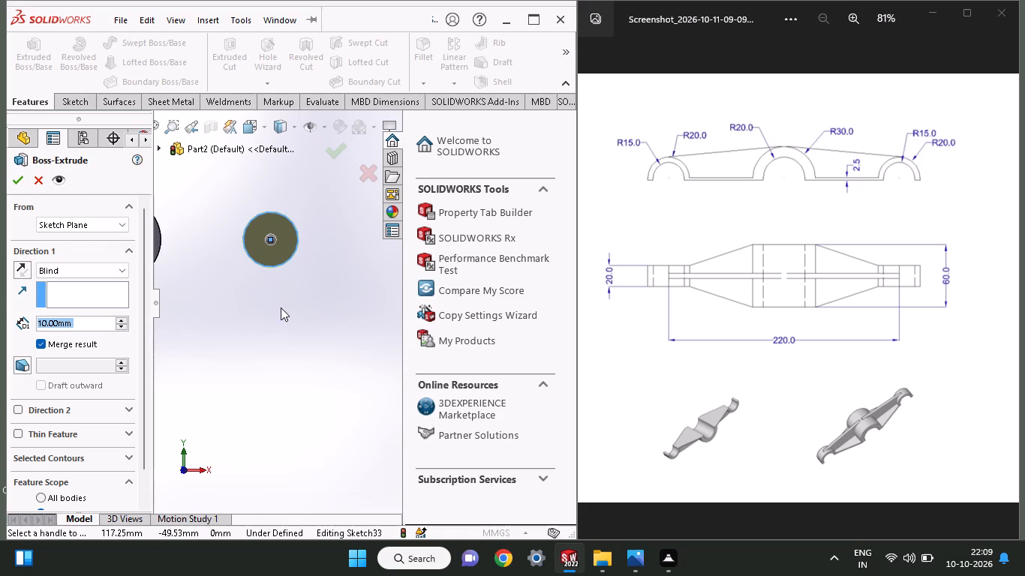
middle_click_drag(281, 306, 254, 248)
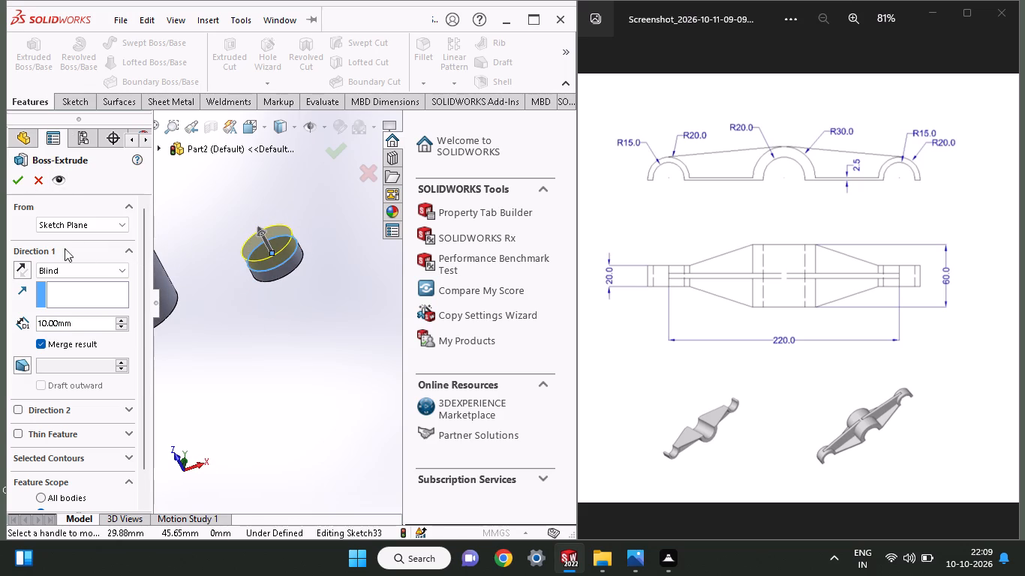
left_click(20, 180)
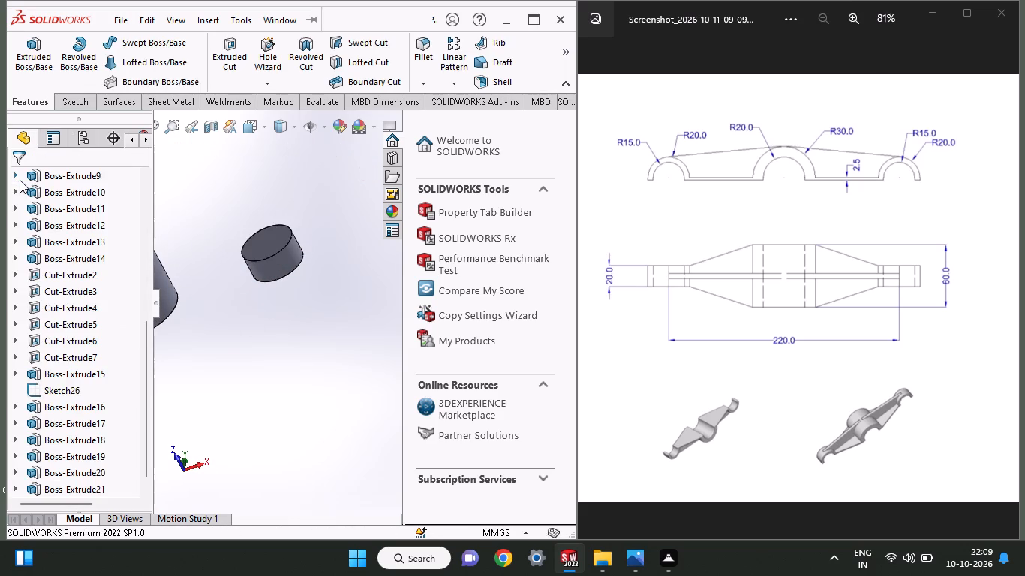
Start a sketch on the extended end boss's face and draw a concentric circle matching its outer edge.
middle_click_drag(203, 249, 203, 267)
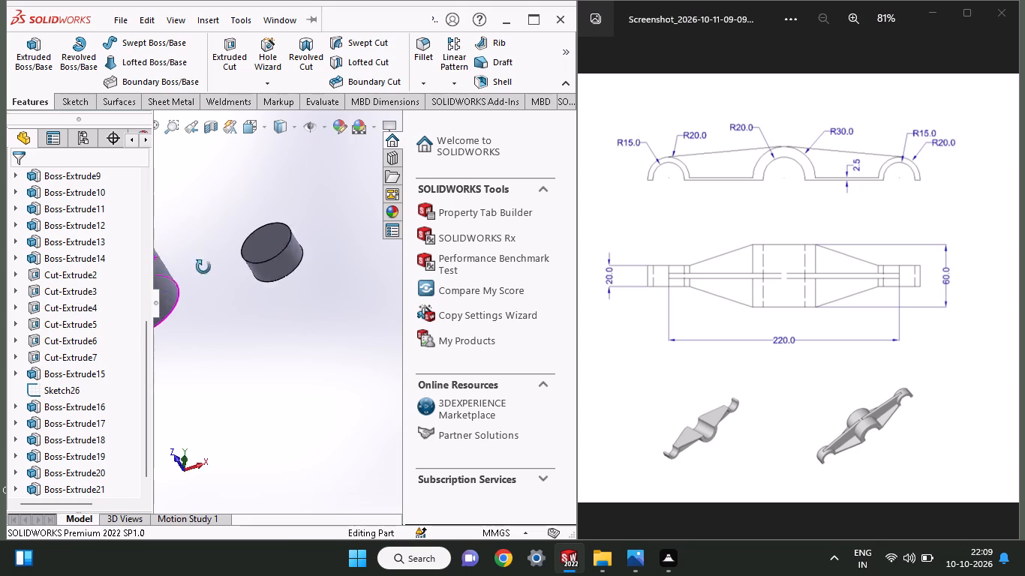
middle_click_drag(203, 267, 213, 296)
left_click(275, 249)
left_click(349, 201)
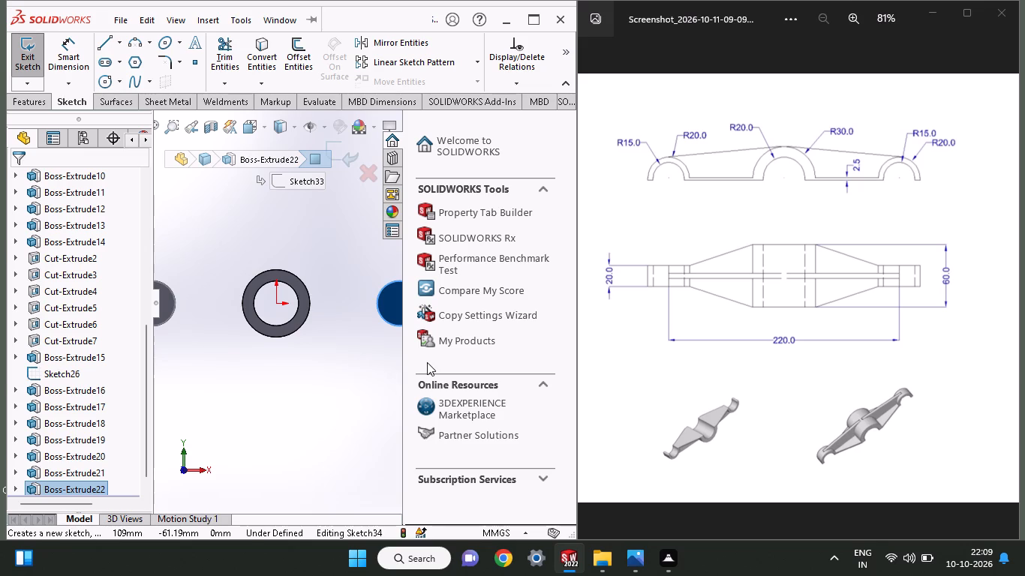
scroll(404, 342, "up", 5, "ctrl")
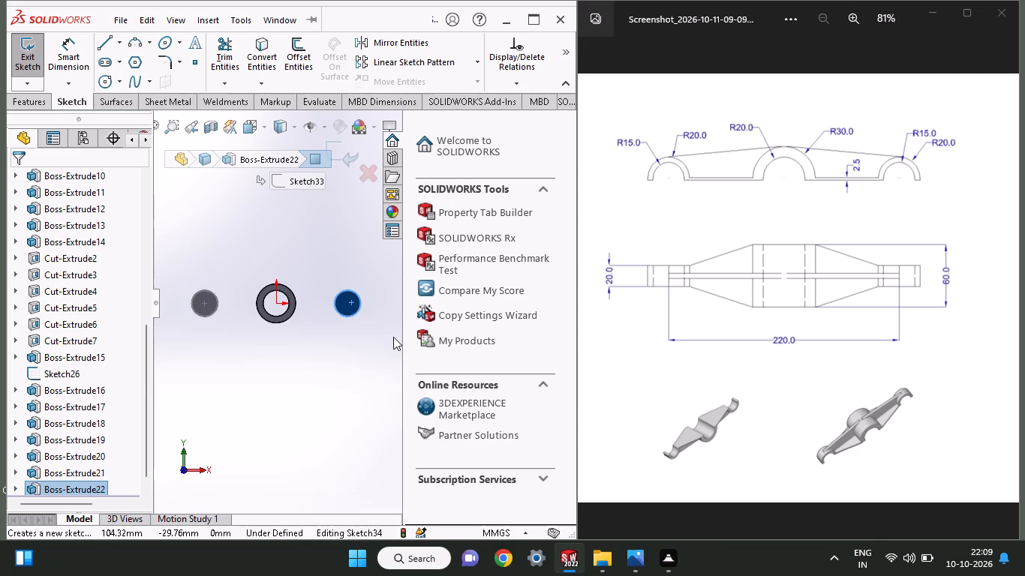
scroll(393, 337, "down", 4, "ctrl")
scroll(311, 242, "down", 3, "ctrl")
scroll(311, 242, "up", 2, "ctrl")
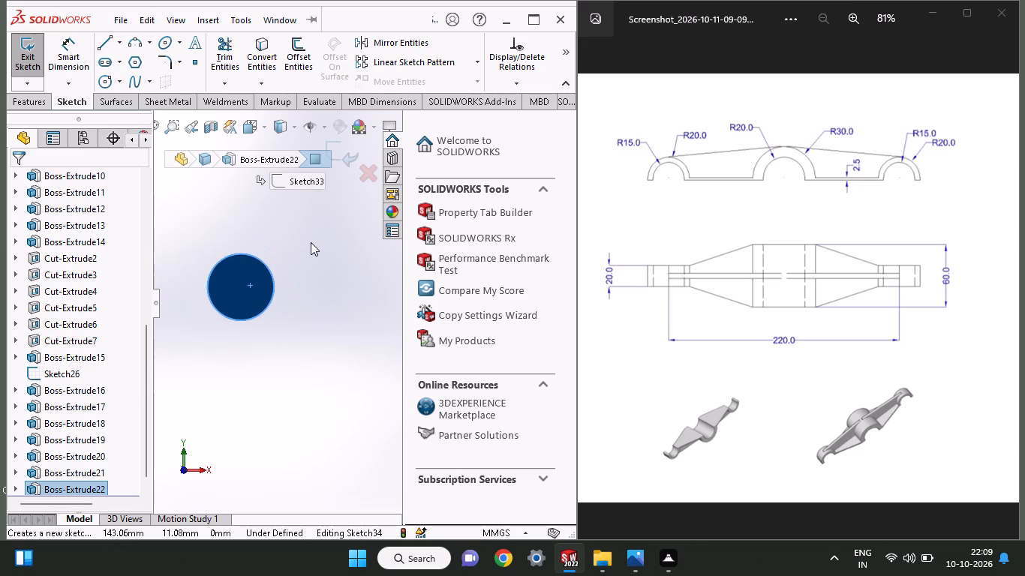
scroll(242, 285, "down", 3, "ctrl")
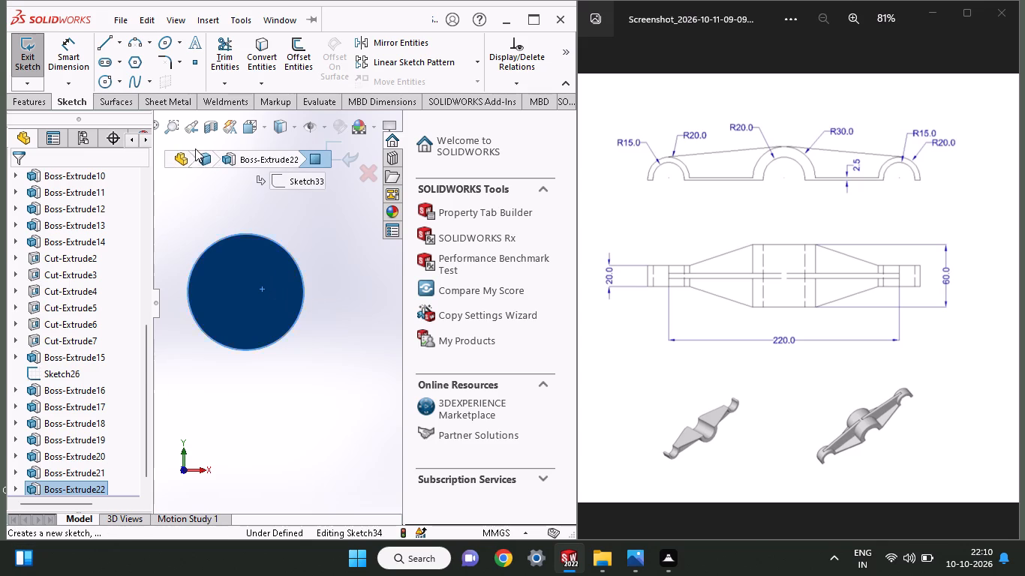
left_click(107, 86)
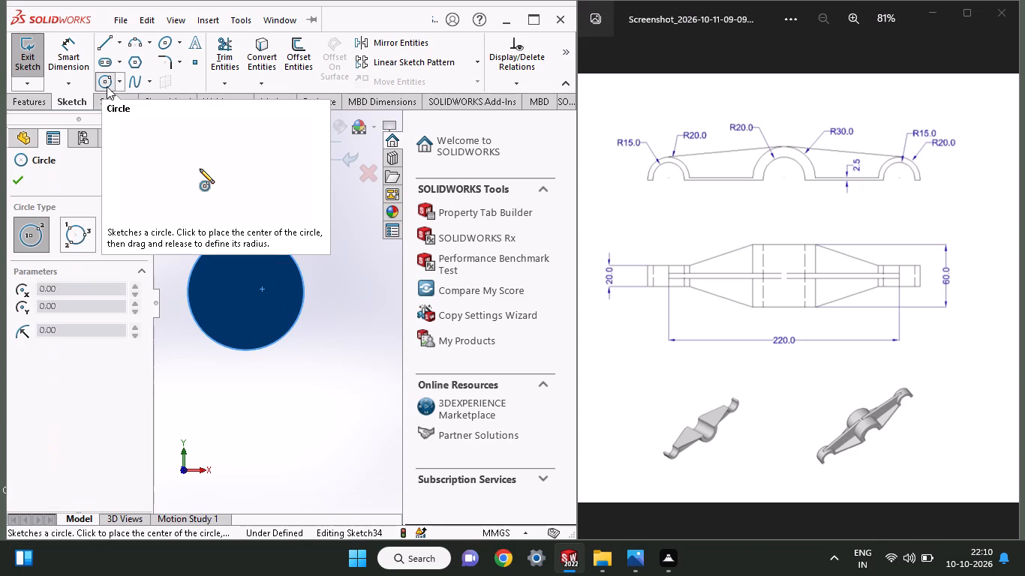
left_click(242, 290)
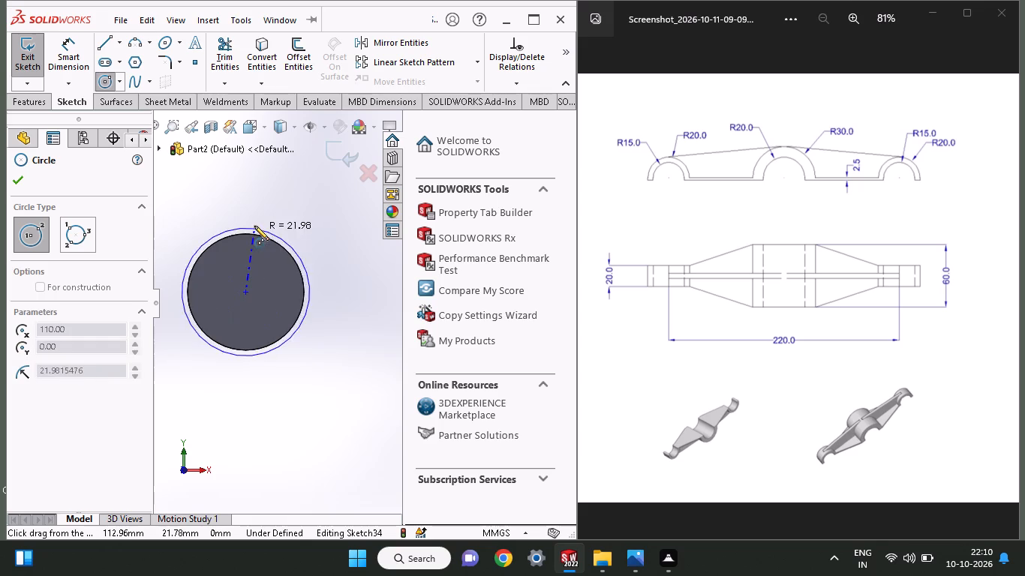
left_click(255, 236)
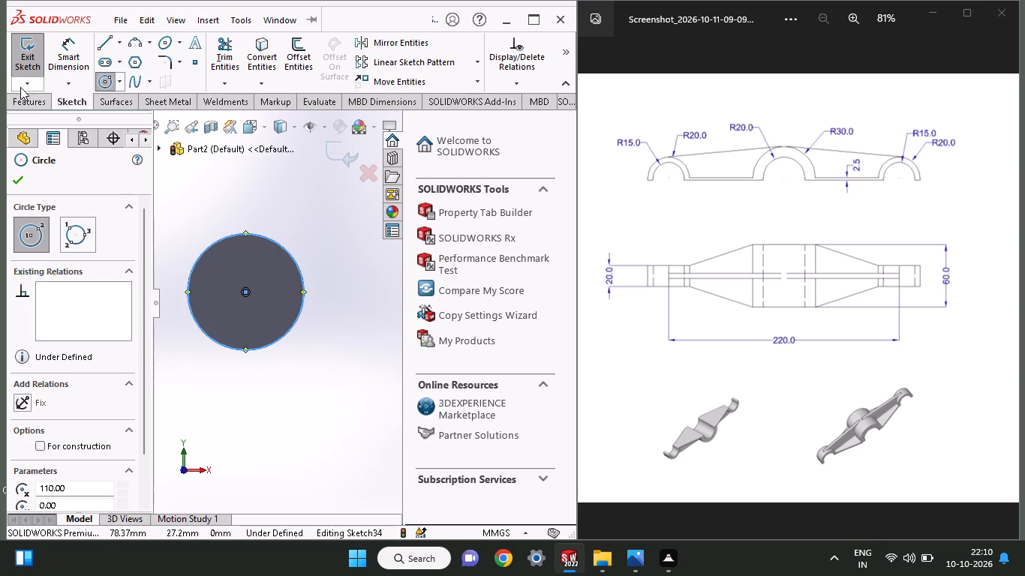
Extrude this circle a further 10 mm from the end boss's face, merging the result.
left_click(20, 108)
left_click(30, 60)
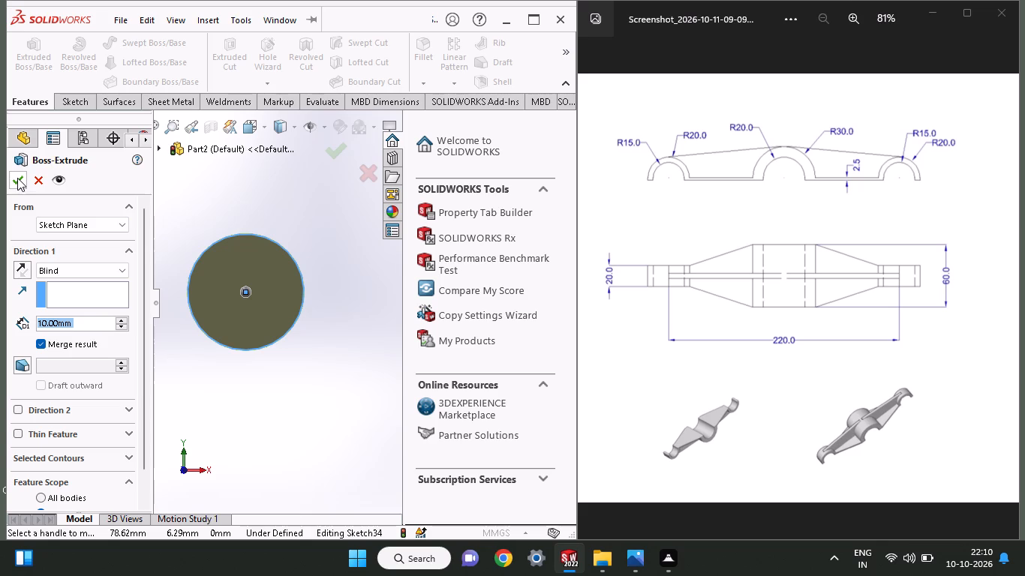
left_click(17, 178)
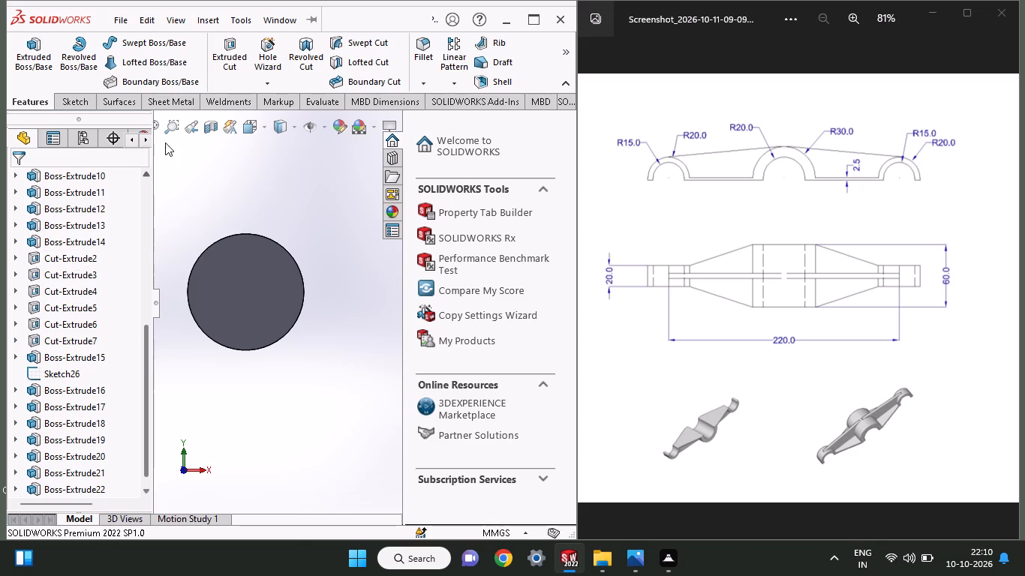
left_click(359, 355)
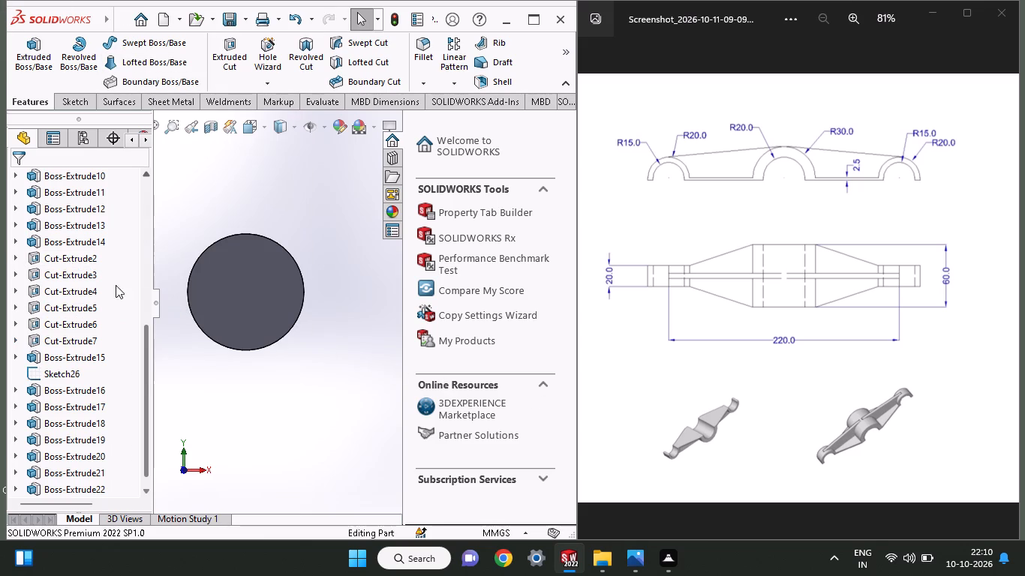
Start a sketch on the end boss's newly extended flat face and draw a concentric circle matching its outer edge.
left_click(229, 309)
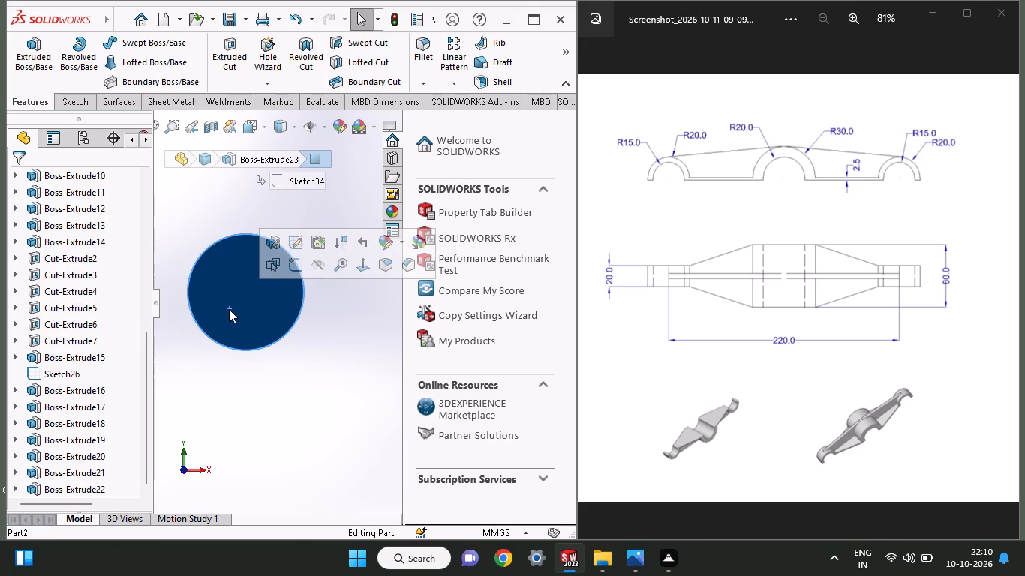
left_click(294, 272)
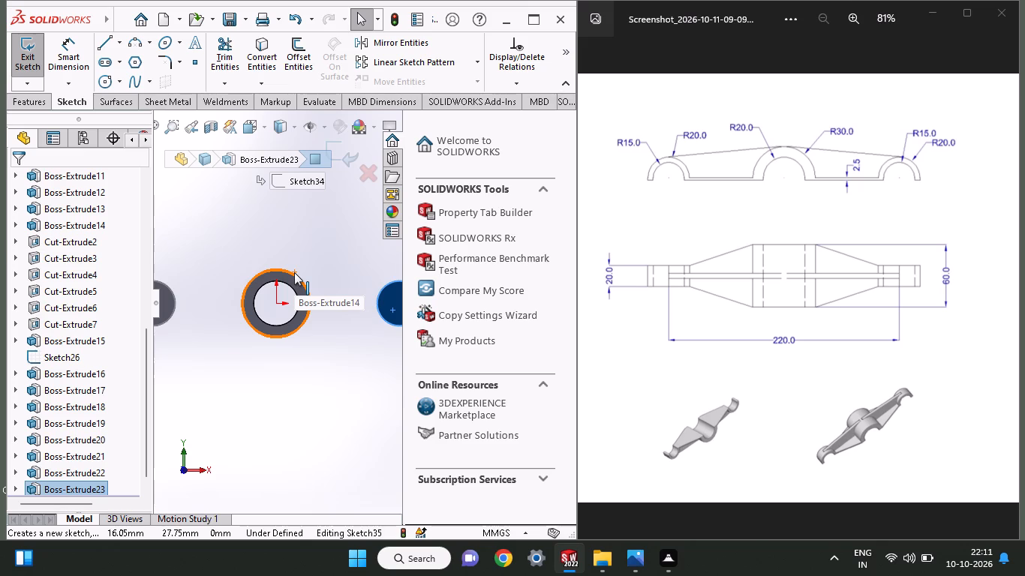
left_click(107, 83)
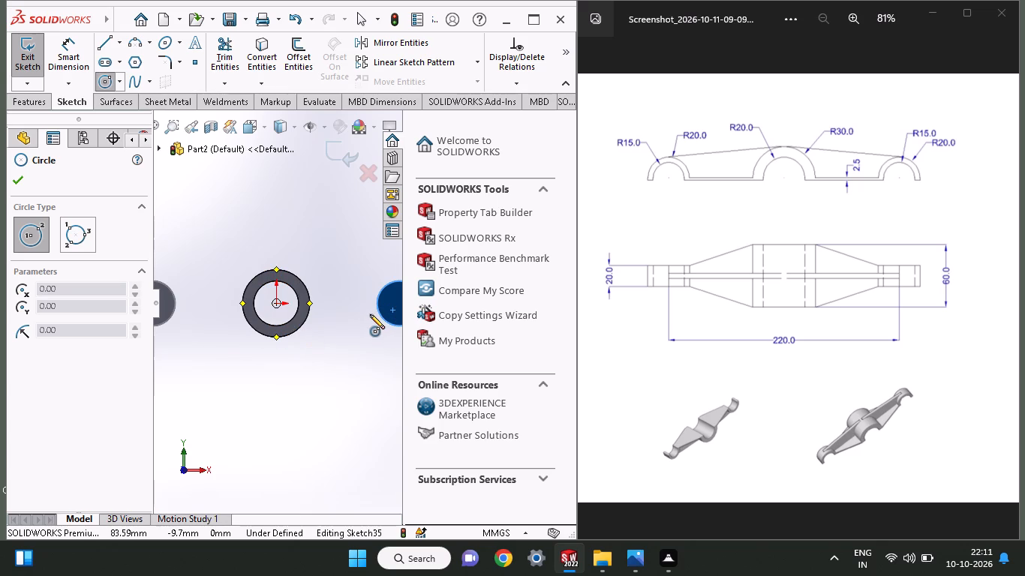
scroll(370, 314, "up", 2, "ctrl")
scroll(370, 314, "down", 6, "ctrl")
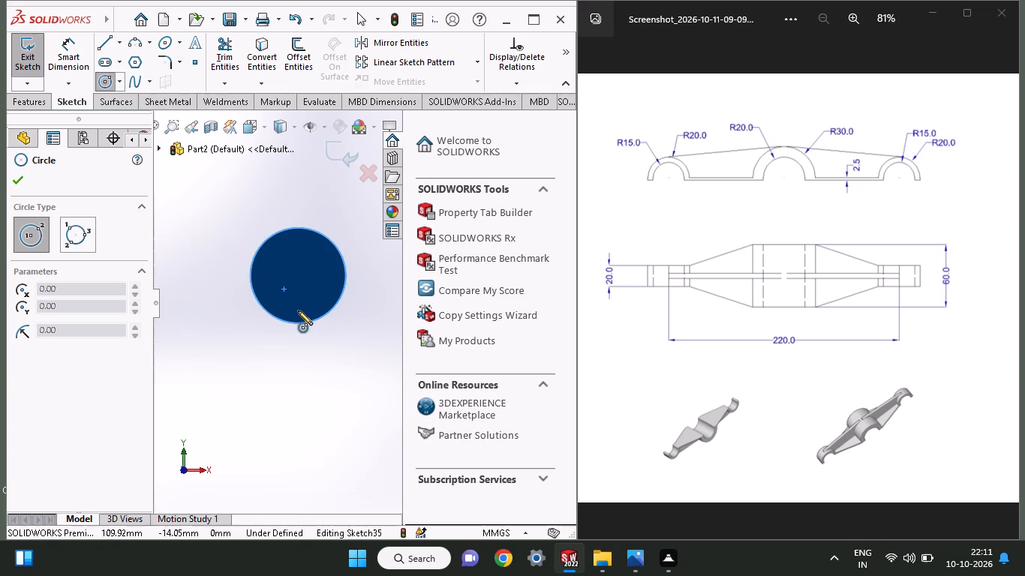
scroll(299, 312, "down", 1)
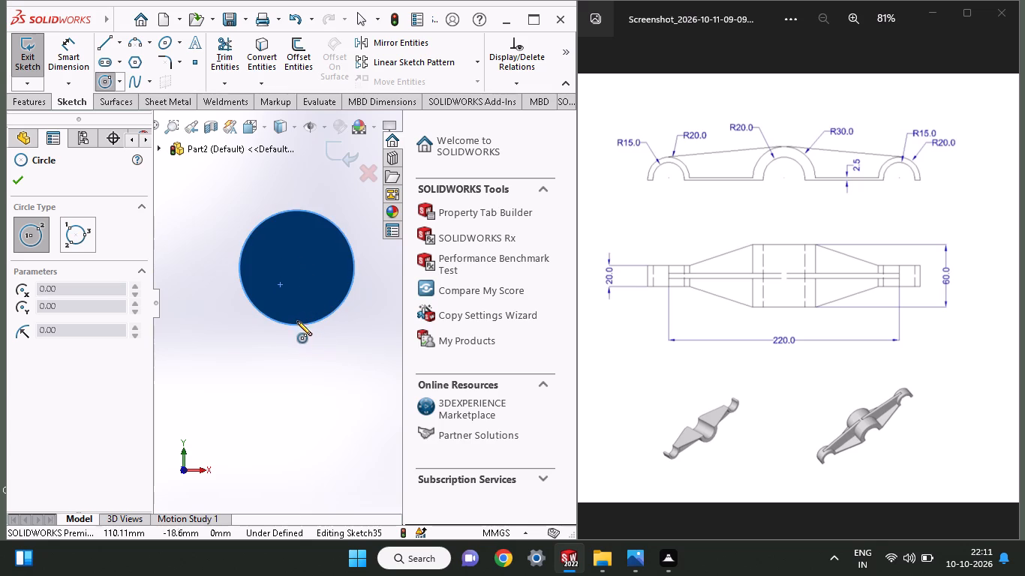
left_click(298, 264)
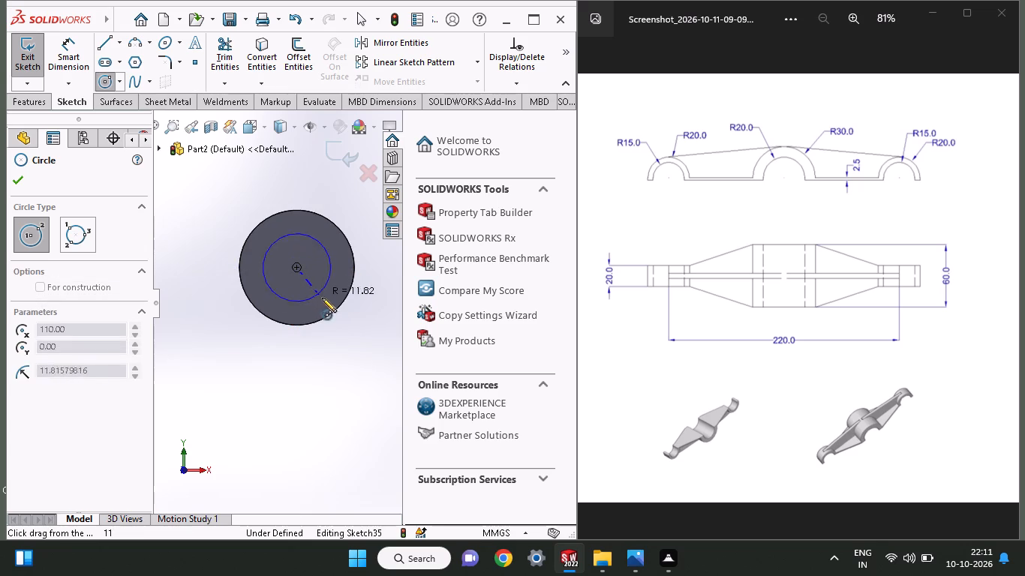
left_click(334, 315)
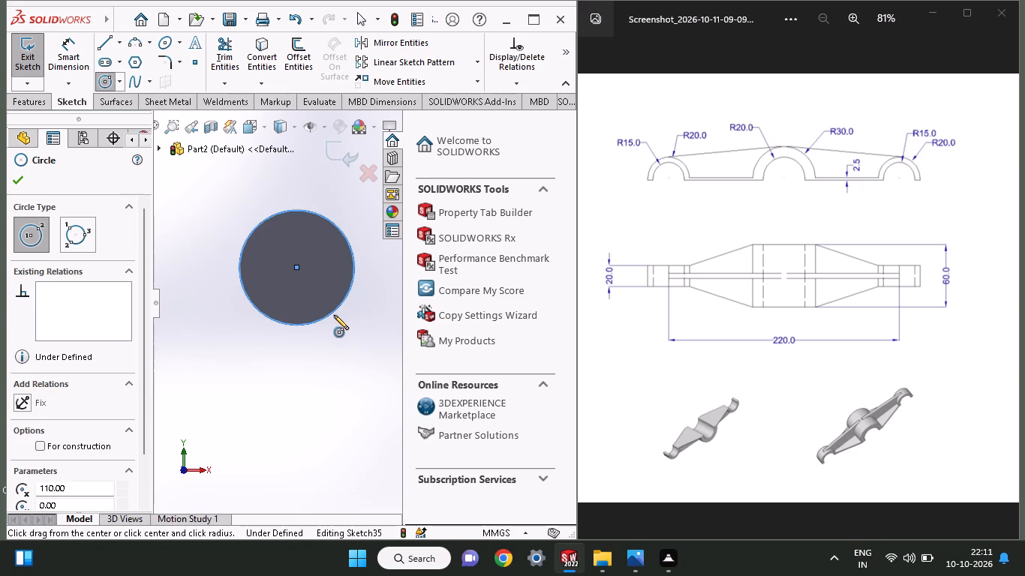
Extrude the circle outward from the end boss's face, accepting the preset extrusion settings.
scroll(334, 315, "up", 1)
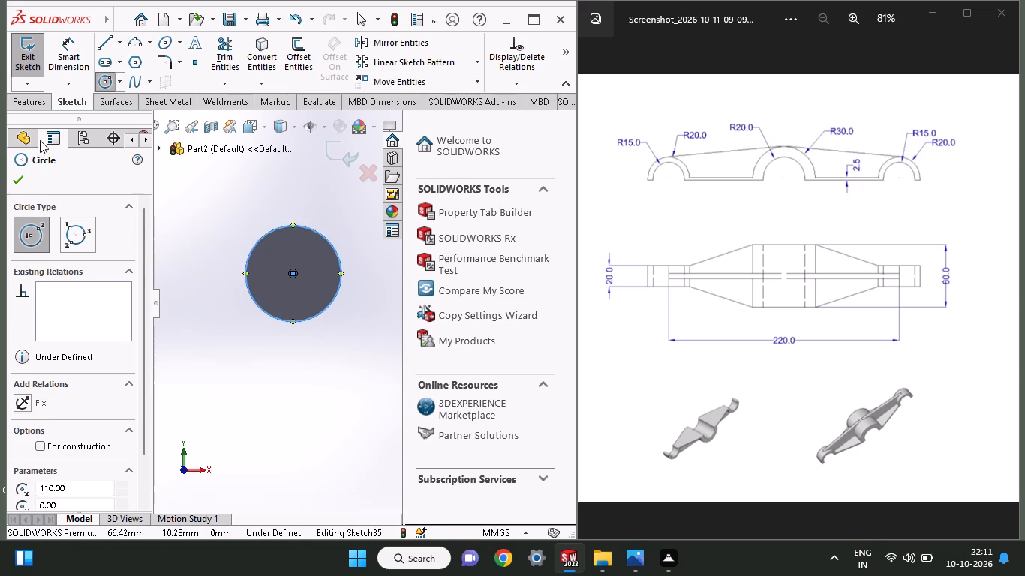
left_click(41, 102)
left_click(44, 81)
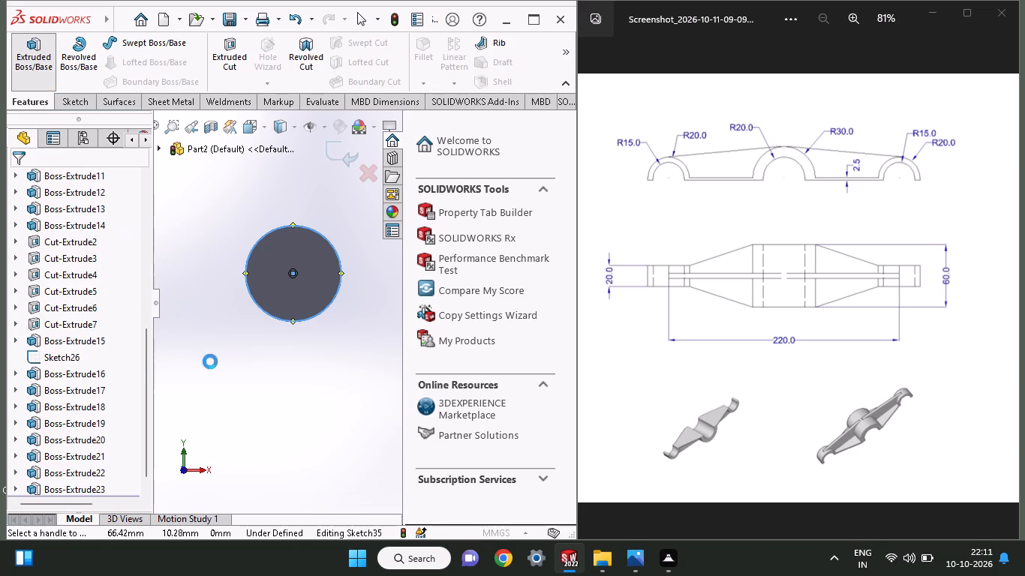
left_click(9, 181)
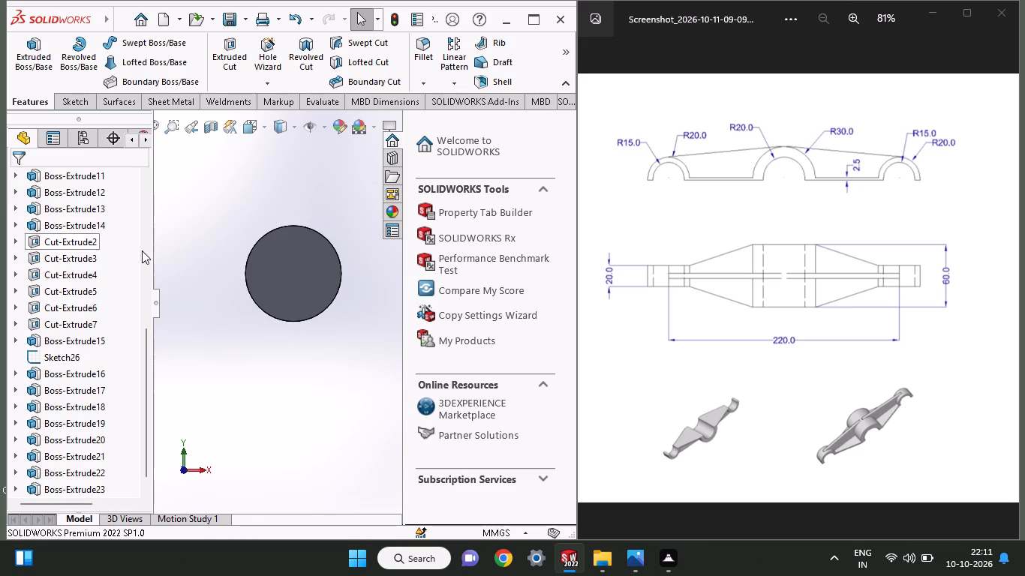
Start a circle sketch on the end boss's newly extended flat face.
left_click(93, 100)
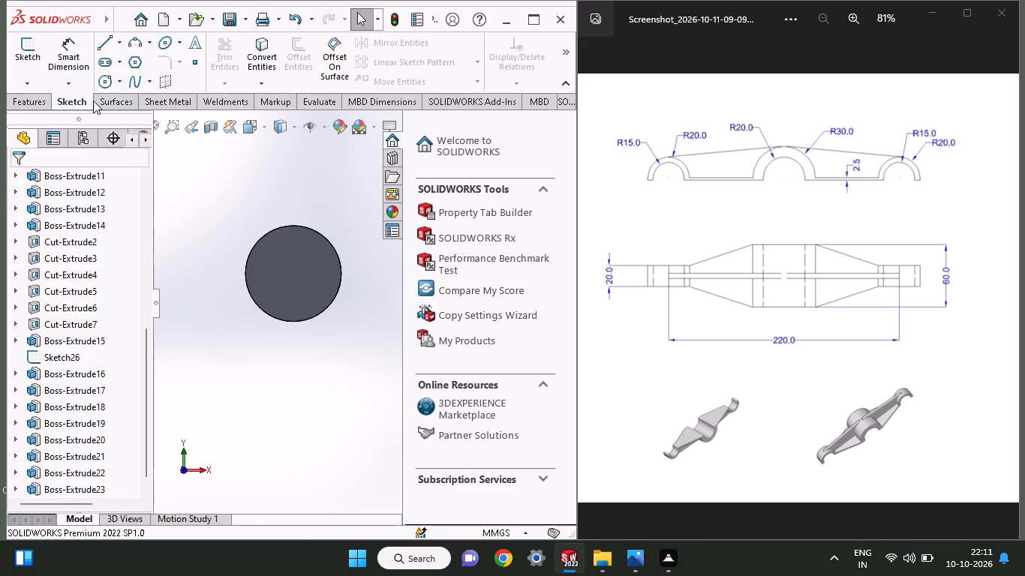
left_click(107, 84)
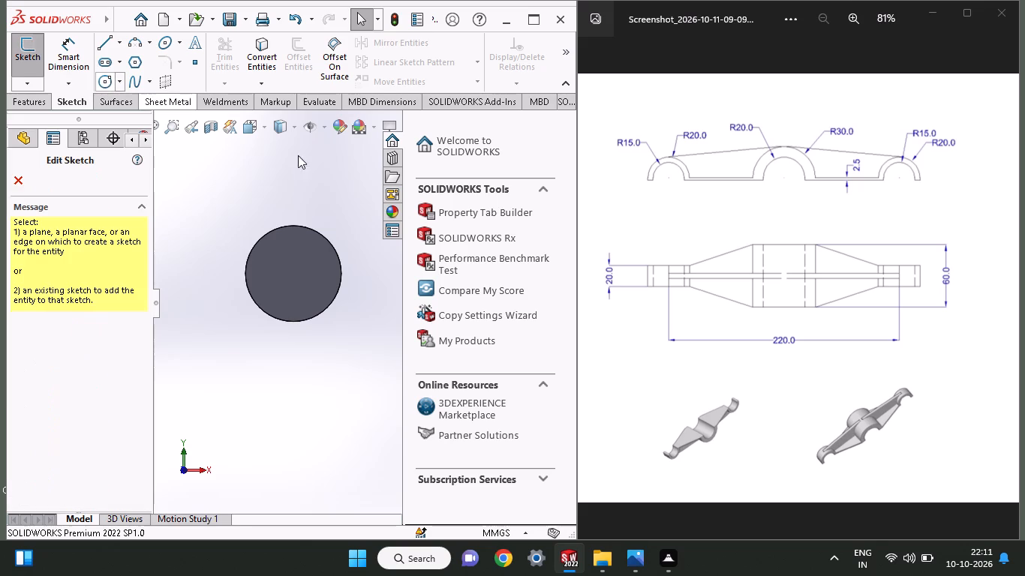
left_click(278, 277)
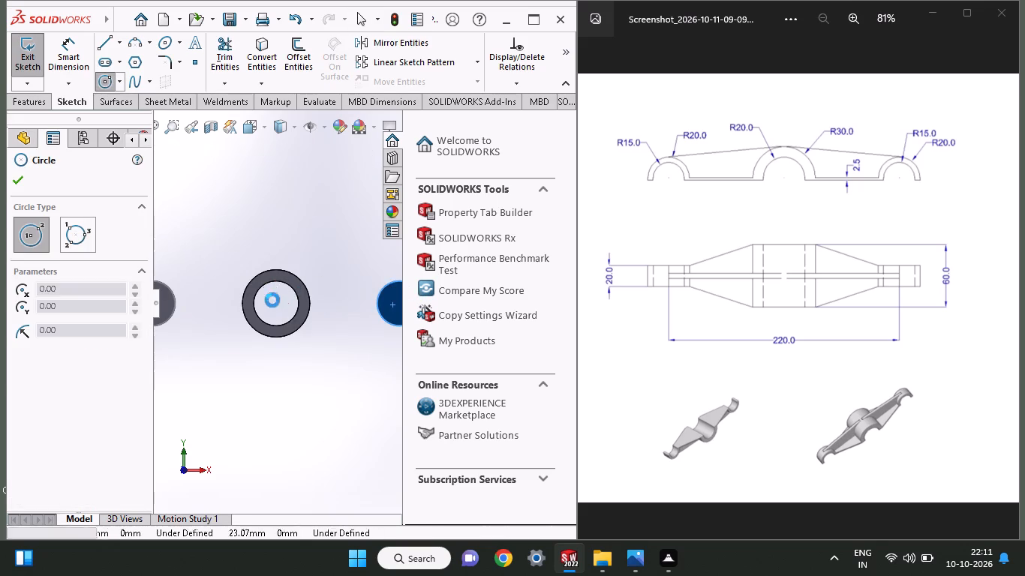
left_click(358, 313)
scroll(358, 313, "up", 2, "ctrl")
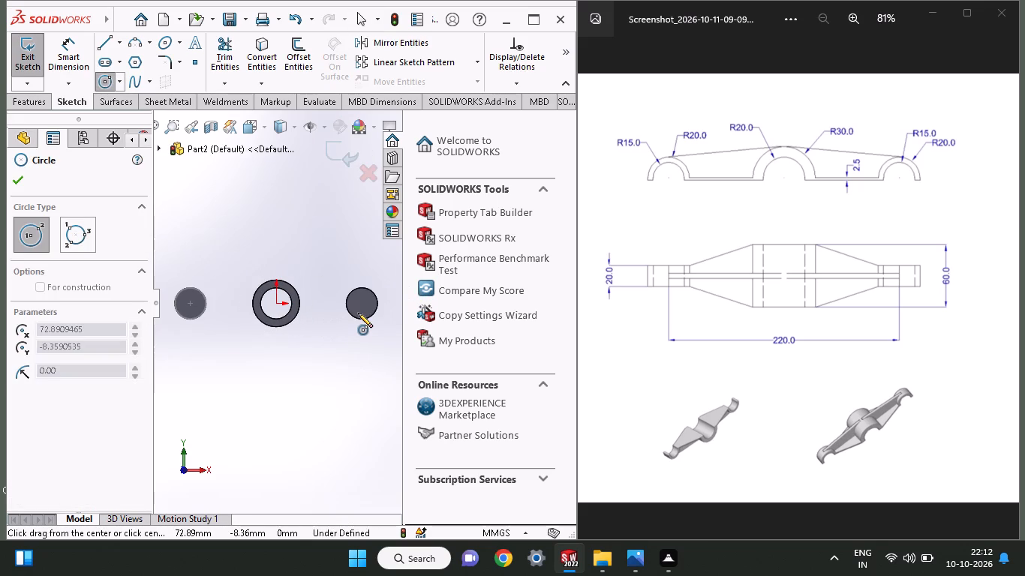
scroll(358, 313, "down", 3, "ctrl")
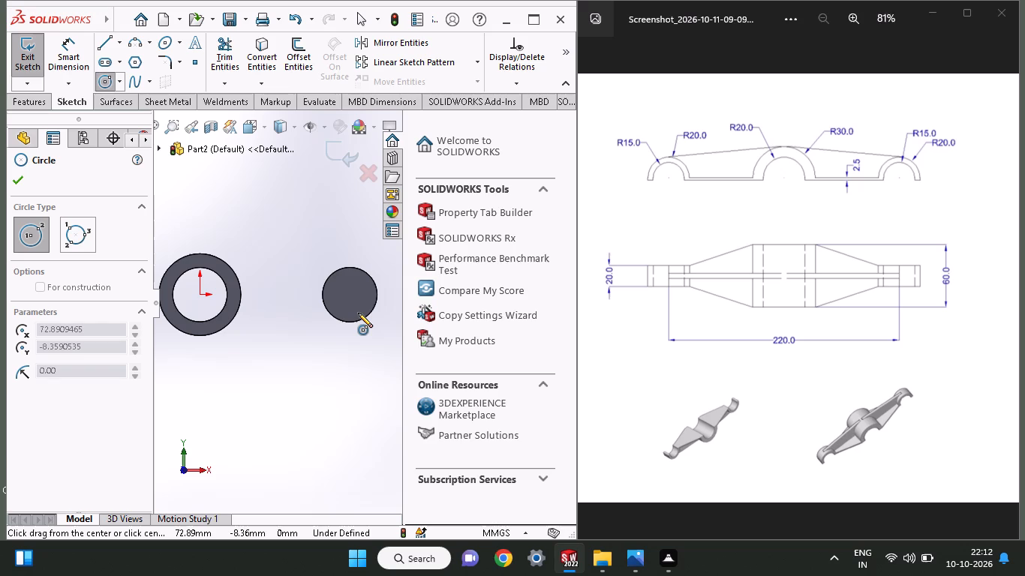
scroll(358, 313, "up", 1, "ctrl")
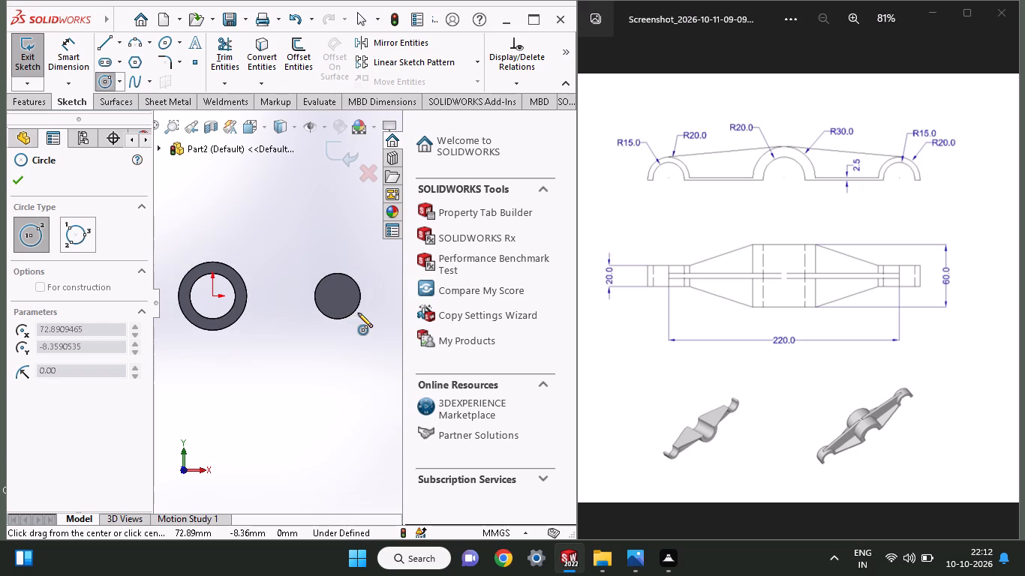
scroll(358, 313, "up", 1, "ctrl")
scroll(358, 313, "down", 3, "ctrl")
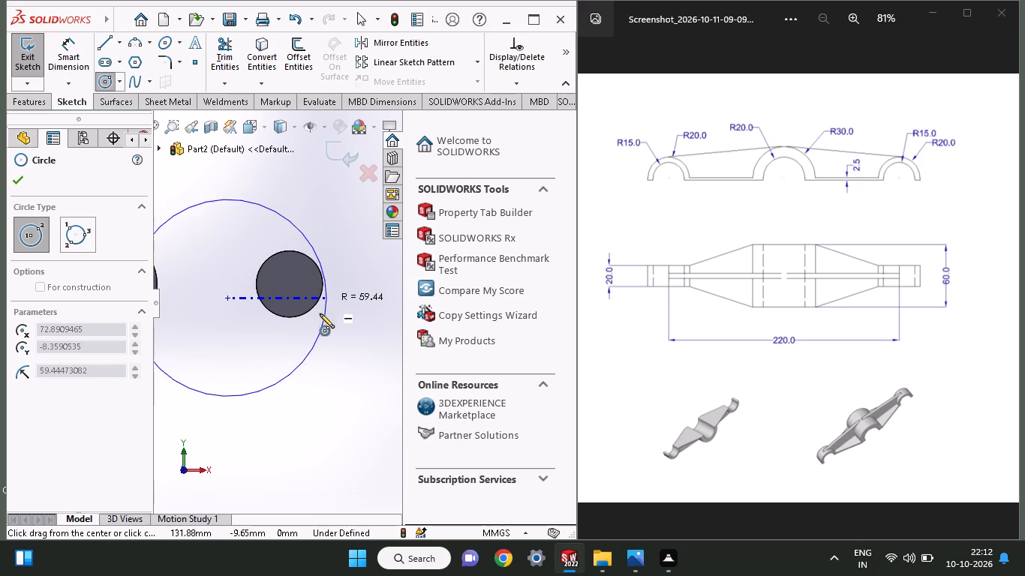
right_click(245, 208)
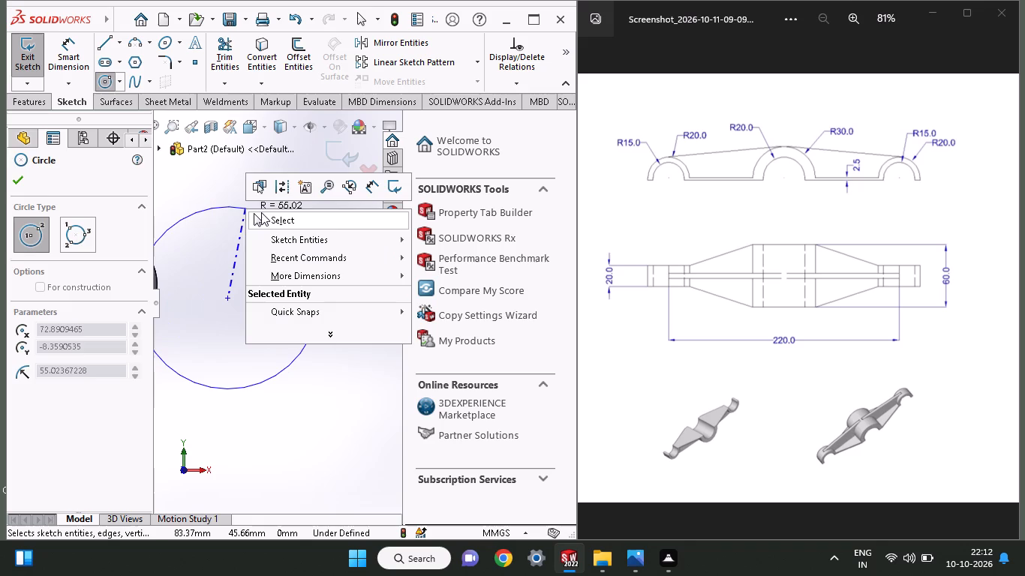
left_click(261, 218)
Draw a circle about 50 mm in diameter concentric with the end boss and dimension its diameter to 20 mm.
left_click(107, 84)
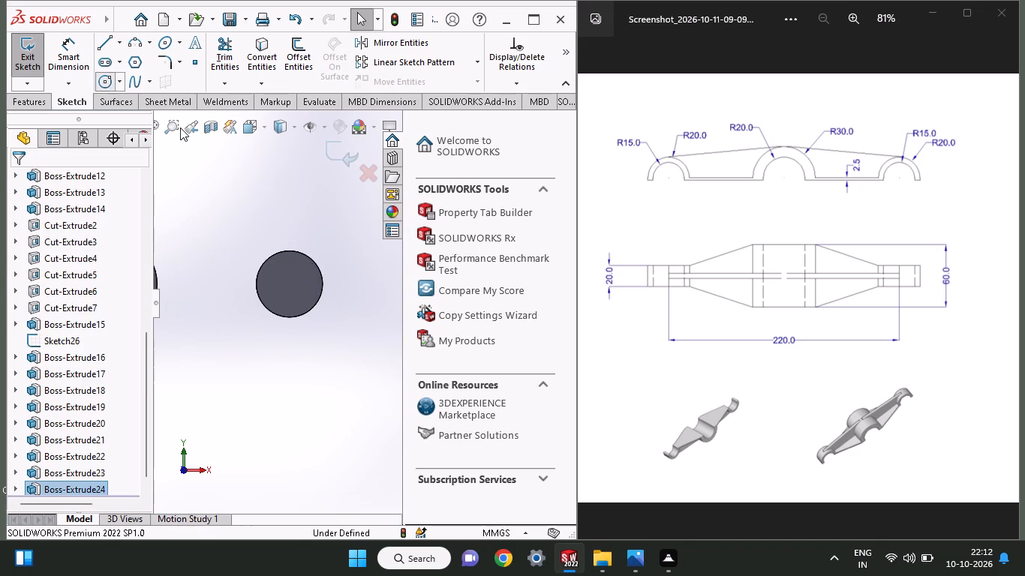
left_click(289, 284)
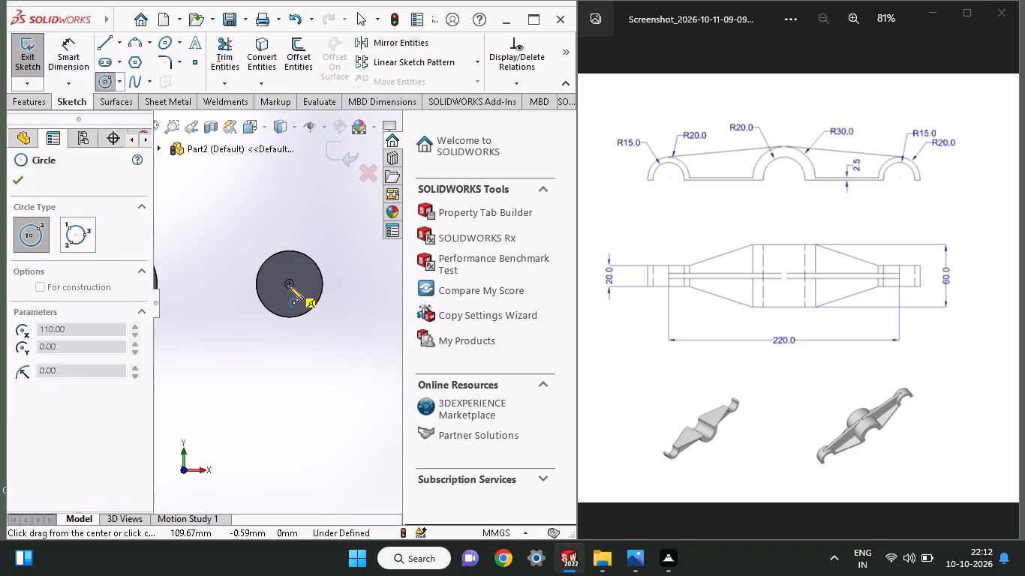
left_click(287, 325)
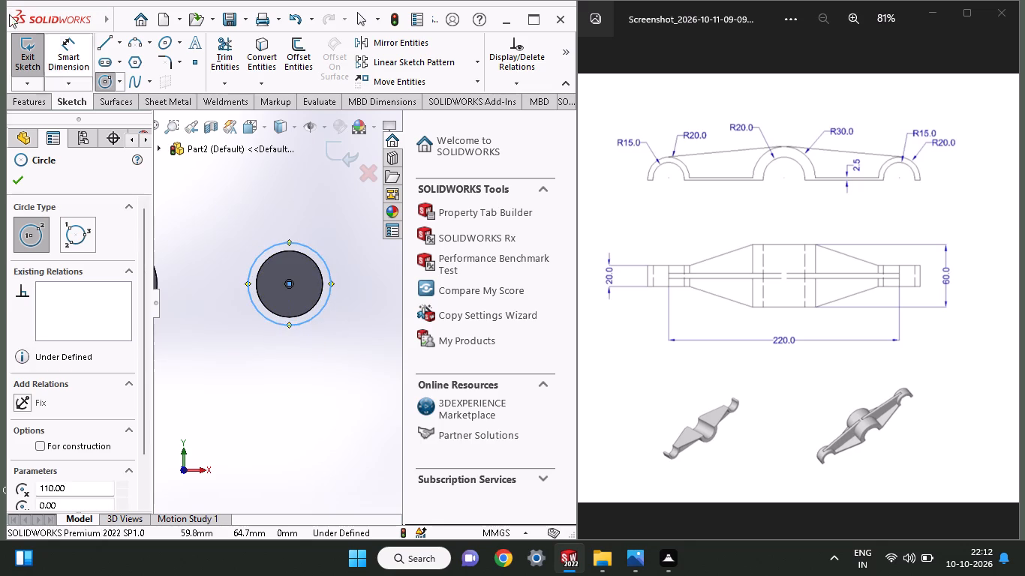
left_click(57, 58)
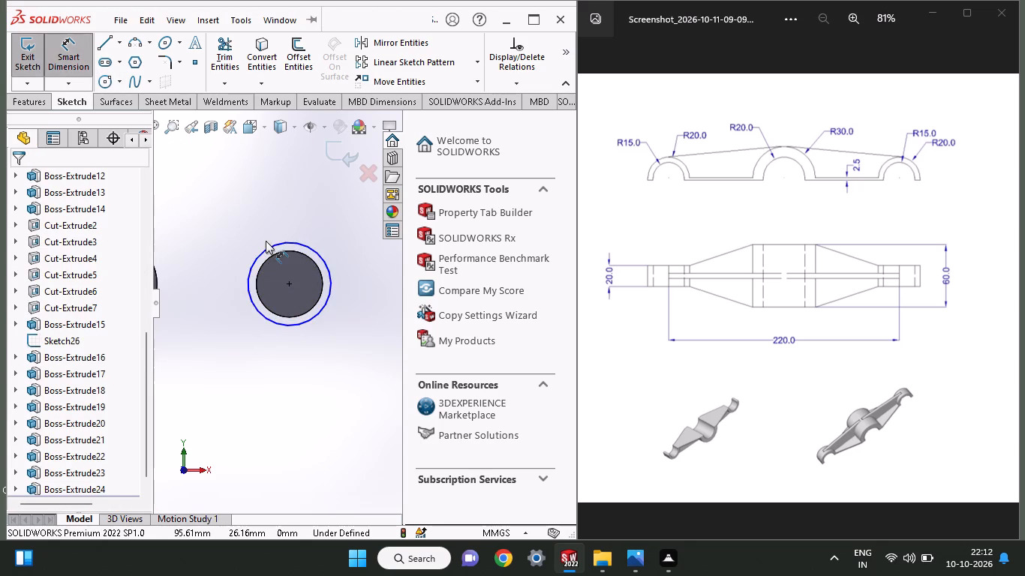
left_click(268, 247)
left_click(272, 224)
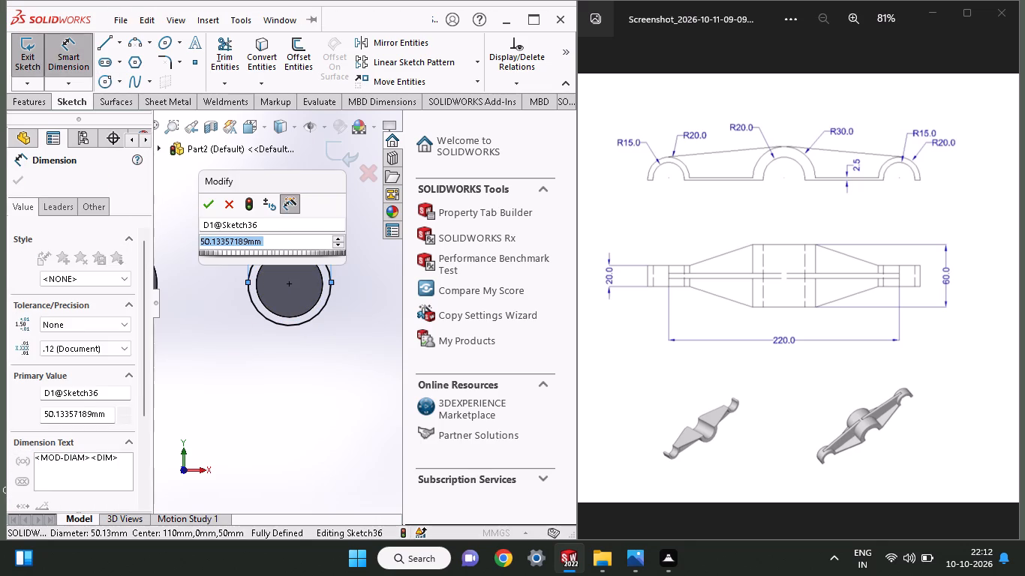
type("20")
key("Return")
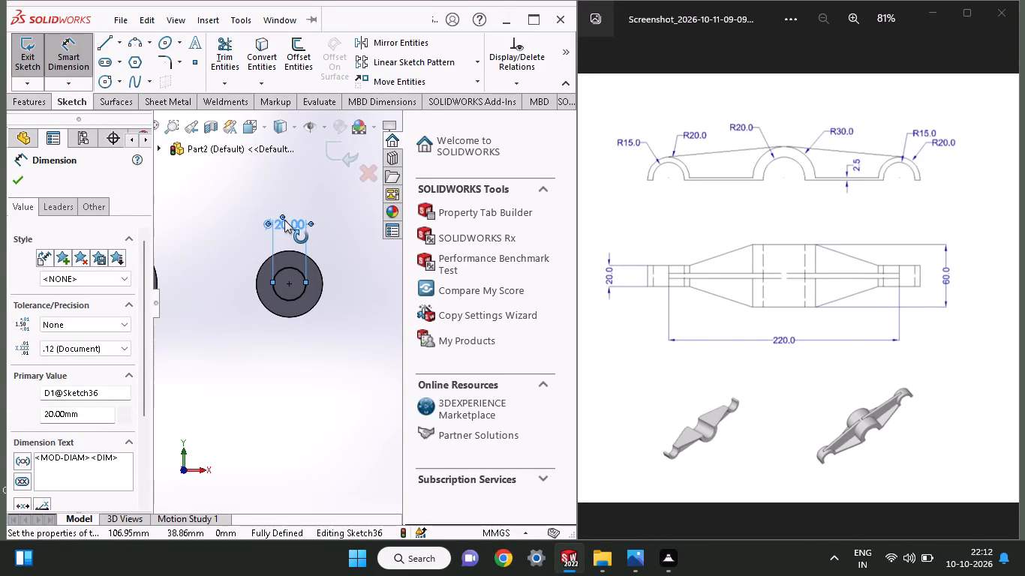
Set the concentric circle's diameter to 40 mm to match the end boss.
double_click(284, 220)
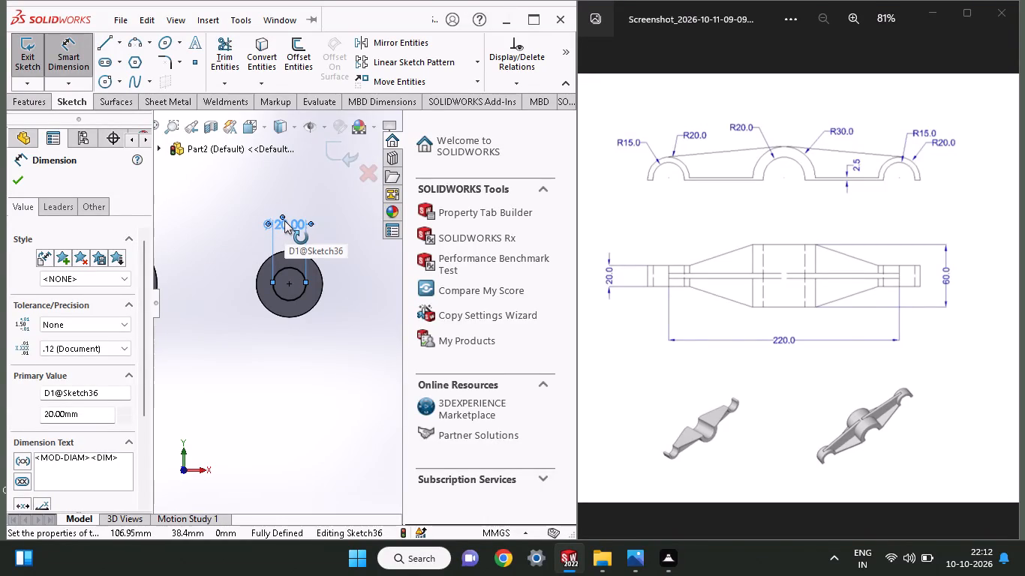
double_click(292, 228)
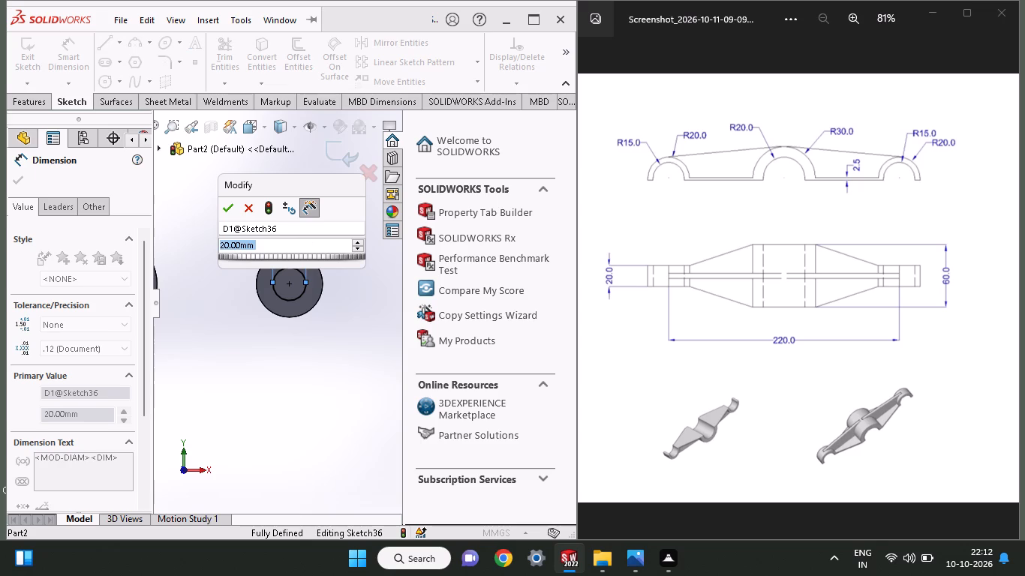
type("40")
key("Return")
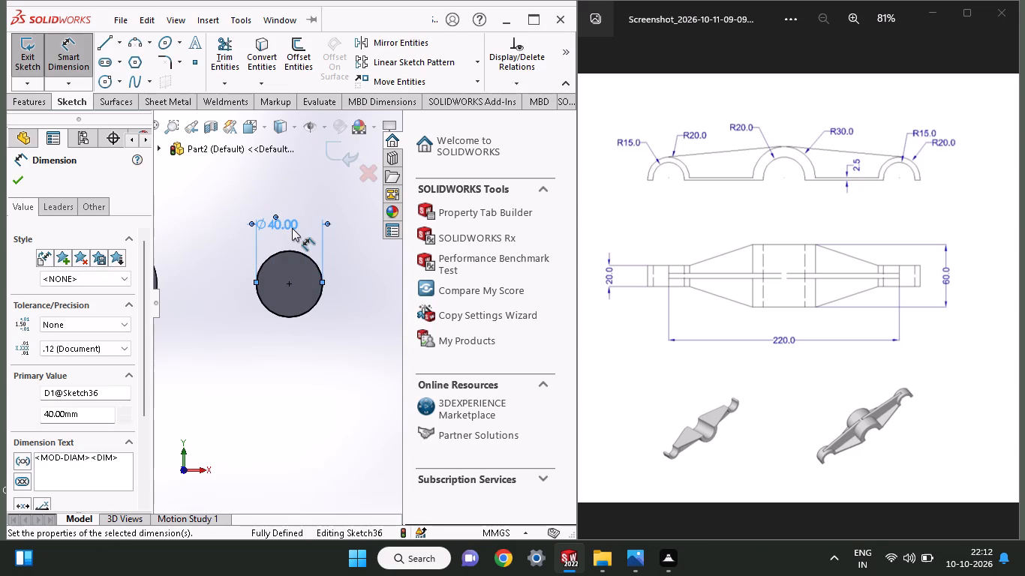
Extrude the 40 mm circle outward from the end boss's face, accepting the preset extrusion settings.
left_click(16, 102)
left_click(32, 73)
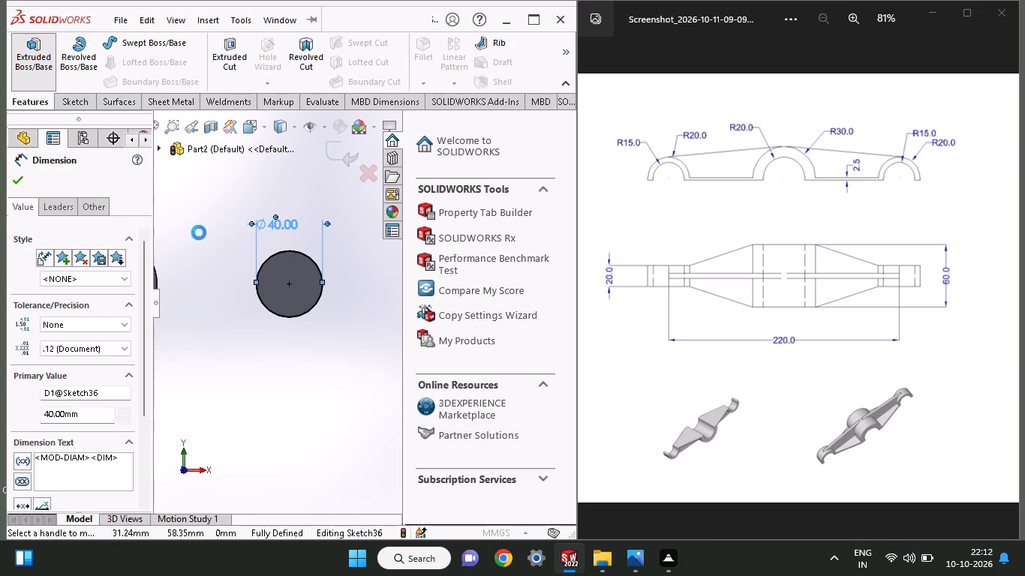
left_click(19, 187)
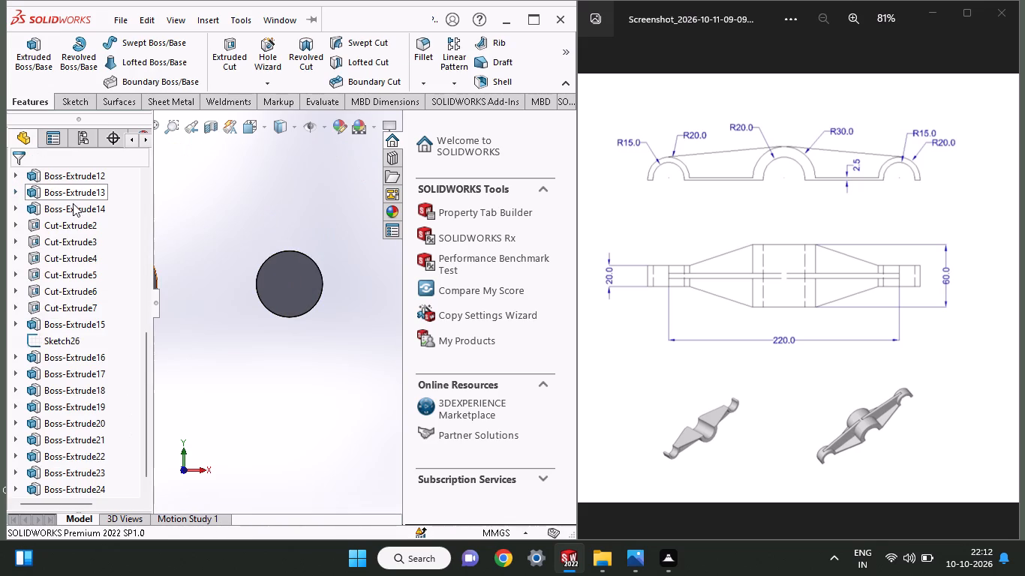
Sketch a circle on the flat end face of the solid boss at X = 110 mm, concentric with it and matching its outer edge.
middle_click_drag(195, 203, 238, 278)
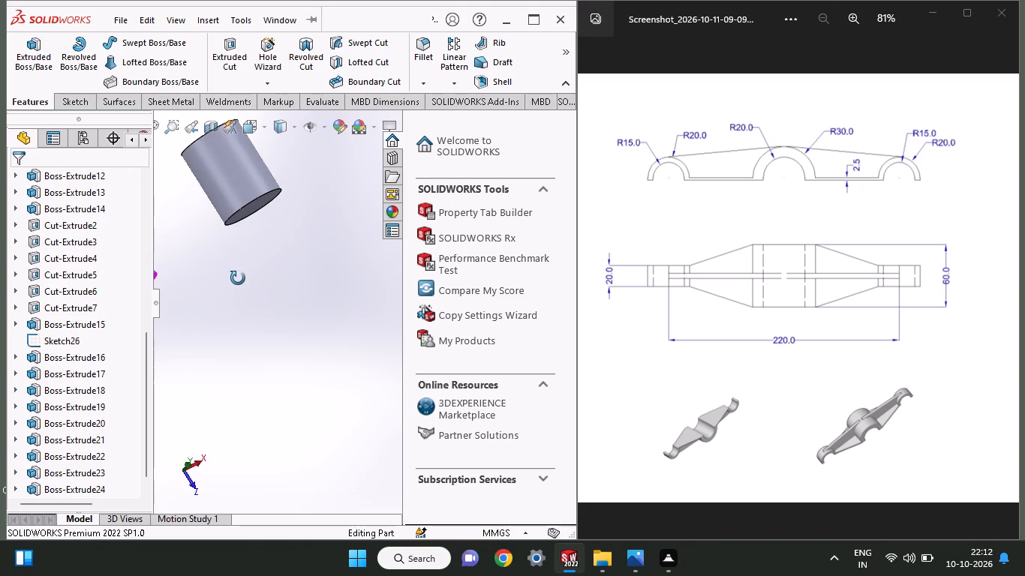
middle_click_drag(238, 278, 206, 278)
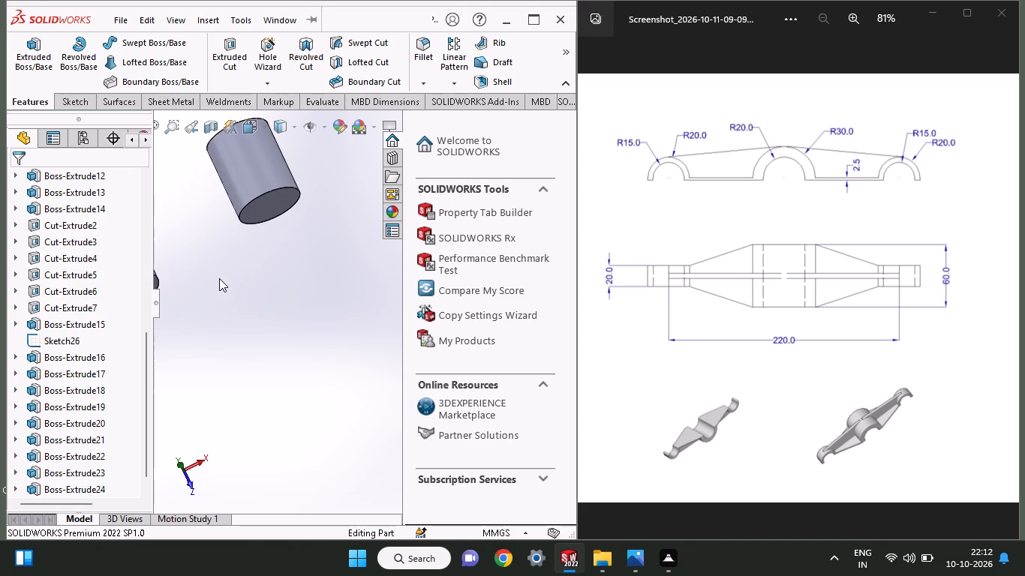
scroll(219, 278, "up", 3, "ctrl")
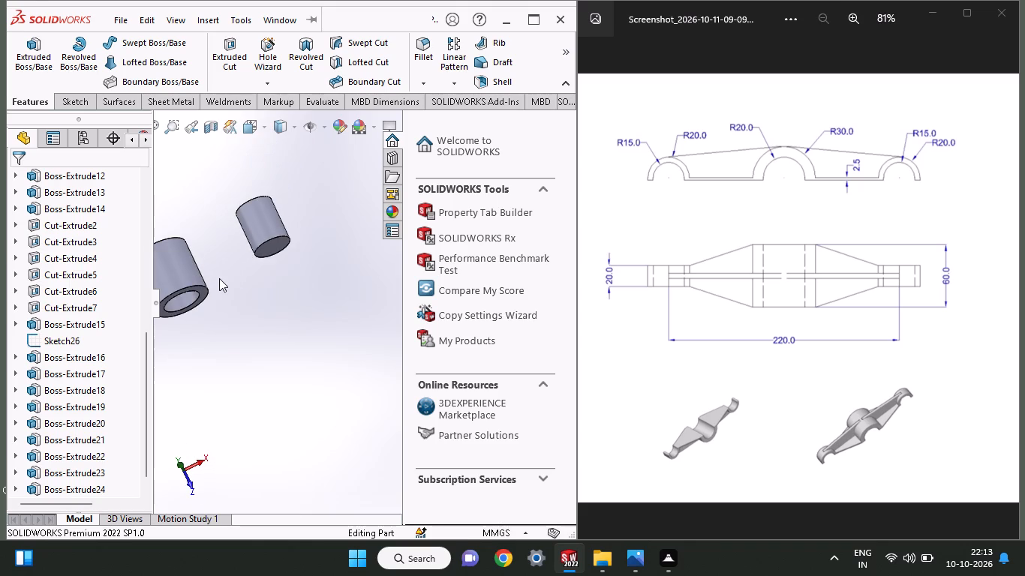
scroll(219, 278, "down", 2, "ctrl")
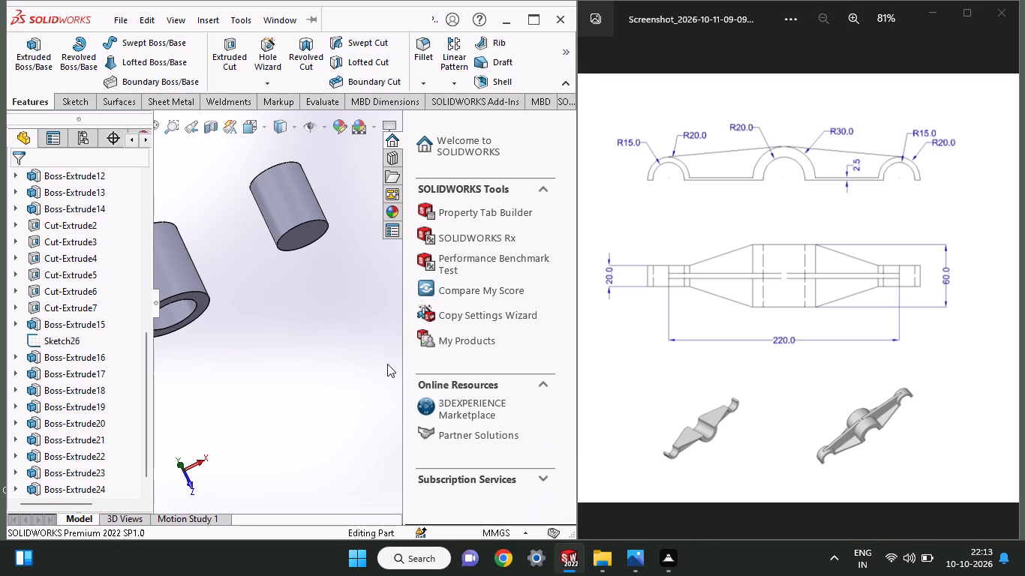
middle_click_drag(326, 284, 326, 269)
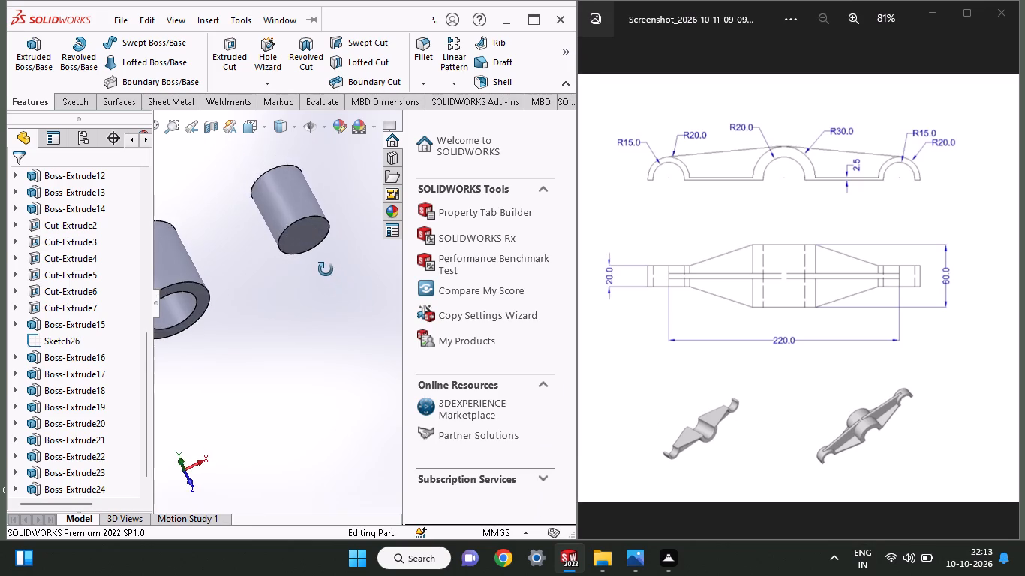
middle_click_drag(326, 269, 312, 259)
left_click(296, 236)
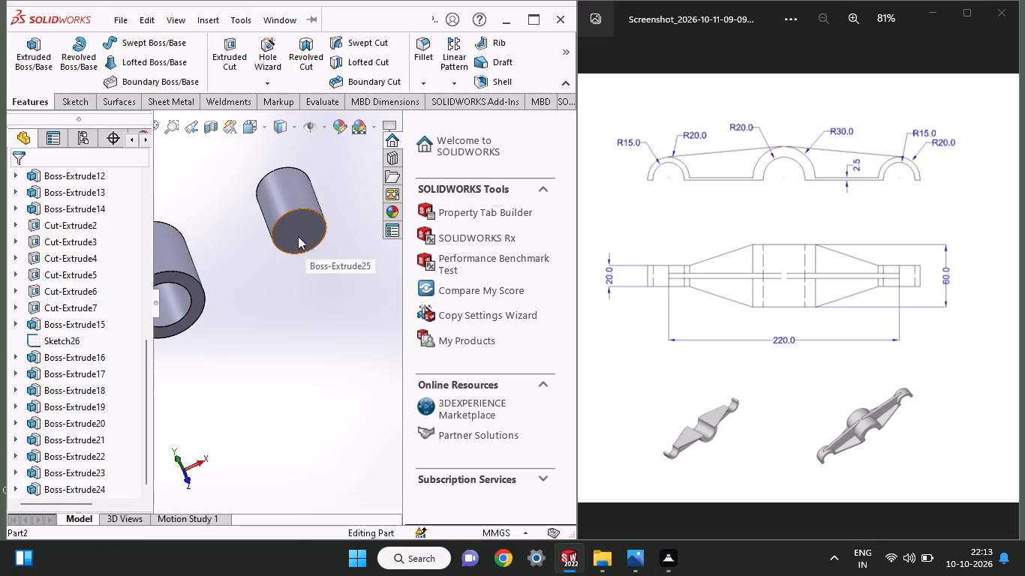
left_click(360, 192)
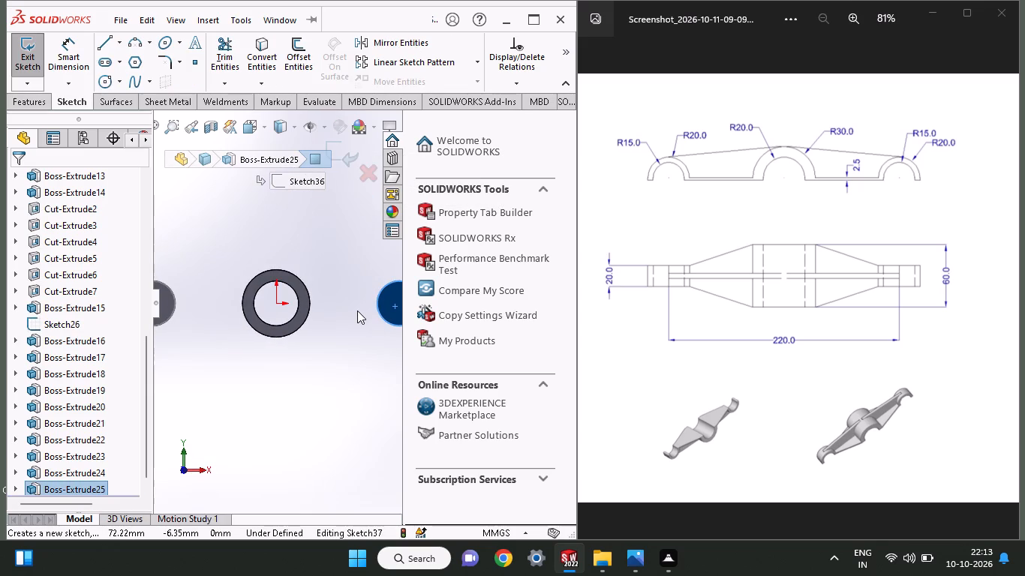
scroll(357, 310, "up", 2, "ctrl")
scroll(357, 310, "down", 4, "ctrl")
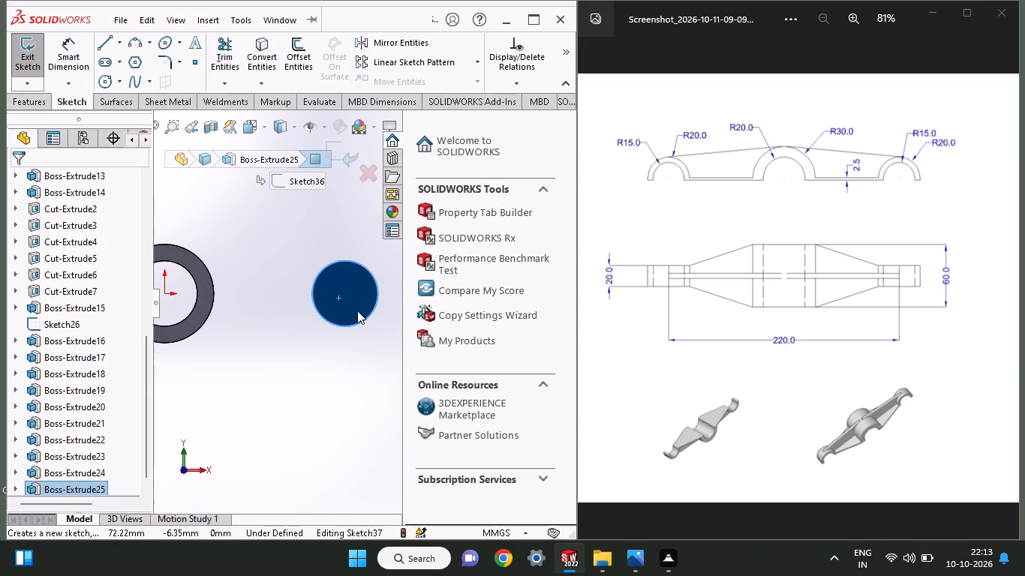
scroll(357, 310, "down", 1, "ctrl")
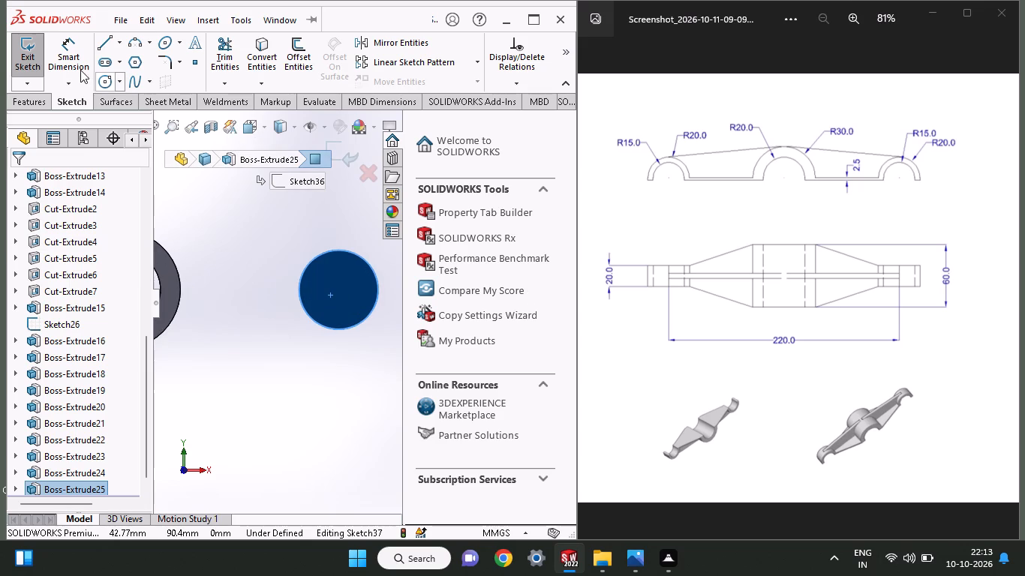
left_click(101, 76)
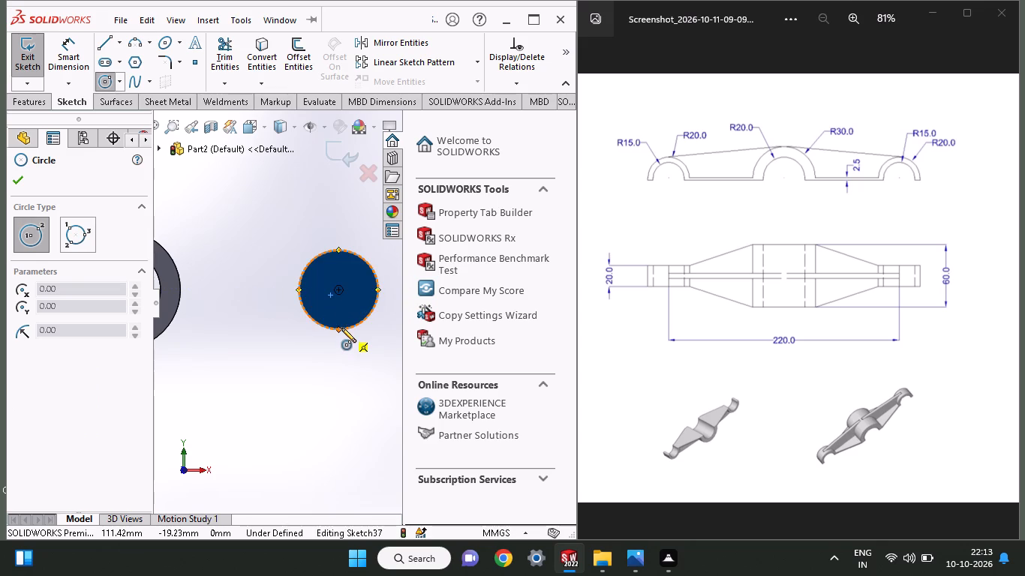
left_click(338, 288)
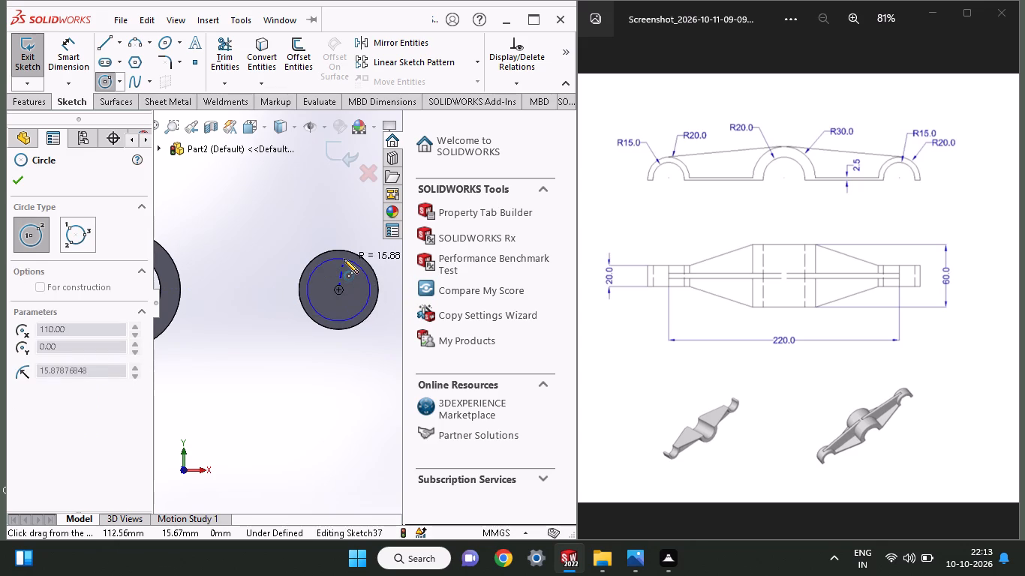
left_click(344, 250)
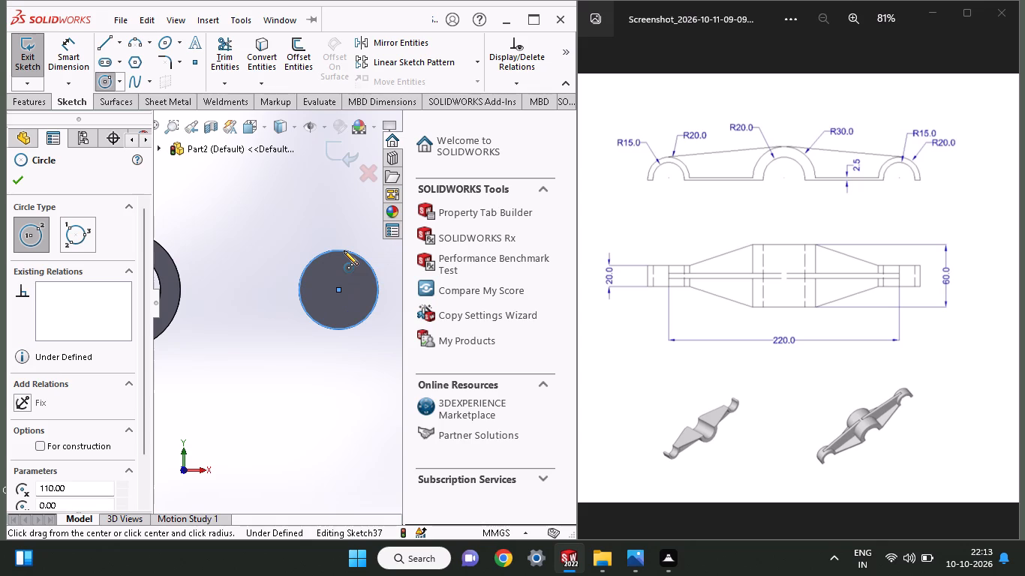
Extrude the circle outward from the end boss's face as a 10 mm blind boss merged with the existing body.
left_click(44, 104)
left_click(42, 36)
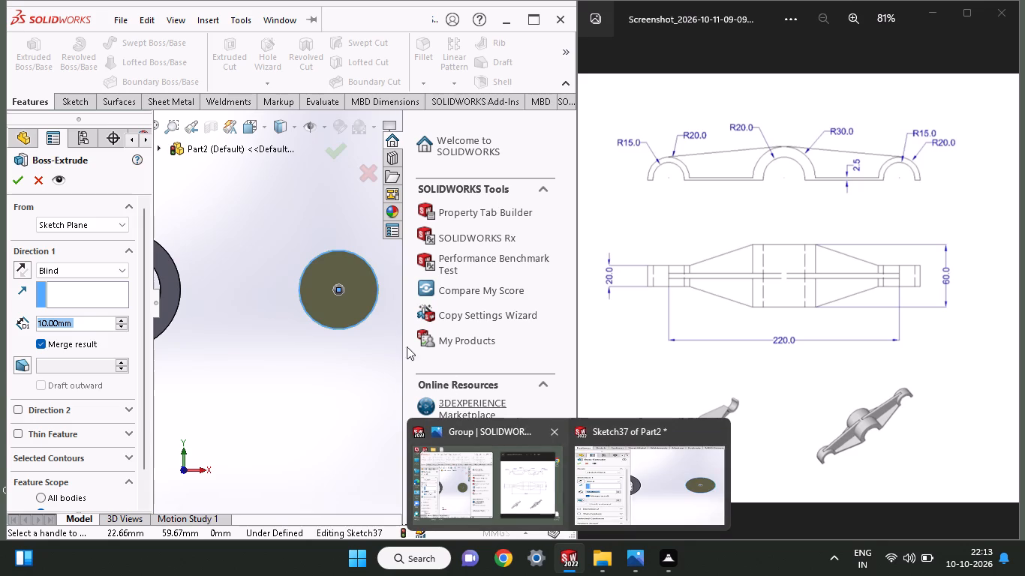
middle_click_drag(342, 246, 359, 303)
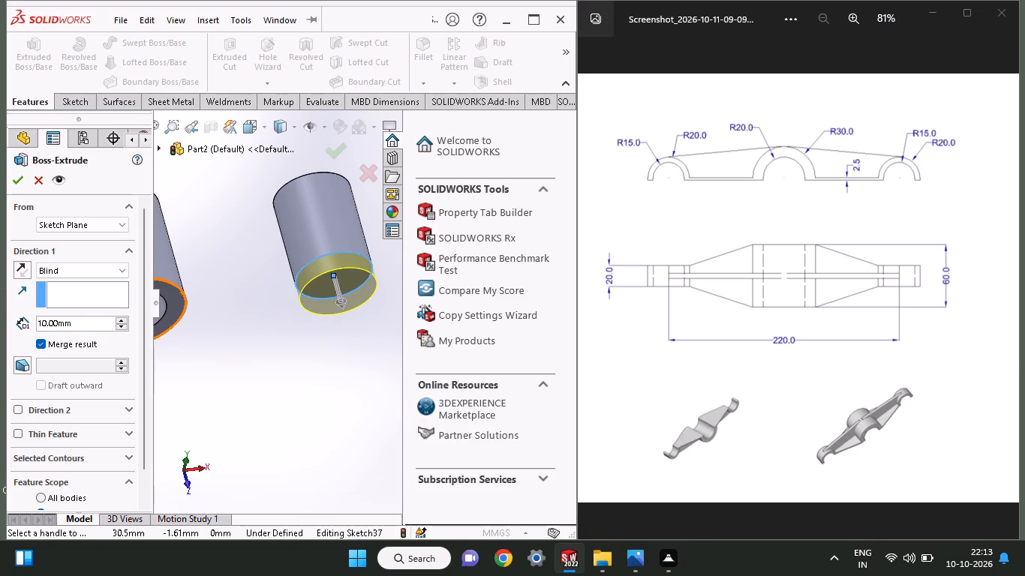
left_click(18, 185)
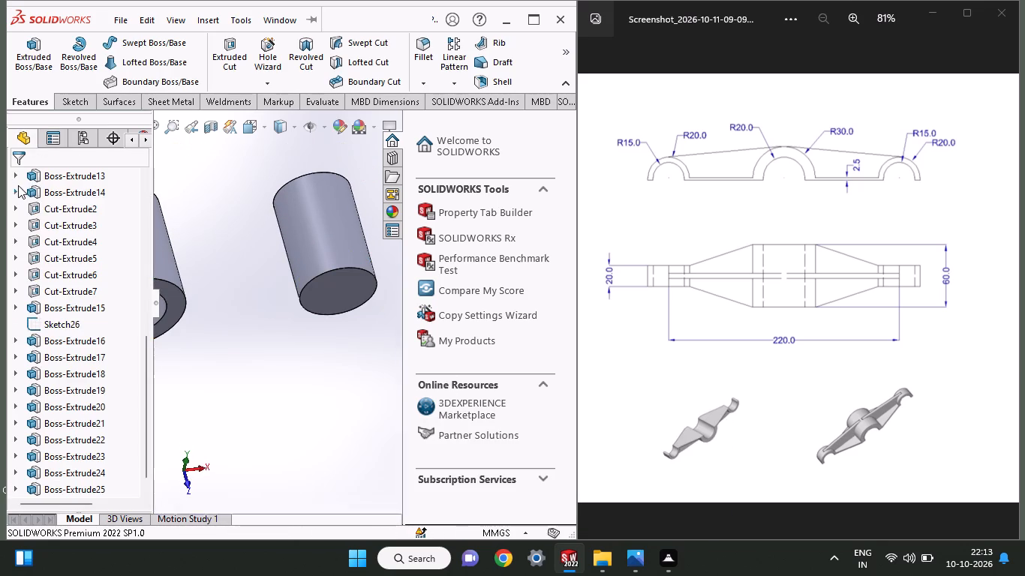
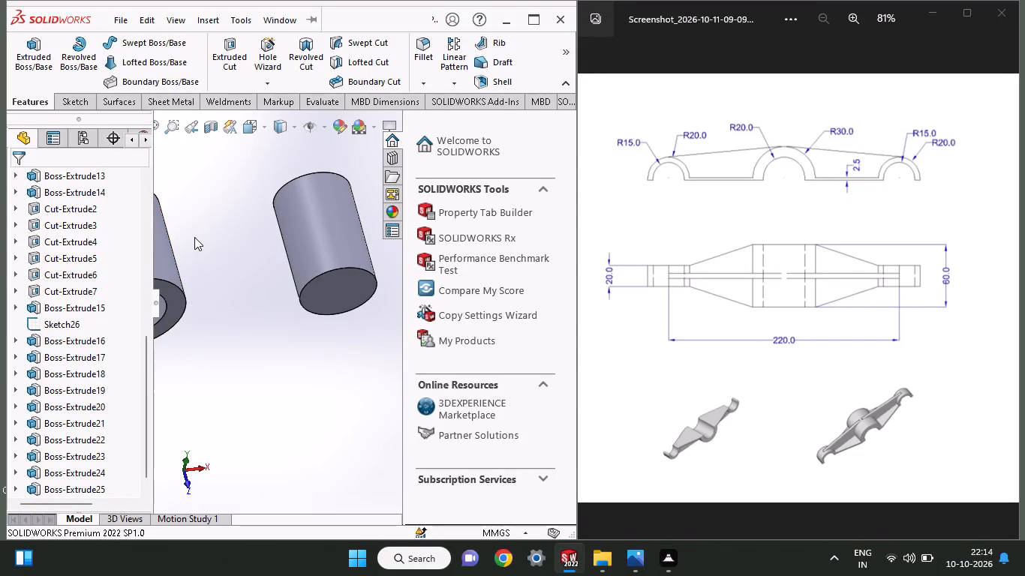
Sketch a circle about 15 mm in diameter on the solid end boss's flat face, centred at X = 110 mm.
middle_click_drag(241, 301, 202, 273)
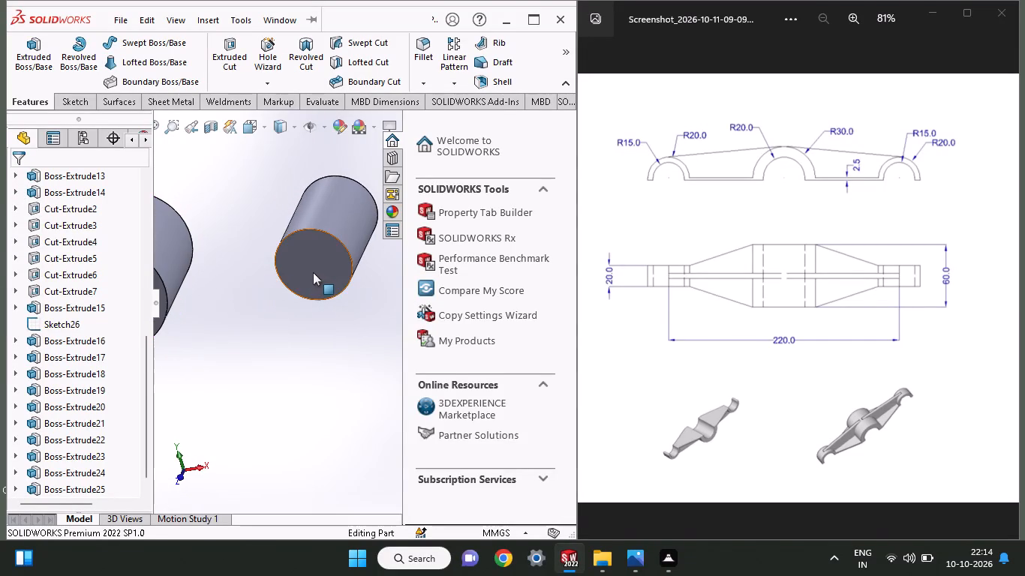
left_click(317, 268)
left_click(389, 221)
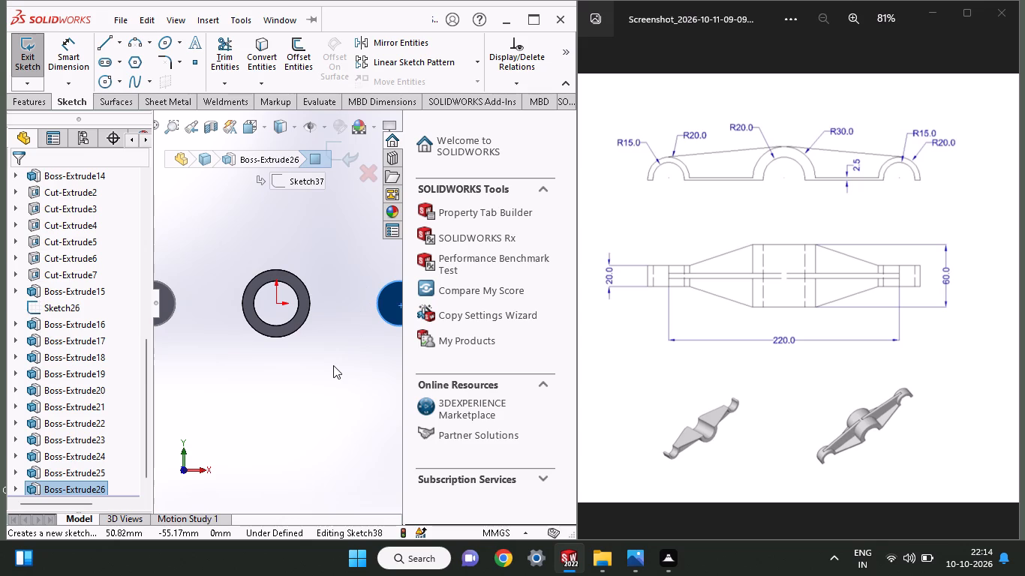
scroll(333, 365, "left", 1)
scroll(333, 365, "right", 1)
scroll(333, 365, "left", 1)
scroll(333, 365, "up", 3, "ctrl")
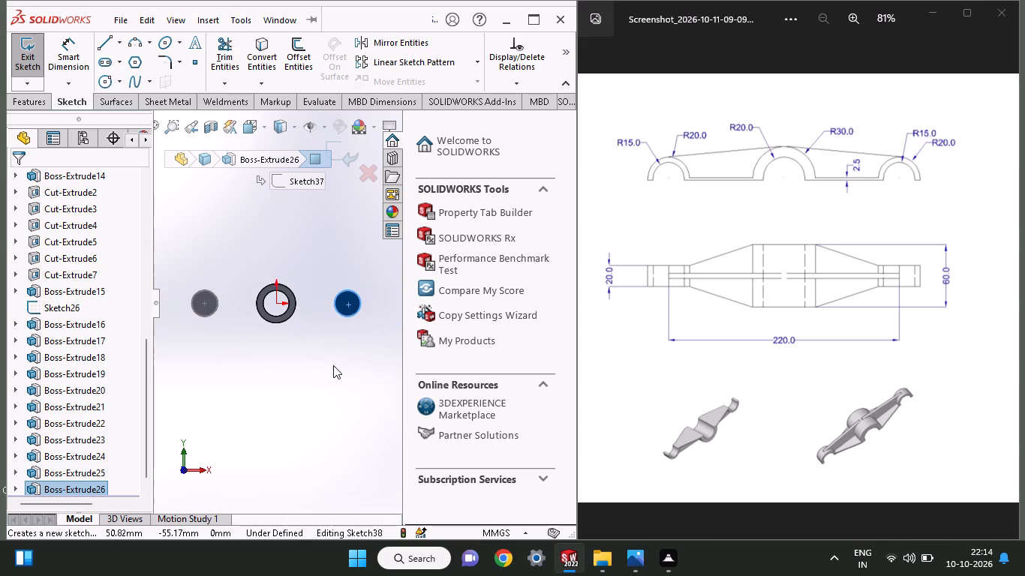
scroll(333, 365, "down", 2, "ctrl")
scroll(346, 274, "down", 6, "ctrl")
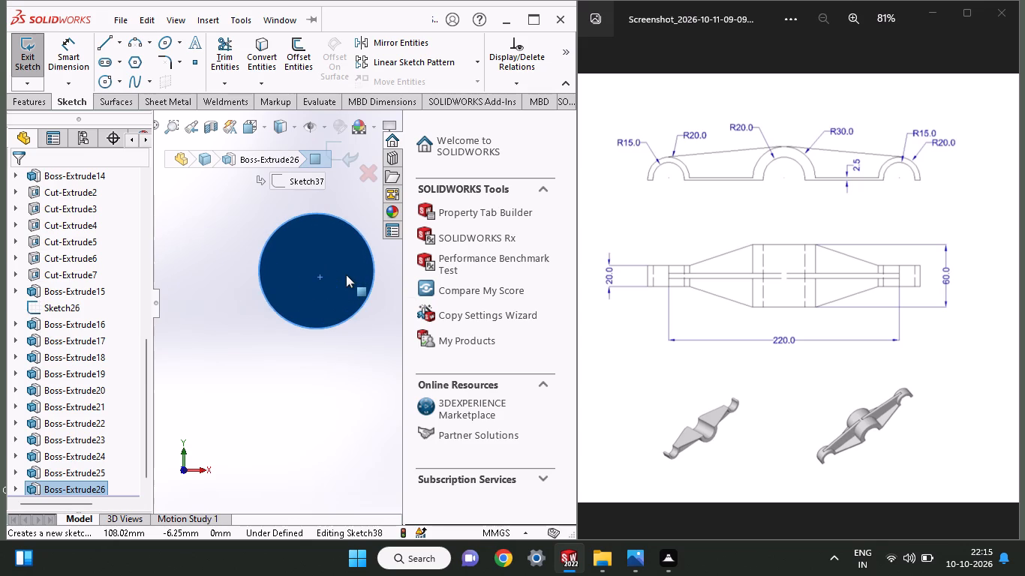
scroll(346, 274, "down", 1, "ctrl")
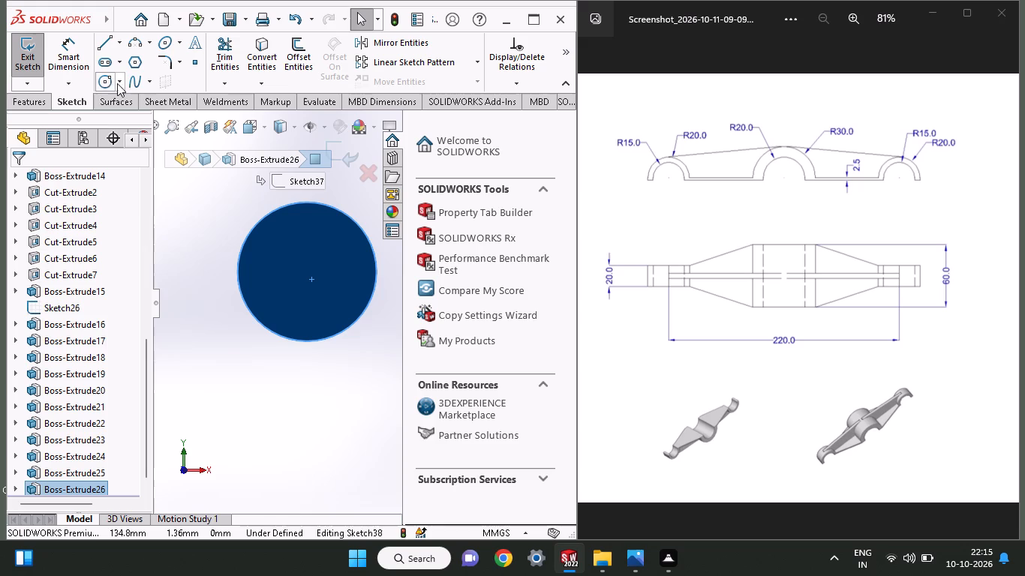
left_click(96, 84)
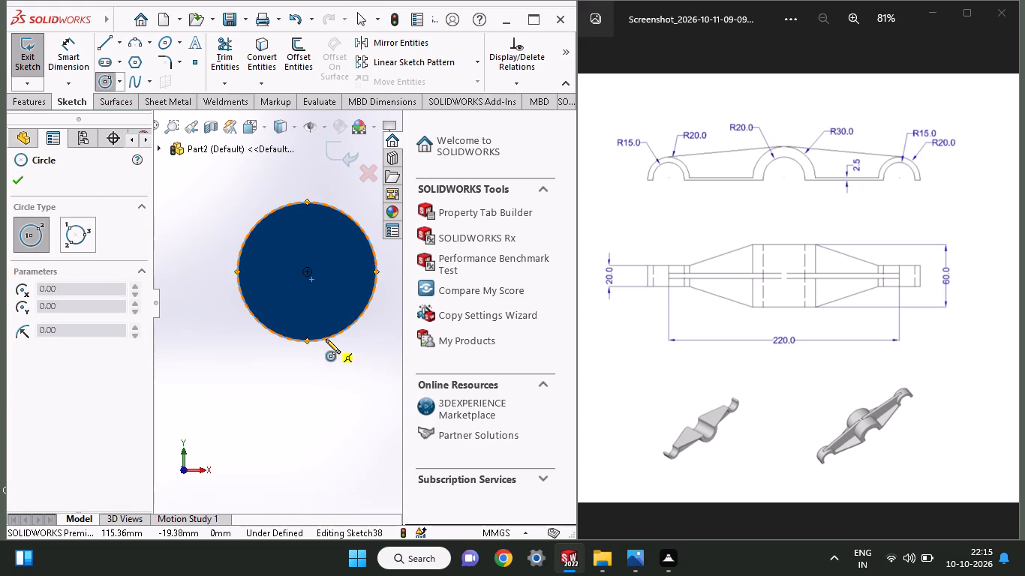
left_click(306, 272)
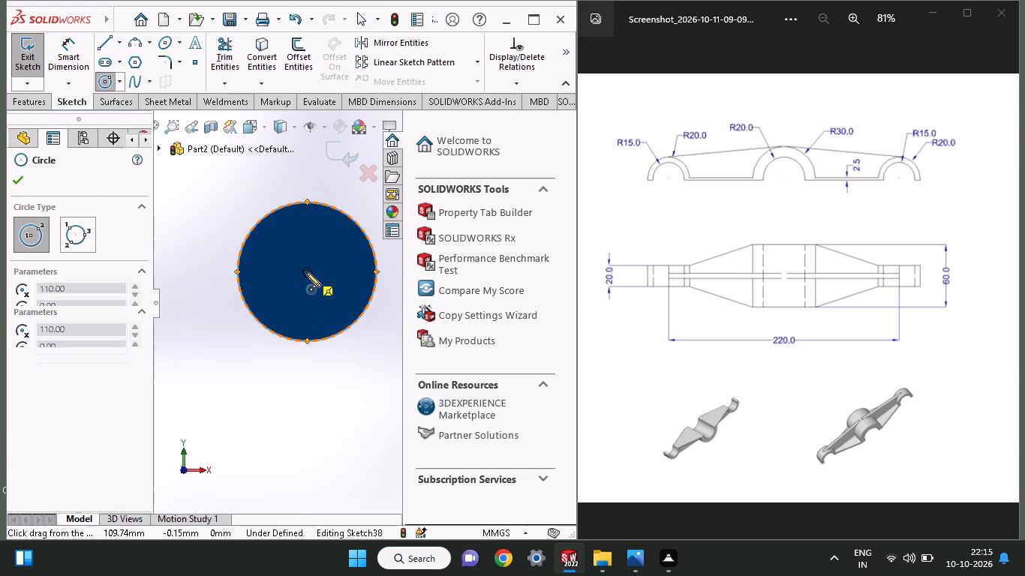
left_click(305, 245)
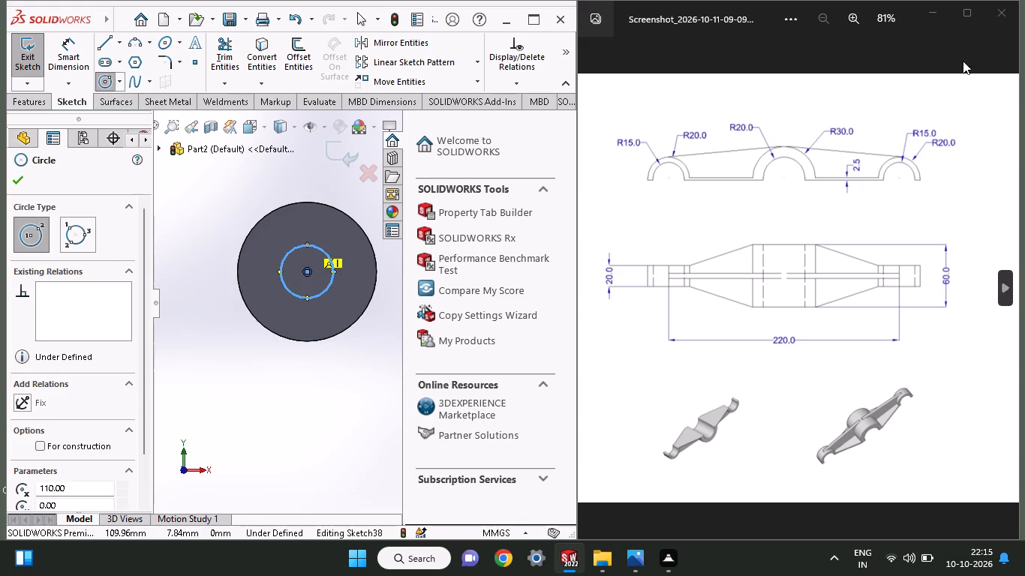
Dimension the new circle on the X = 110 mm end boss with a diameter of 30 mm.
left_click(53, 45)
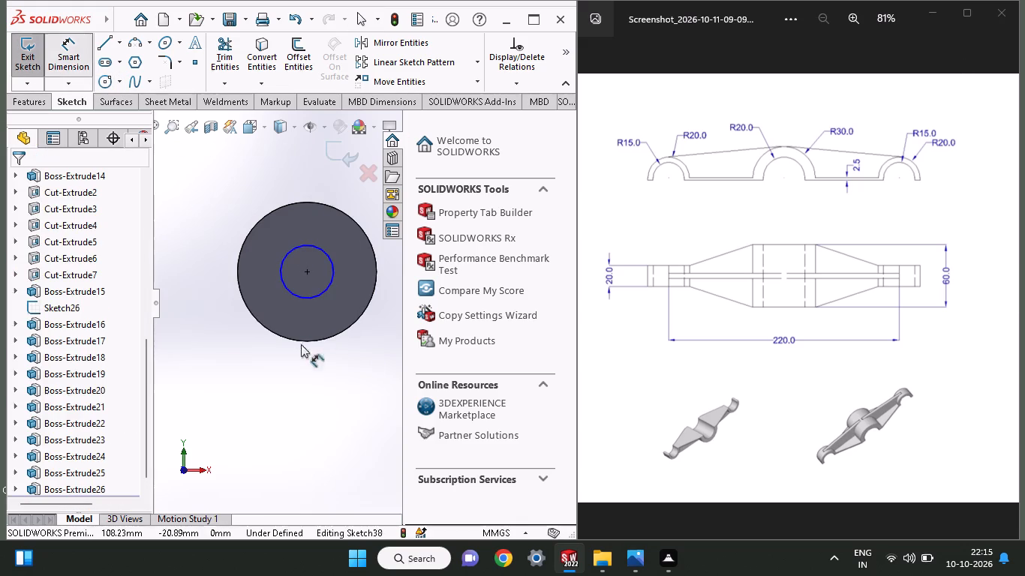
left_click(301, 298)
left_click(291, 371)
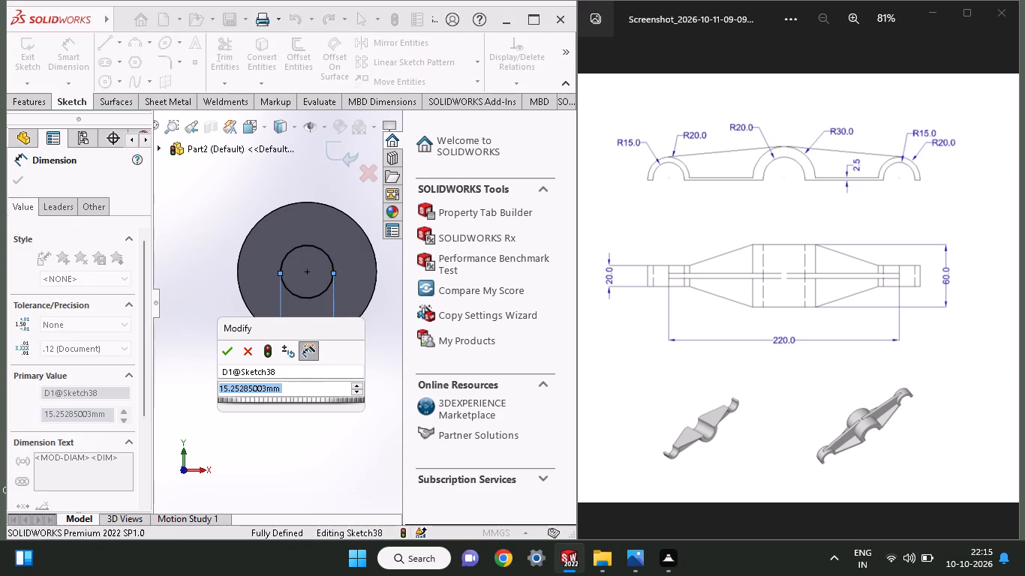
type("30")
key("Return")
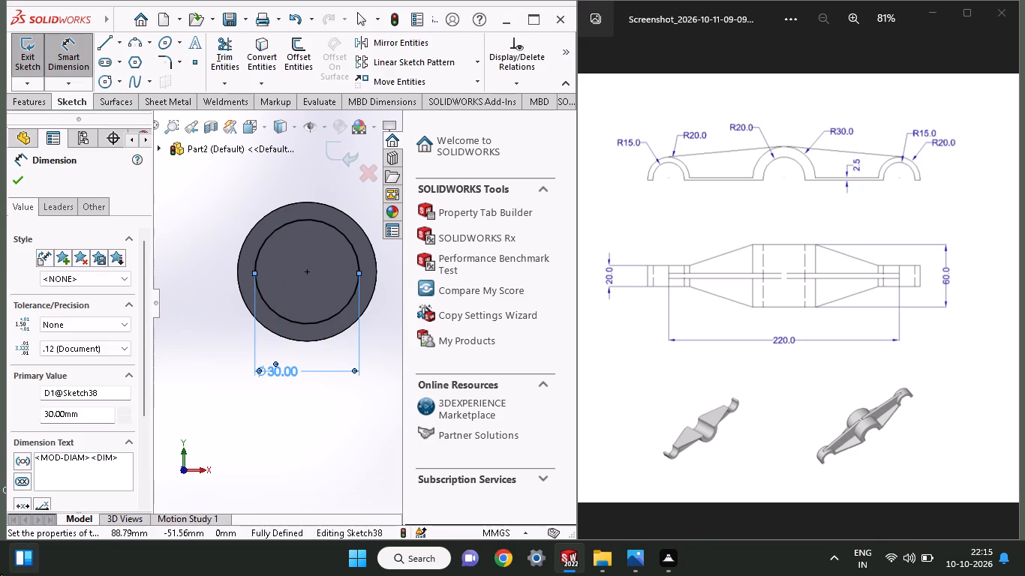
Cut the 30 mm circle 10 mm blind into the end boss at X = 110 mm.
left_click(12, 104)
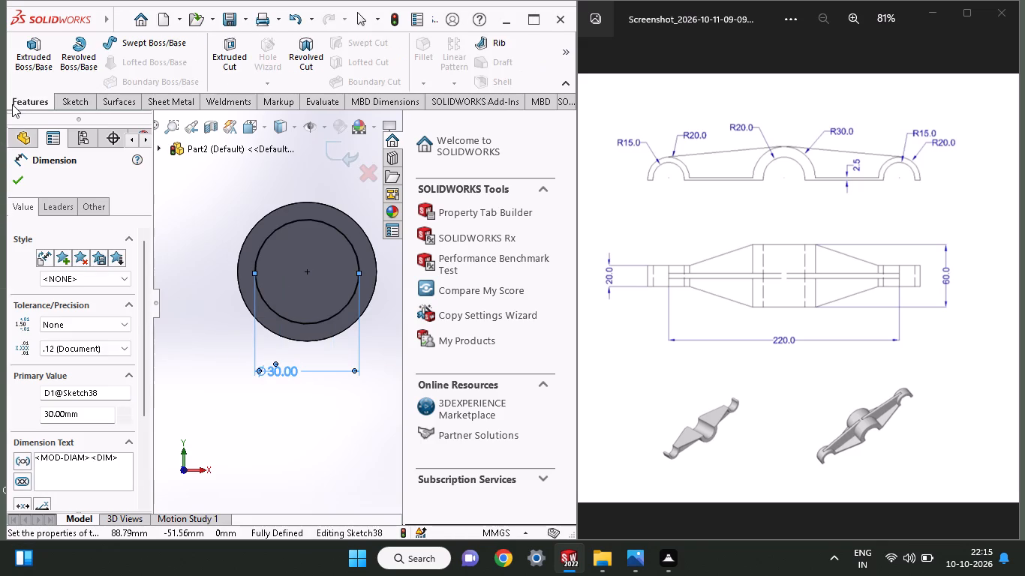
left_click(218, 52)
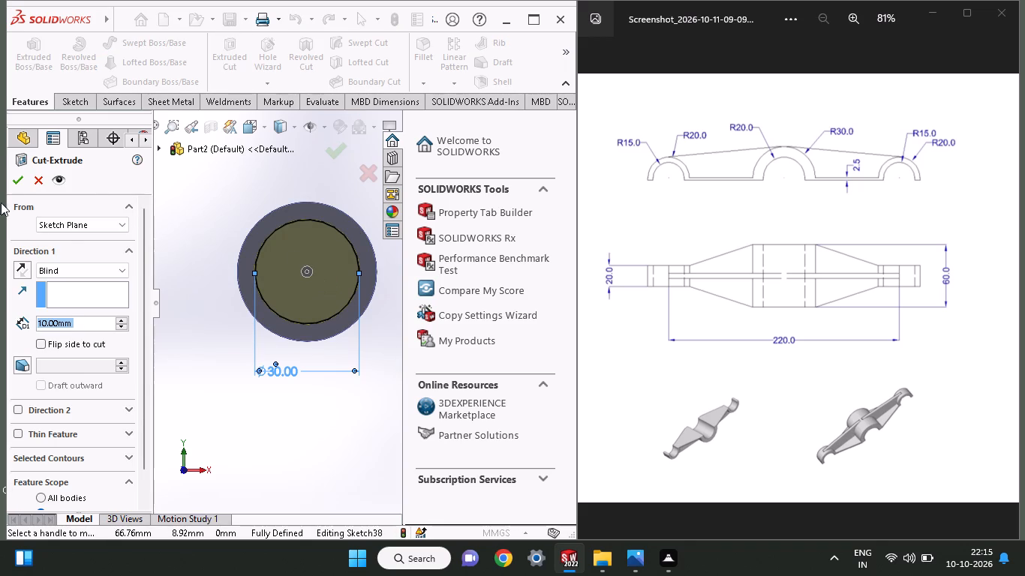
left_click(11, 187)
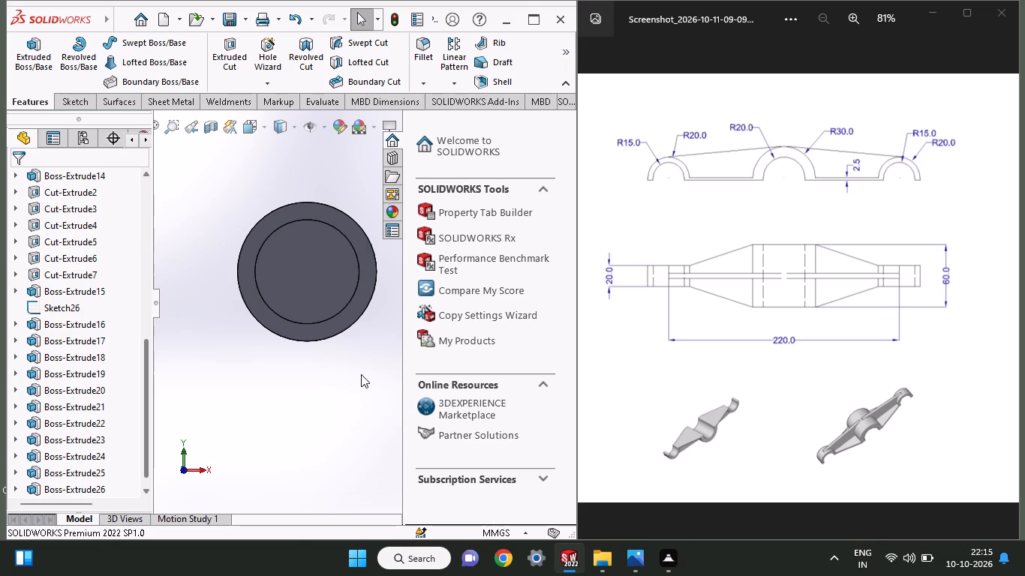
Sketch a 15 mm radius circle on the new pocket's floor at X = 110 mm, concentric with and matching the bore edge.
left_click(315, 280)
left_click(380, 243)
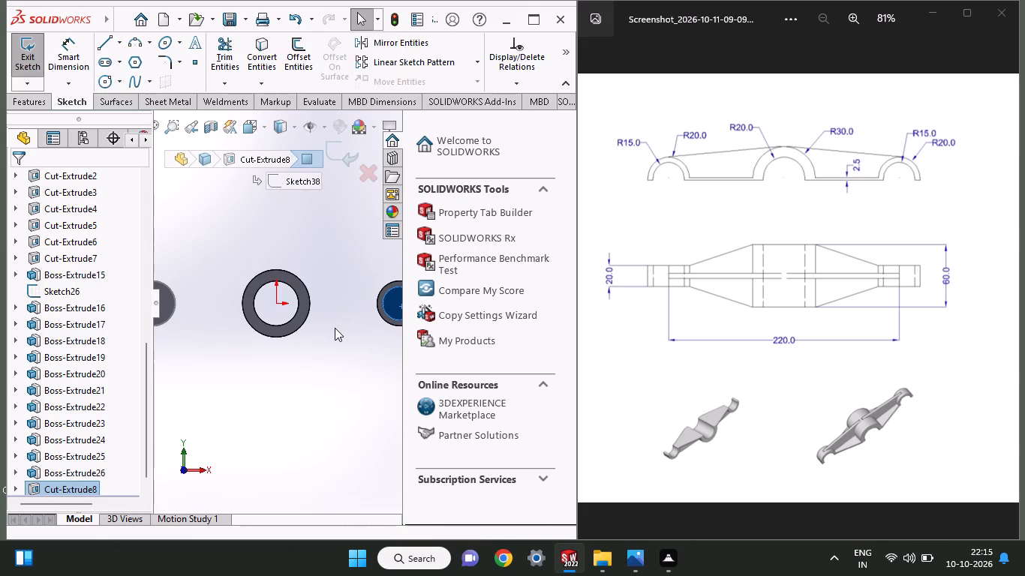
left_click(156, 128)
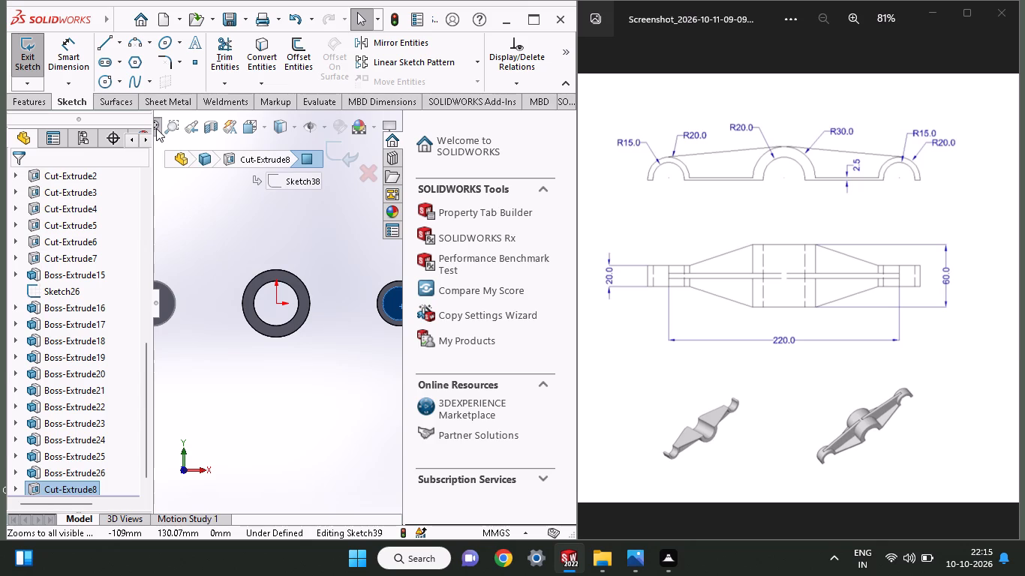
left_click(156, 128)
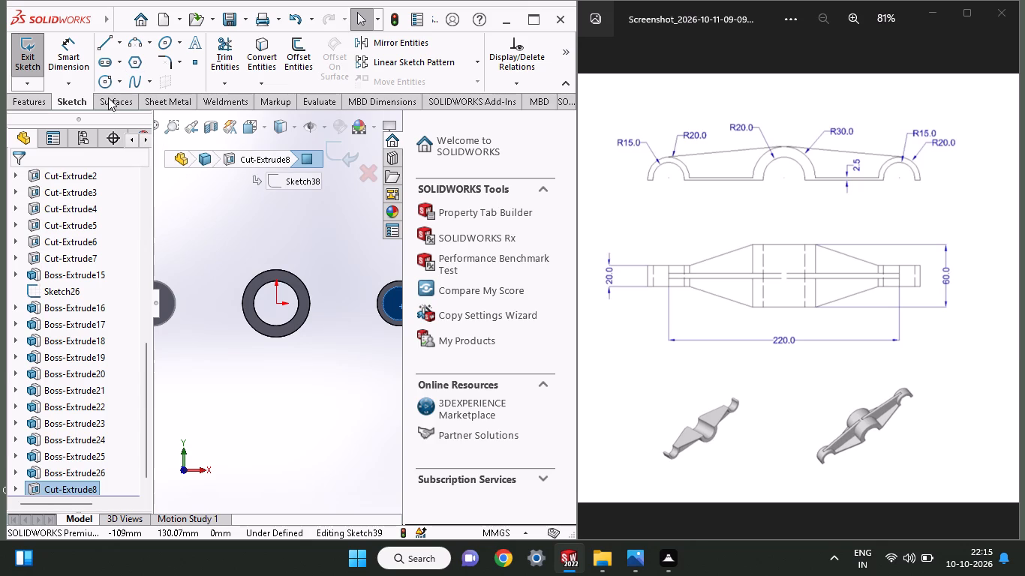
left_click(101, 85)
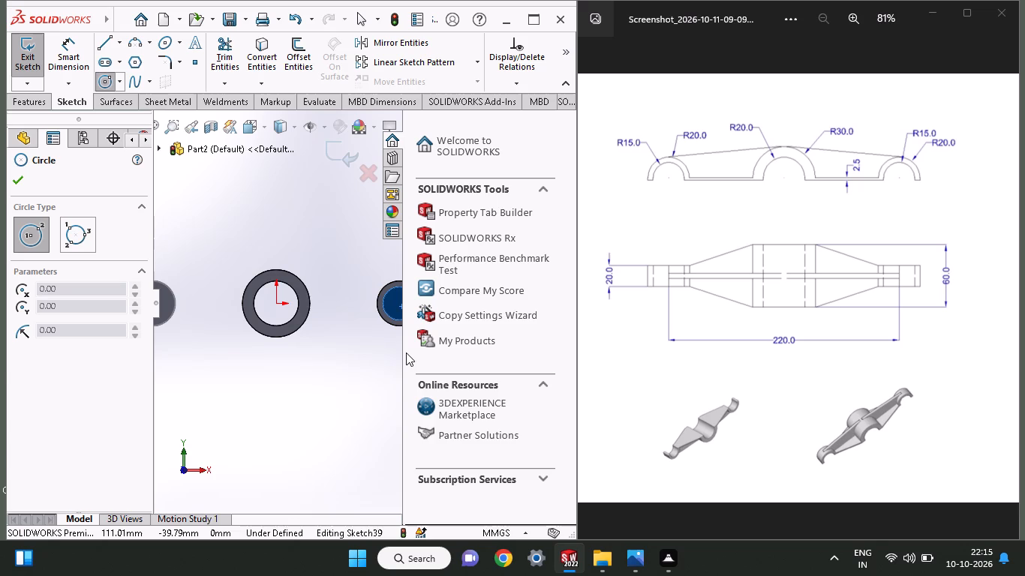
left_click_drag(403, 352, 485, 361)
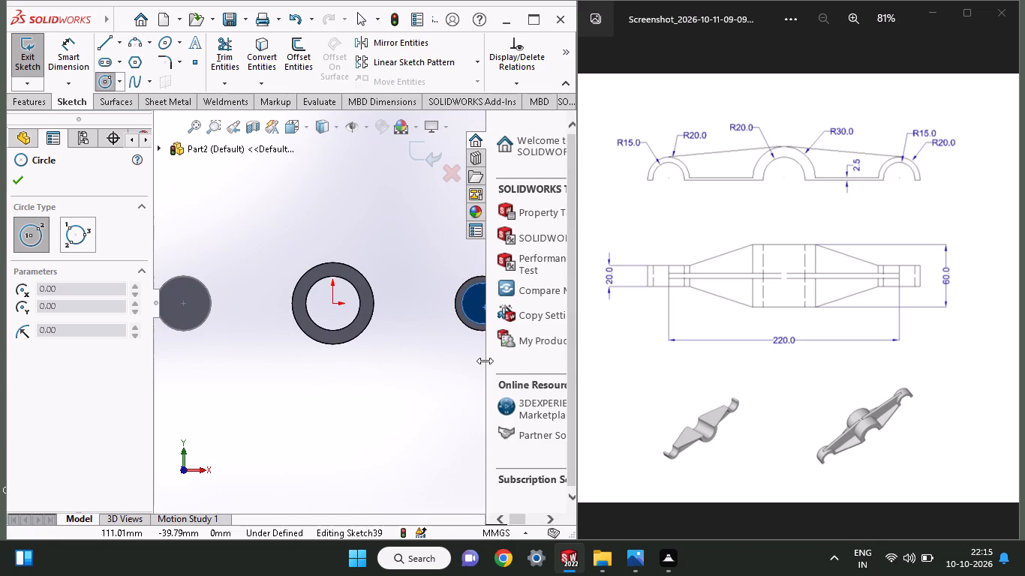
left_click_drag(485, 361, 512, 376)
middle_click_drag(421, 347, 379, 349)
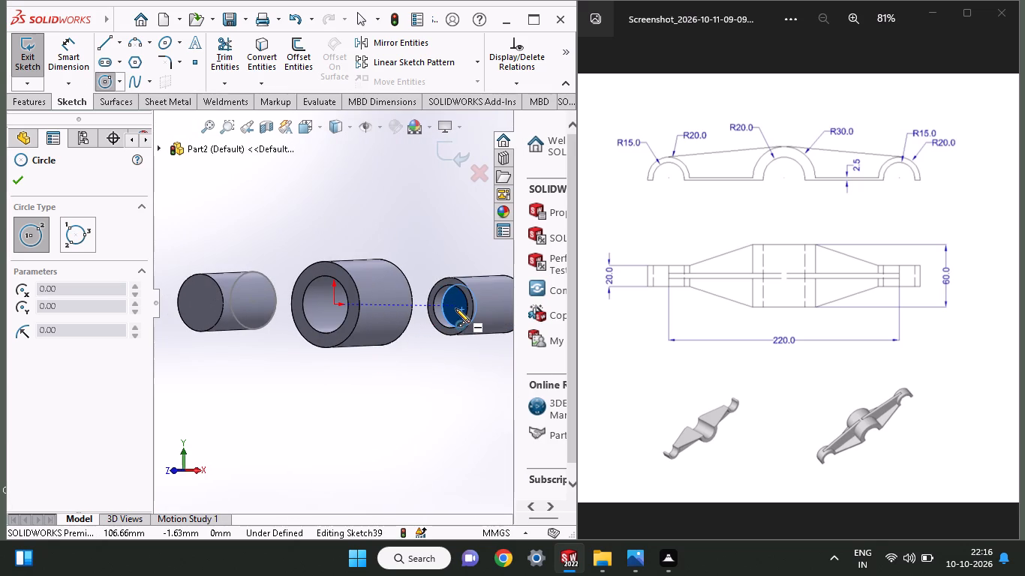
middle_click_drag(455, 307, 474, 310)
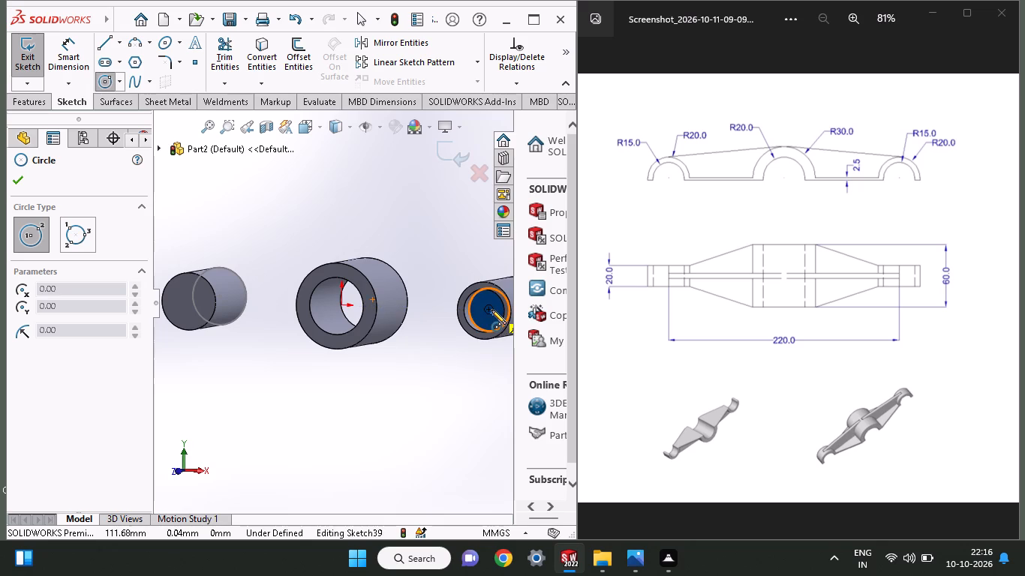
left_click(491, 310)
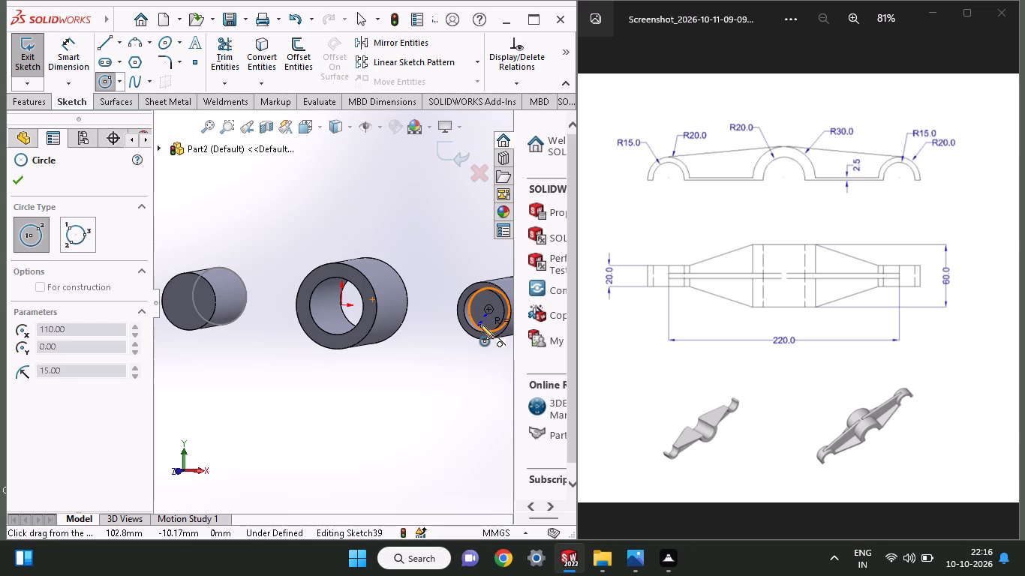
left_click(479, 324)
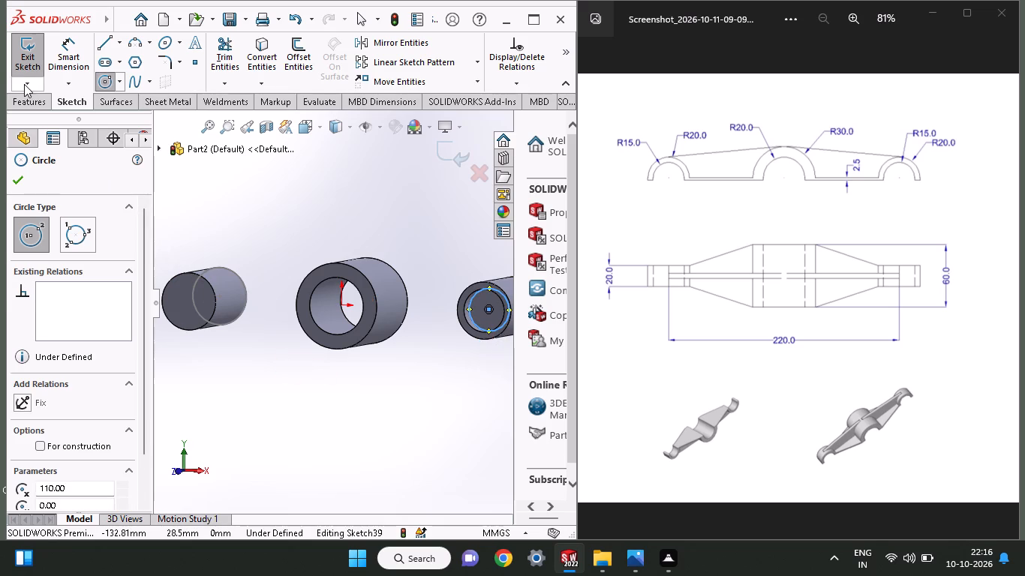
Cut the pocket-floor circle a further 10 mm blind to deepen the bore at X = 110 mm.
left_click(25, 104)
left_click(230, 62)
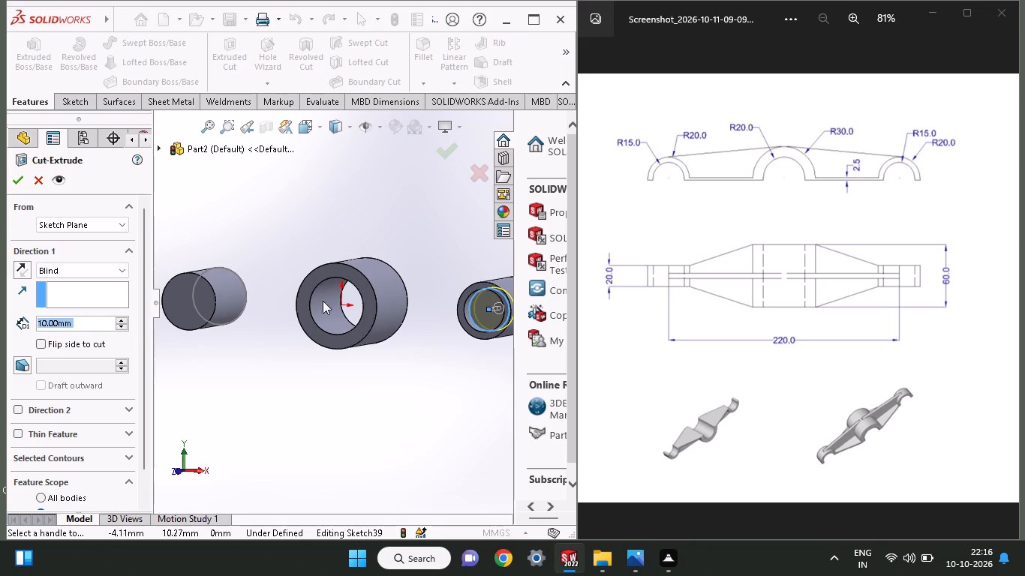
left_click(13, 182)
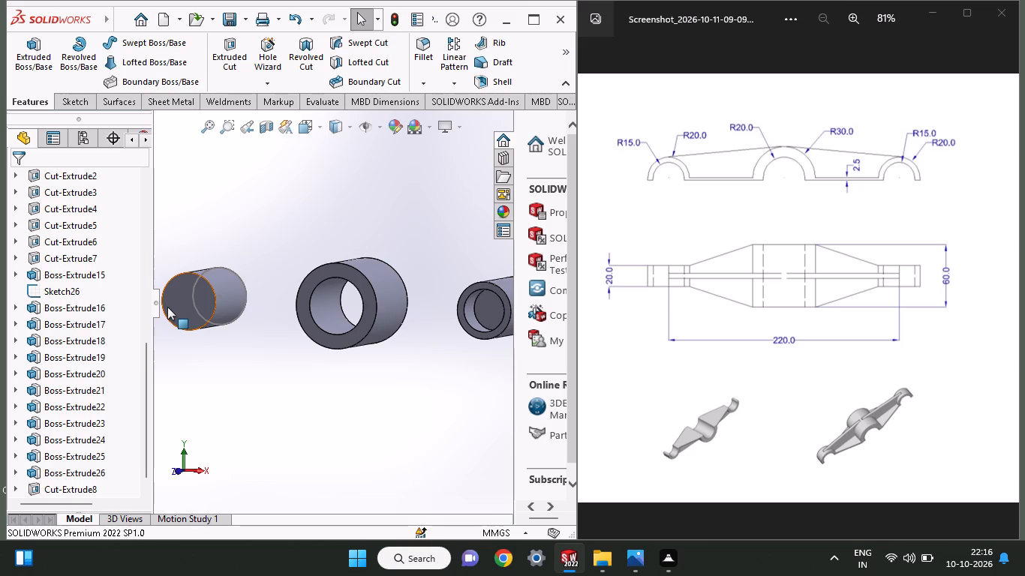
Sketch a circle about 17.6 mm in diameter on the opposite end boss's flat face, centred at X = -110 mm.
left_click(167, 307)
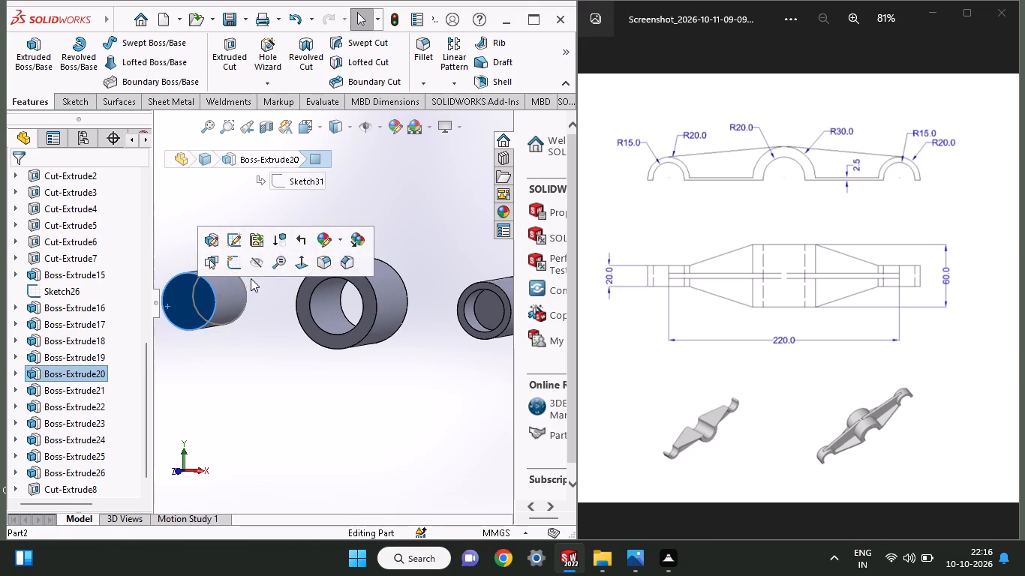
left_click(236, 266)
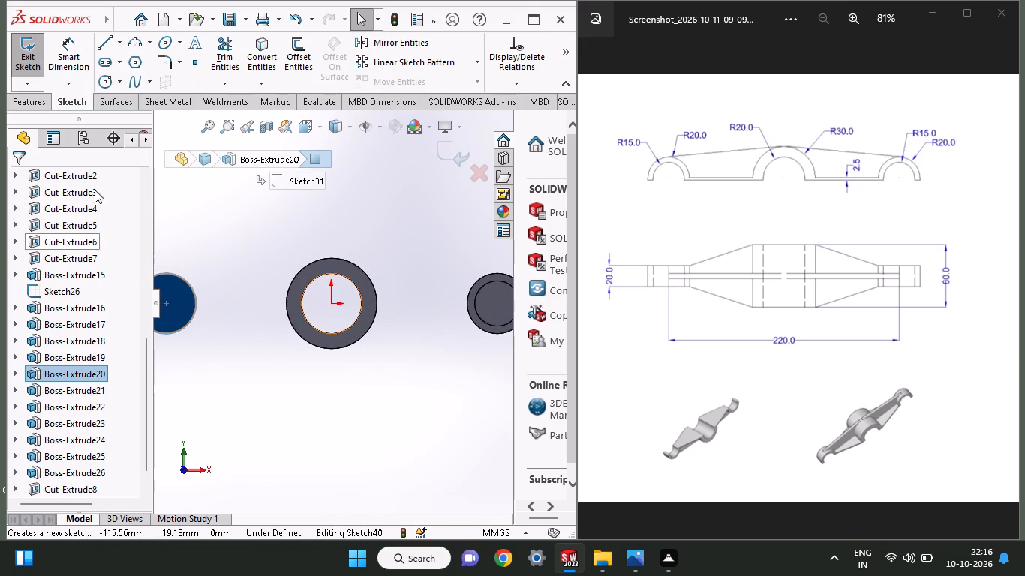
left_click(110, 89)
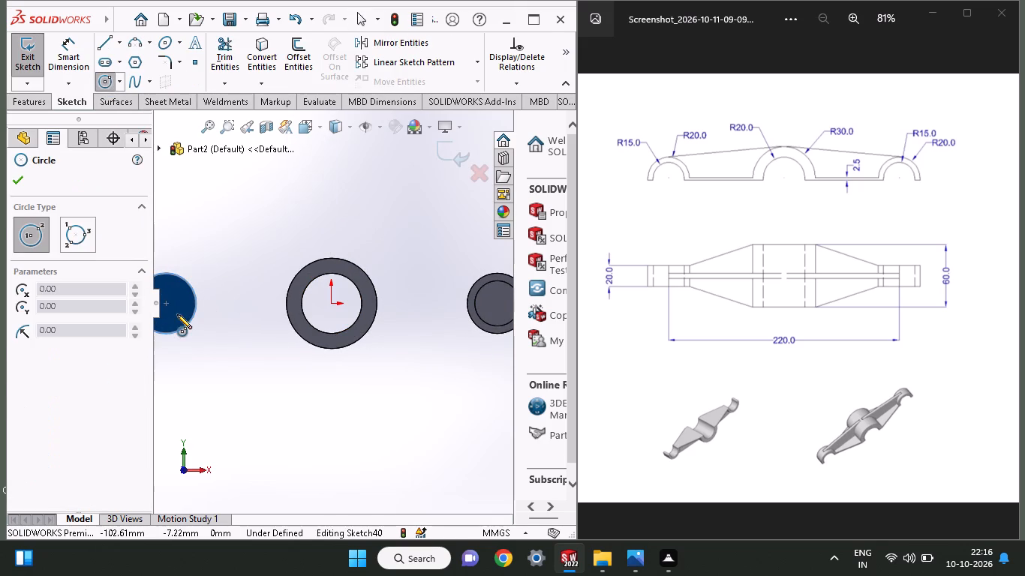
left_click(170, 307)
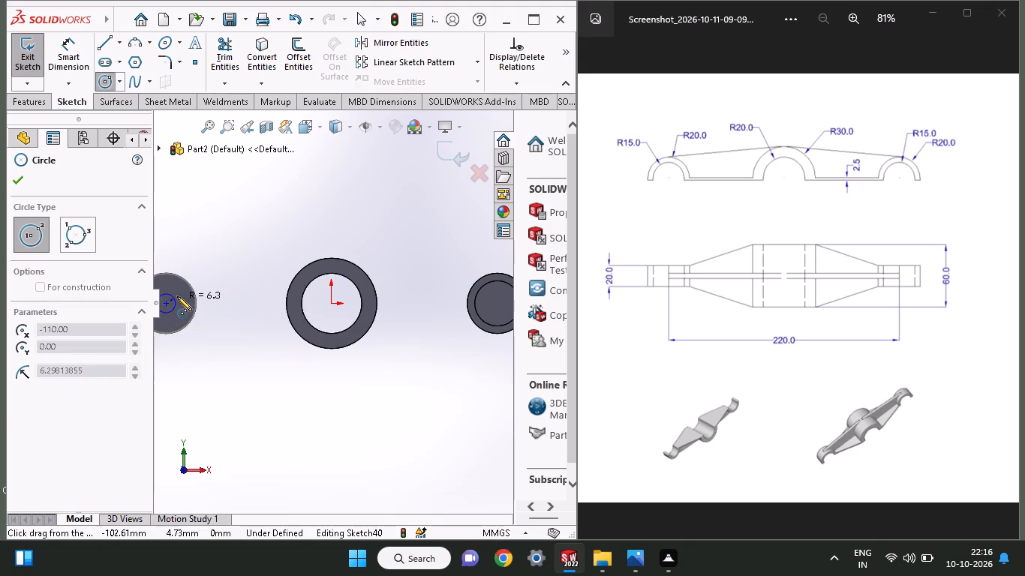
left_click(177, 296)
Dimension the new circle on the X = -110 mm end boss with a diameter of 30 mm.
left_click(64, 40)
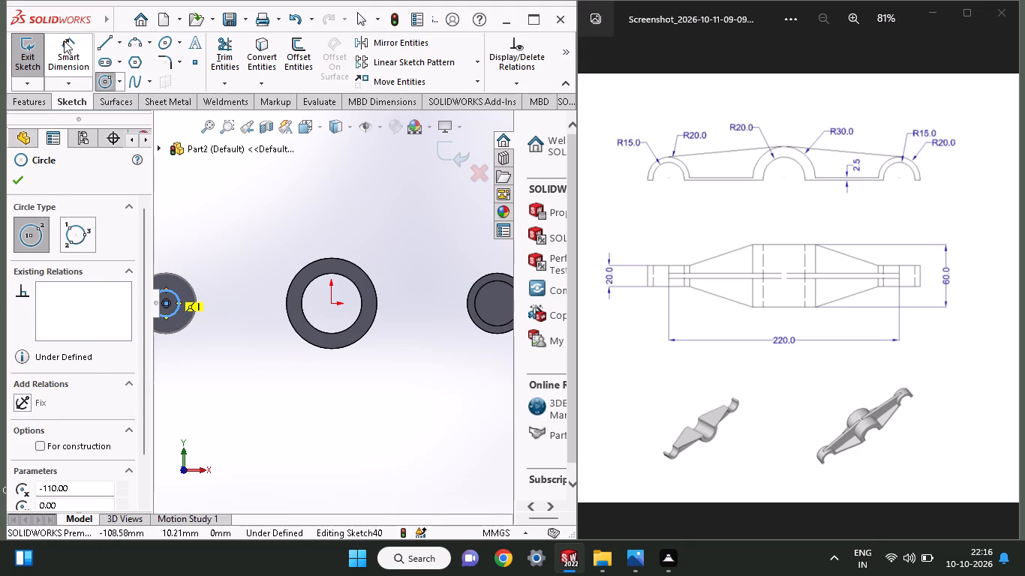
left_click(178, 312)
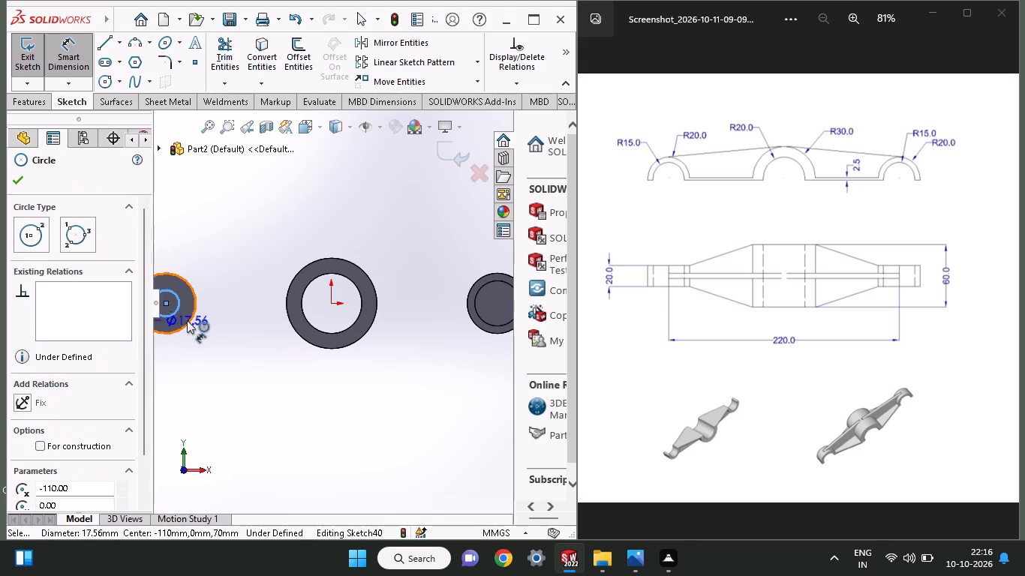
left_click(200, 355)
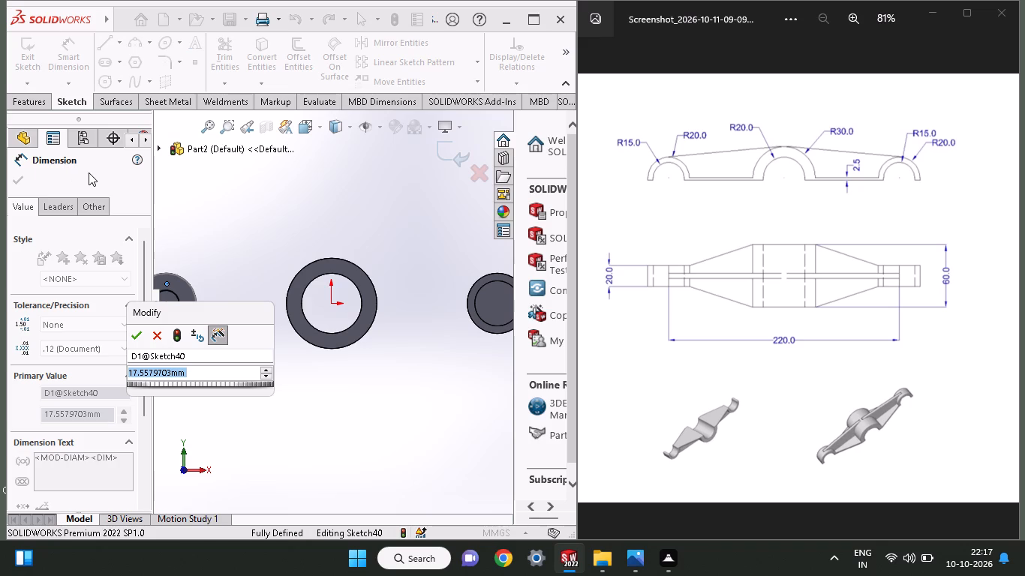
type("30")
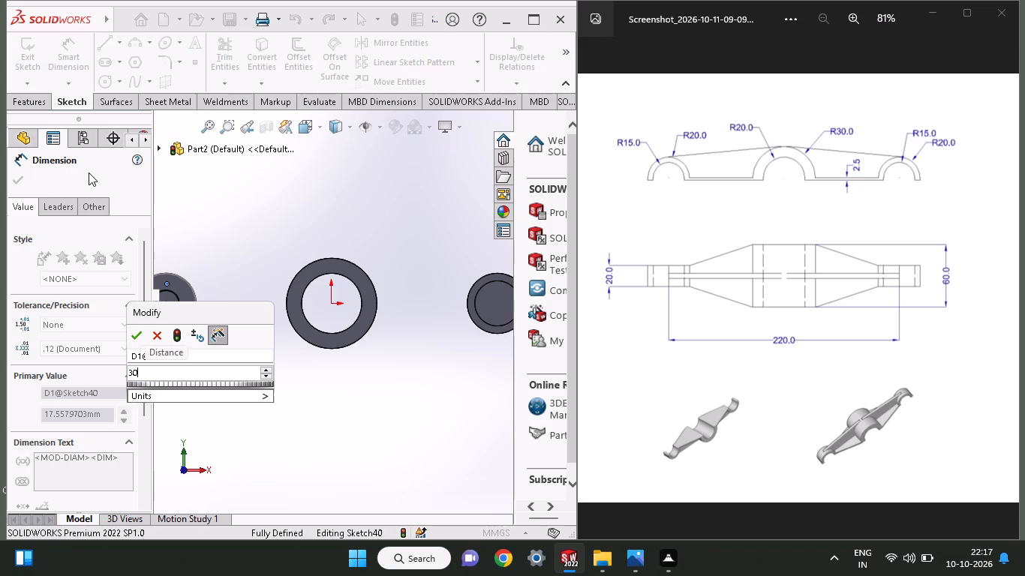
key("Return")
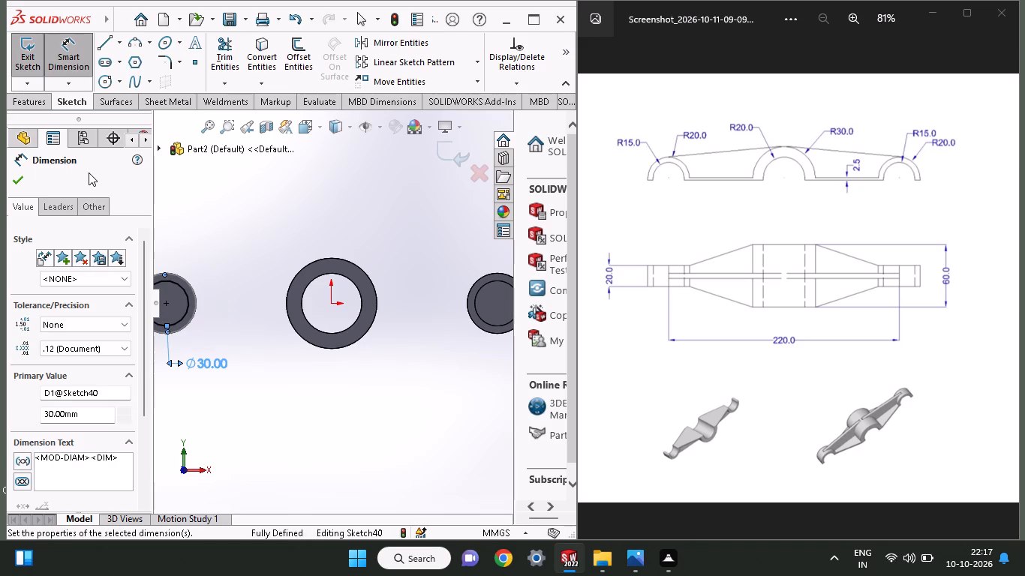
Cut the 30 mm circle on the X = -110 mm end boss 10 mm blind to start its bore.
left_click(29, 103)
left_click(210, 59)
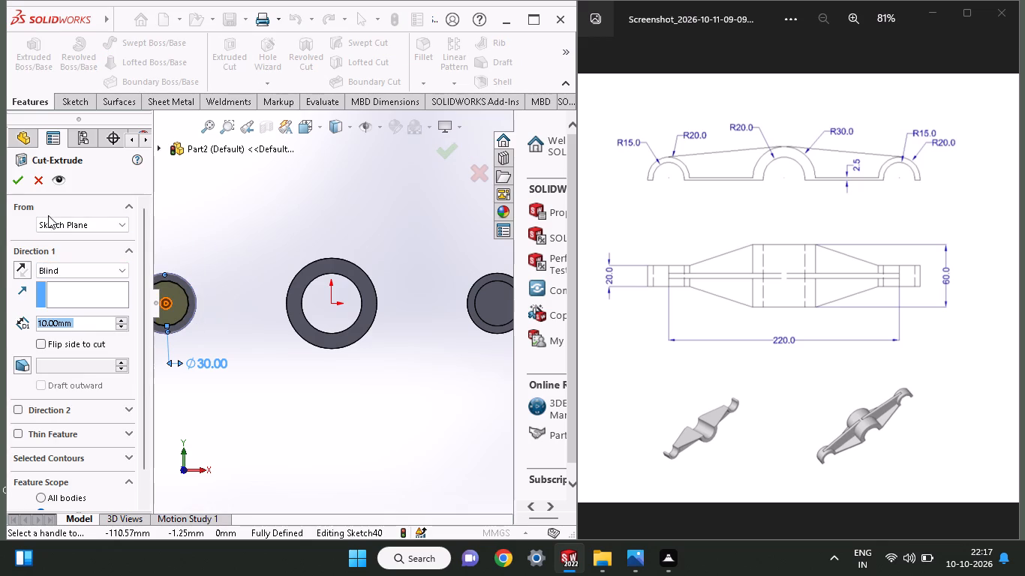
left_click(16, 185)
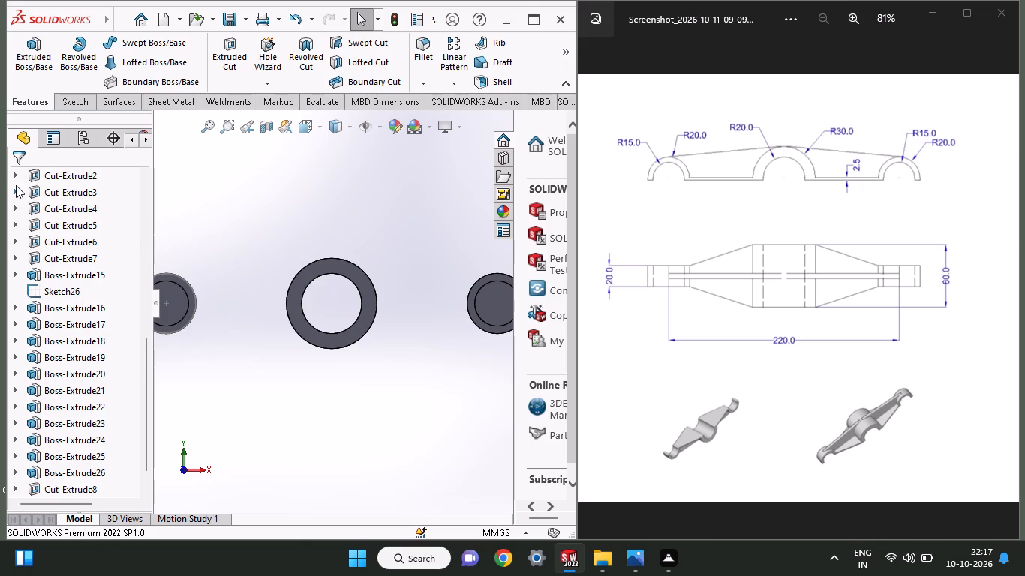
Sketch a 15 mm radius circle on the new pocket's floor at X = -110 mm, concentric with and matching the bore edge.
left_click(181, 294)
left_click(250, 255)
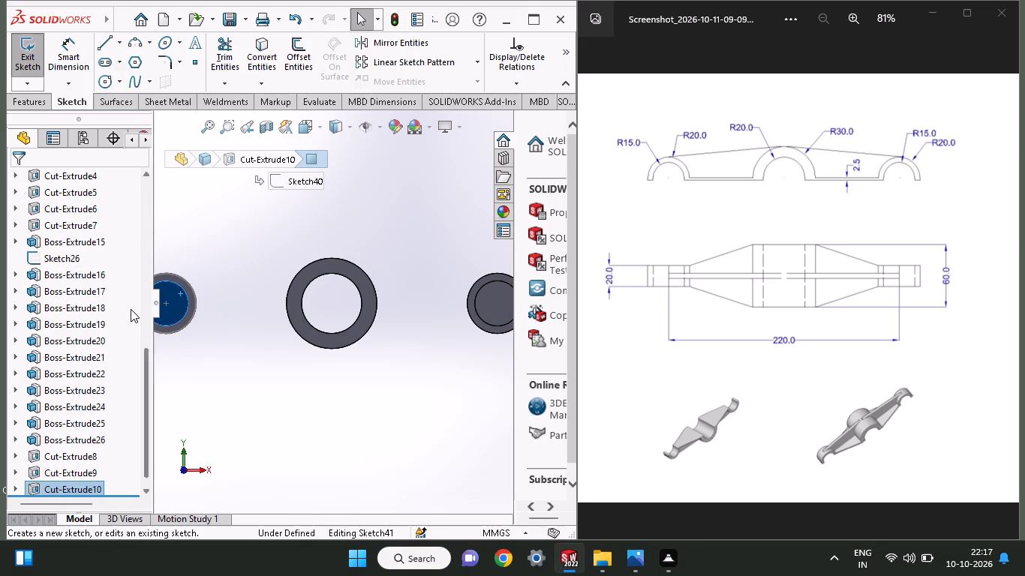
left_click(103, 88)
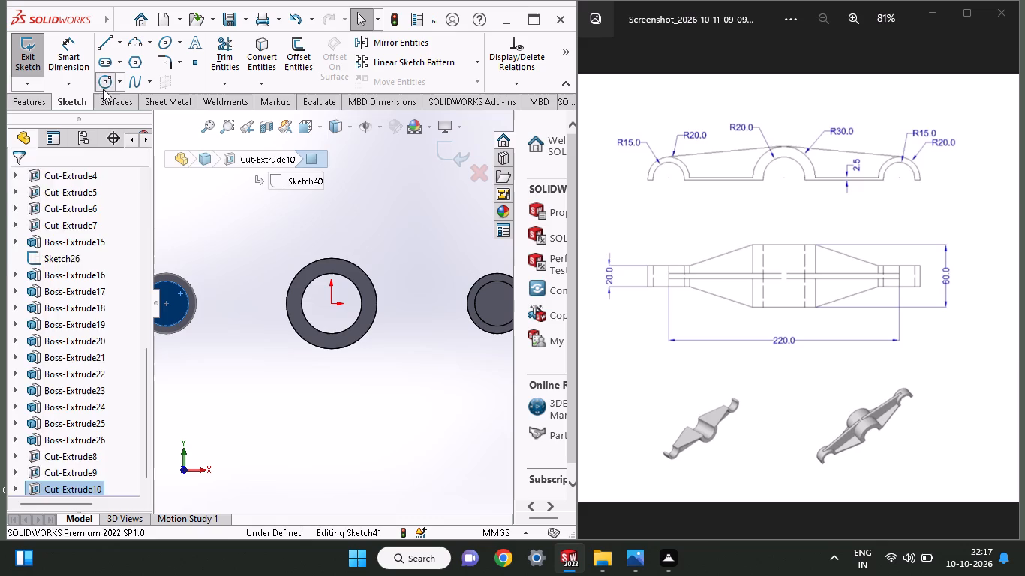
left_click(170, 304)
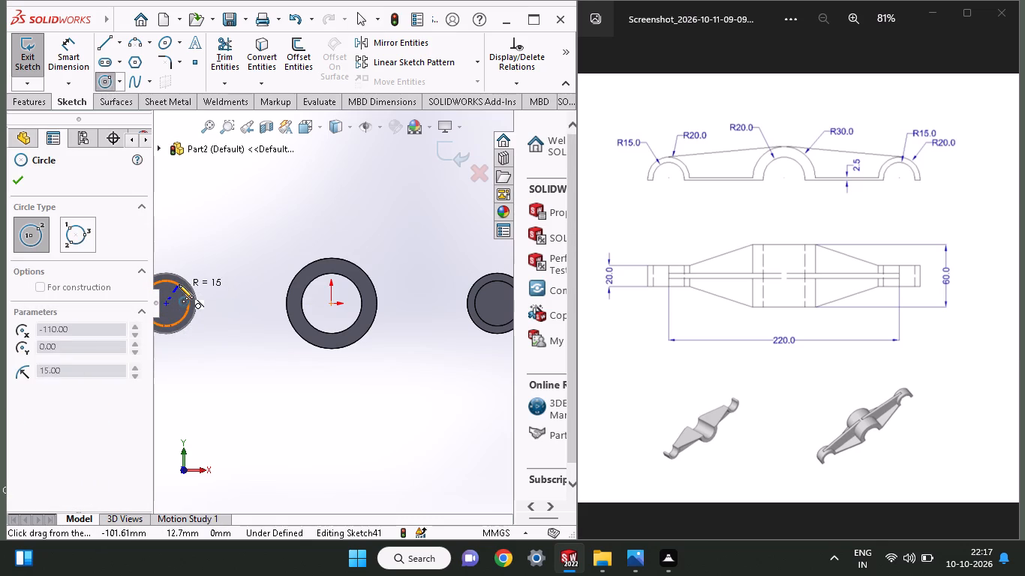
left_click(179, 284)
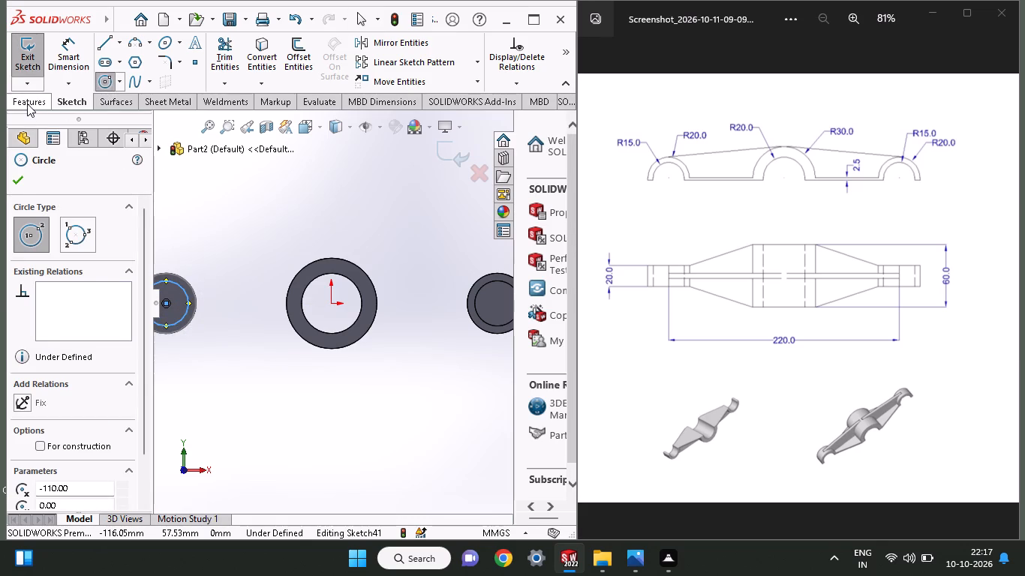
Extrude-cut the pocket-floor circle to deepen the bore at X = -110 mm.
left_click(27, 103)
left_click(217, 49)
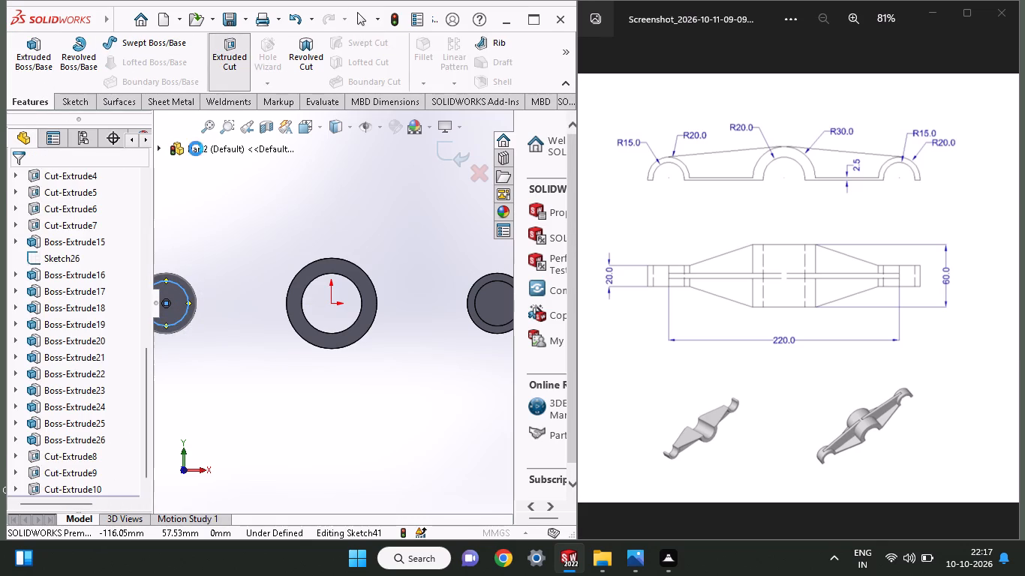
left_click(20, 174)
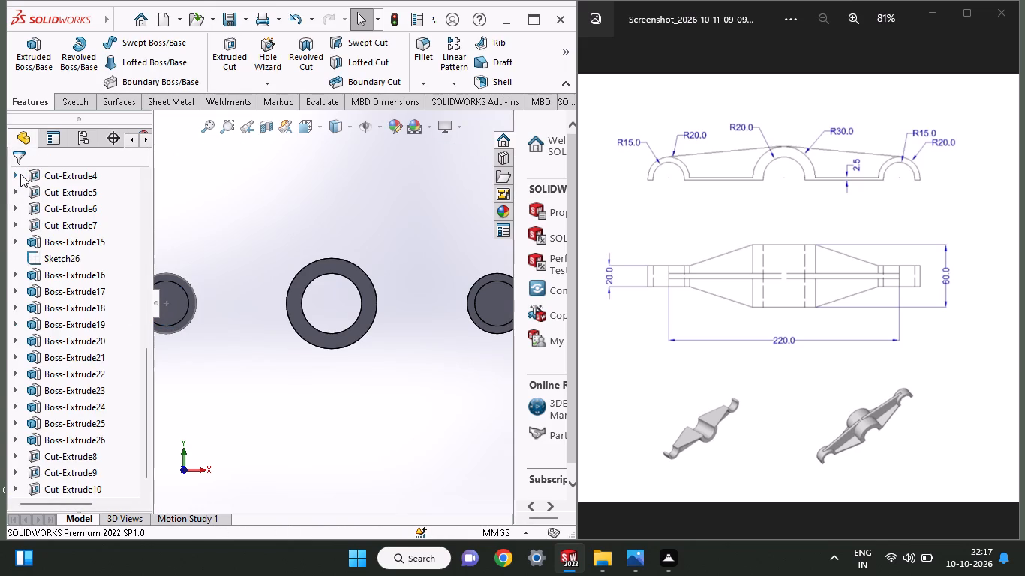
Sketch another circle on the deepened bore's floor, centred at X = -110 mm and matching the bore edge.
left_click(73, 106)
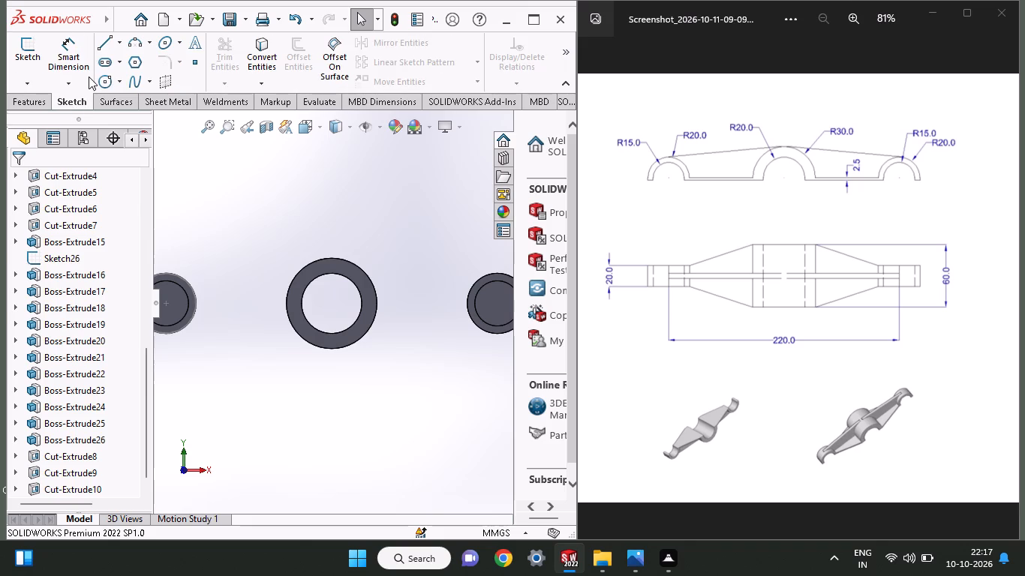
left_click(99, 84)
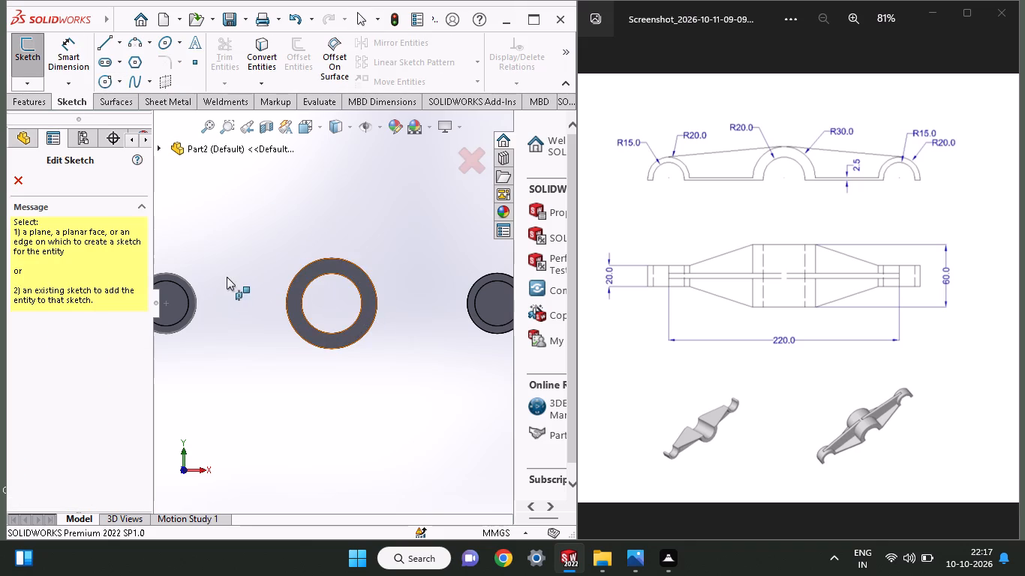
left_click(182, 304)
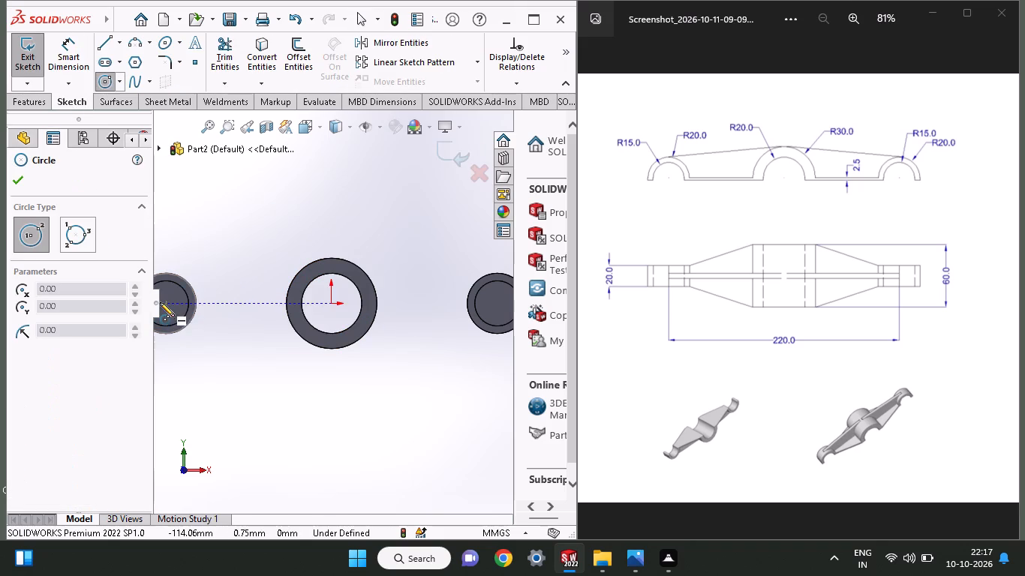
left_click(162, 304)
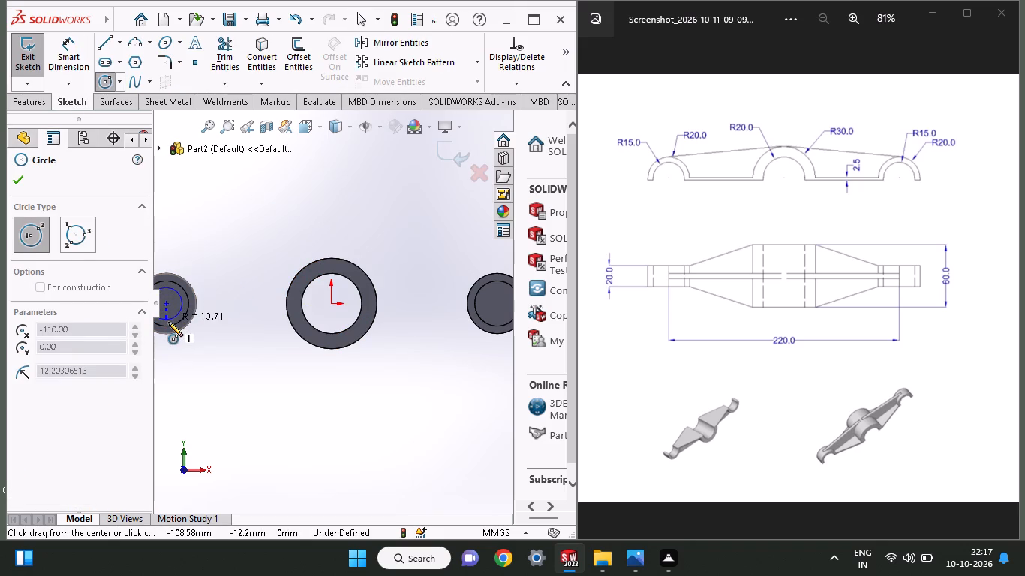
left_click(183, 315)
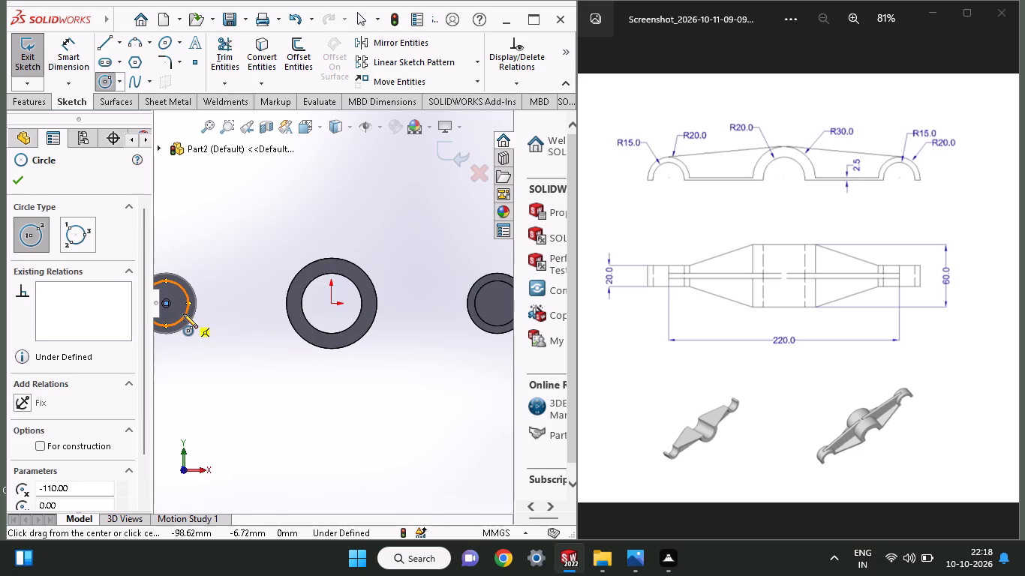
Cut the new floor circle a further 10 mm blind into the X = -110 mm end boss.
left_click(38, 96)
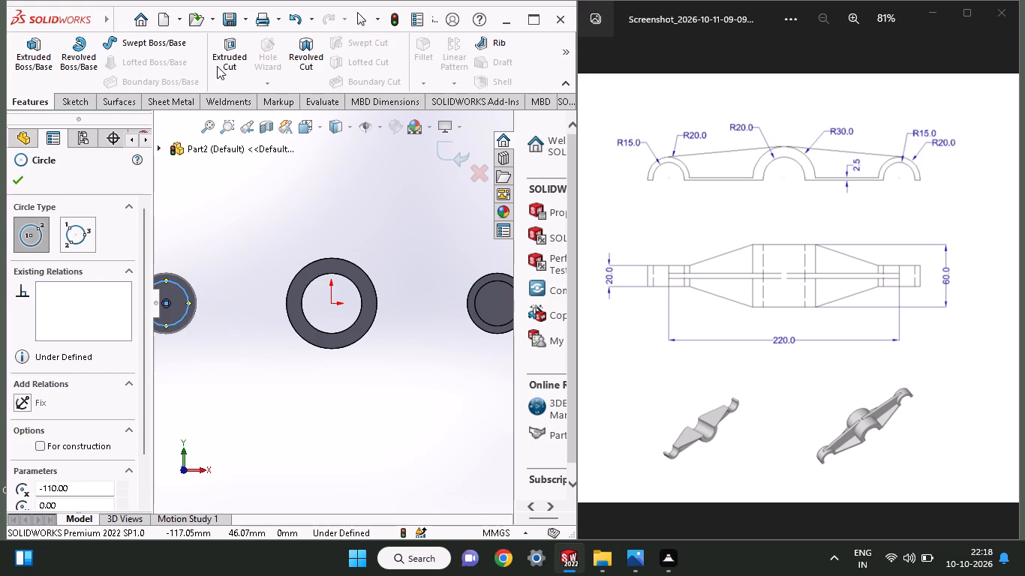
left_click(217, 66)
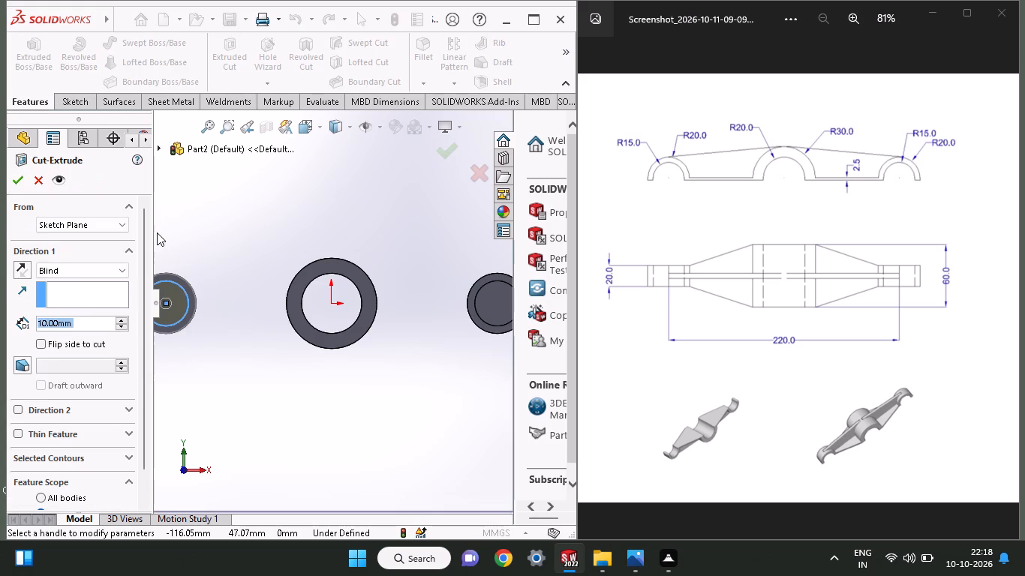
left_click(20, 175)
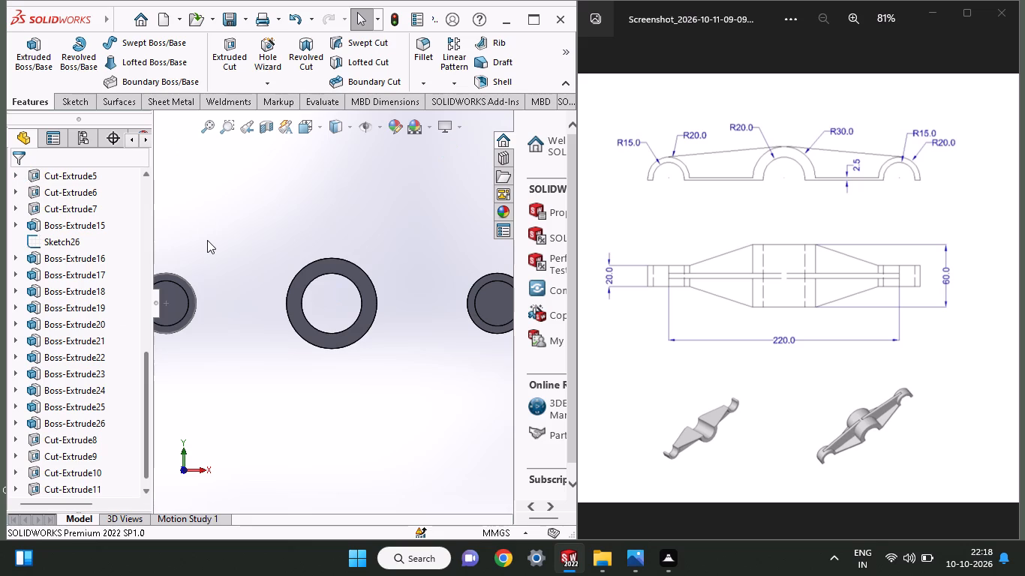
Sketch a further concentric circle on the newest bore floor at X = -110 mm, matching the bore edge.
left_click(179, 295)
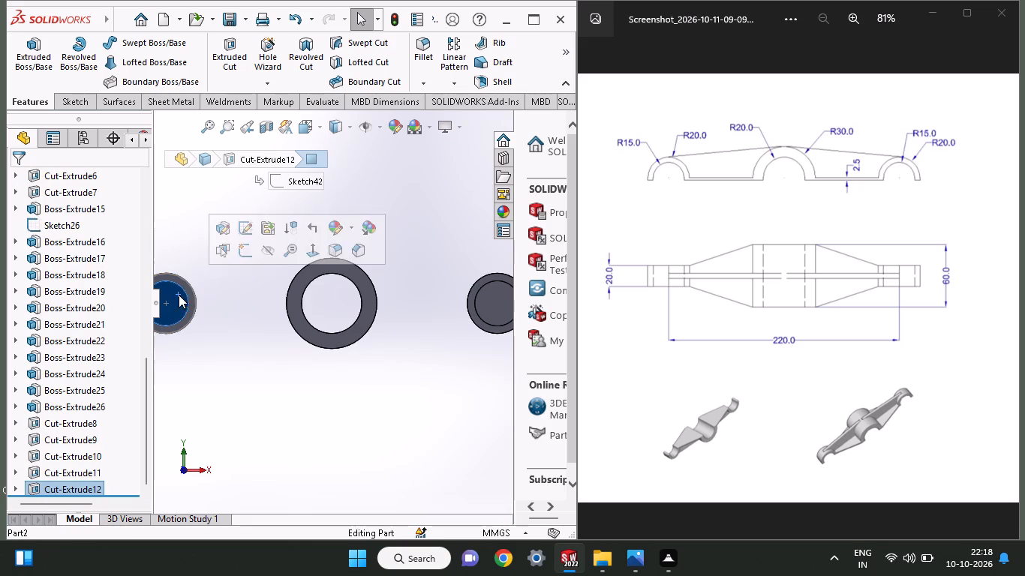
left_click(247, 256)
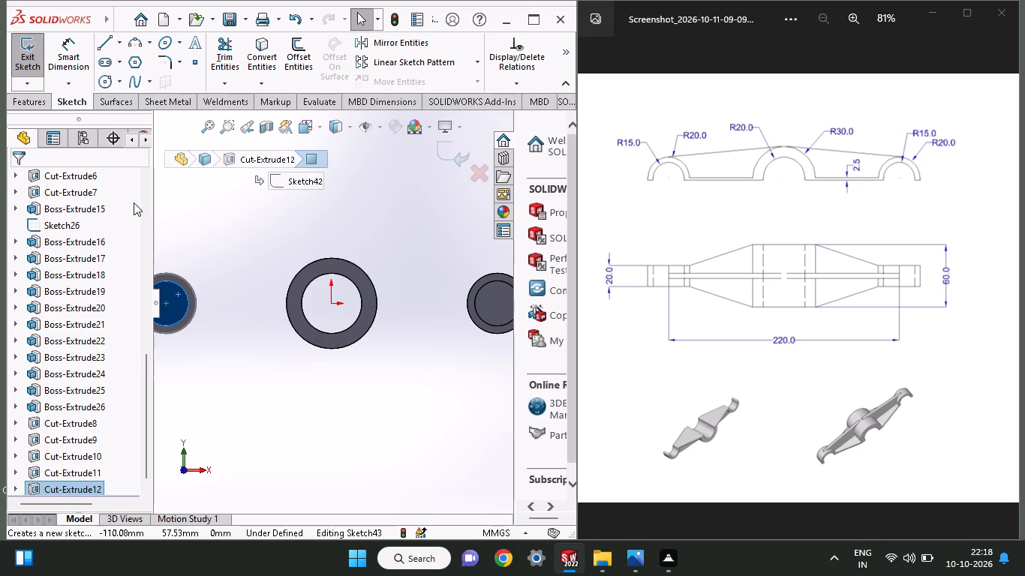
left_click(104, 74)
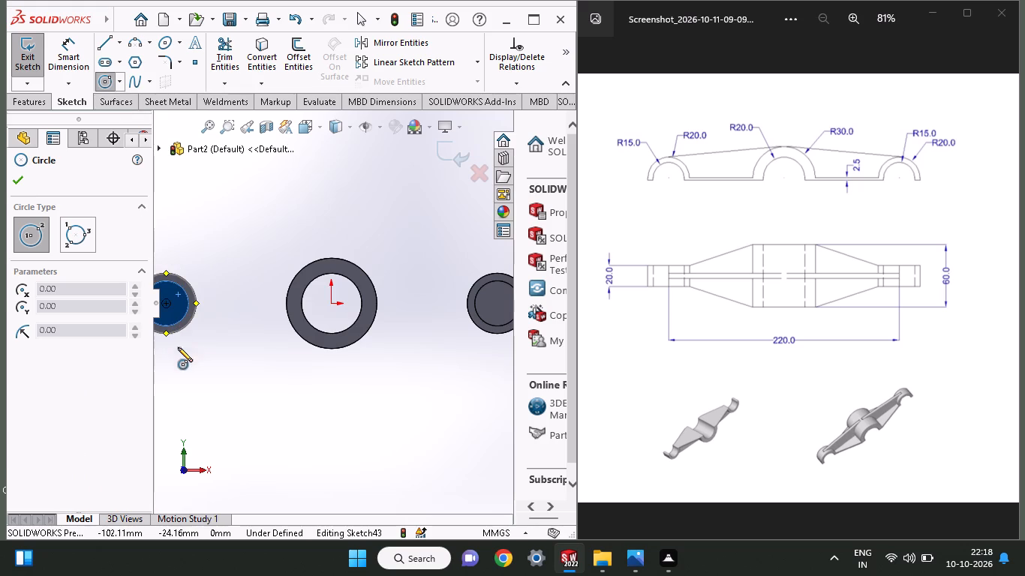
left_click(165, 303)
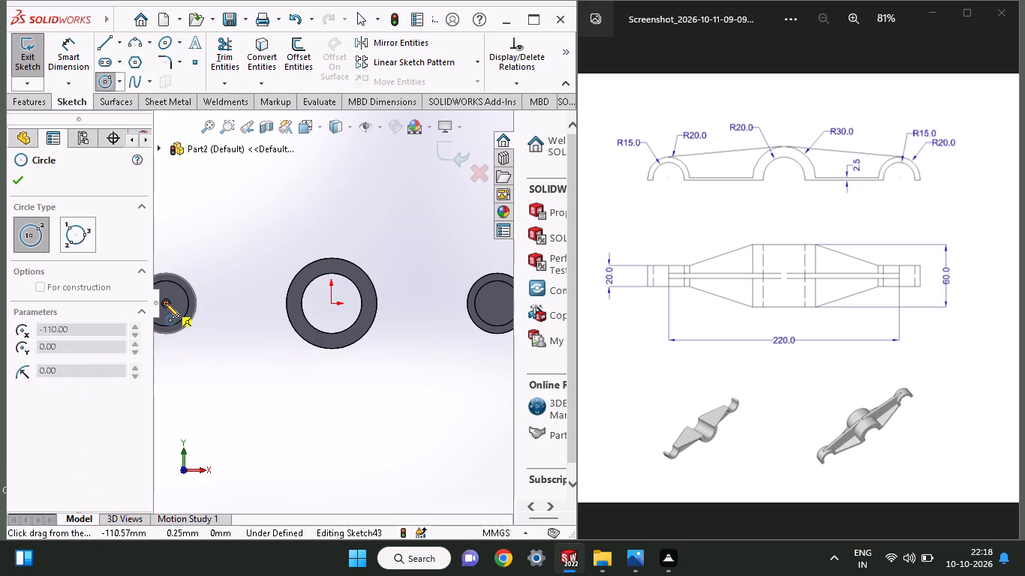
left_click(173, 281)
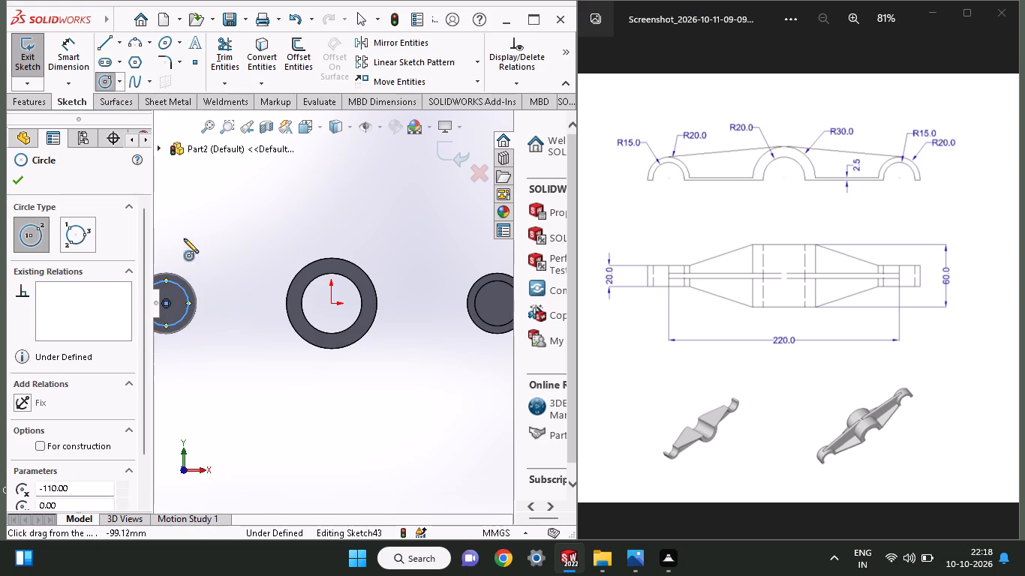
Cut this latest floor circle another 10 mm blind to deepen the bore at X = -110 mm.
left_click(23, 103)
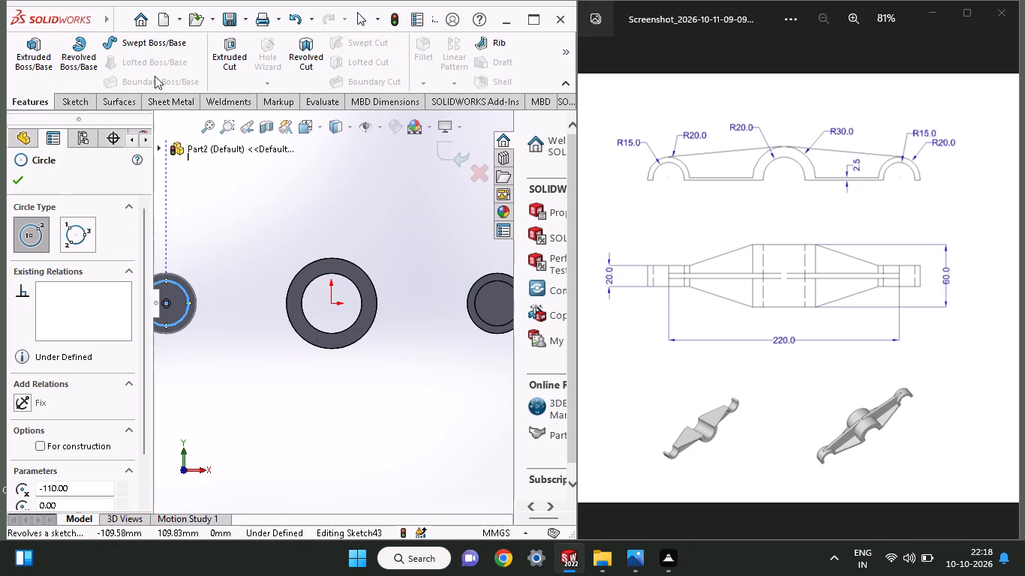
left_click(215, 62)
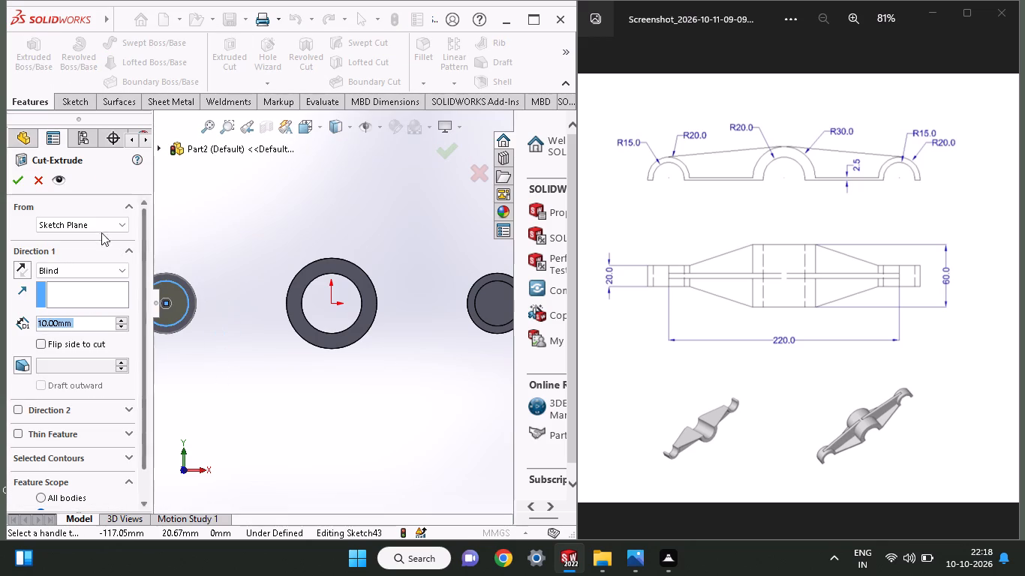
left_click(22, 175)
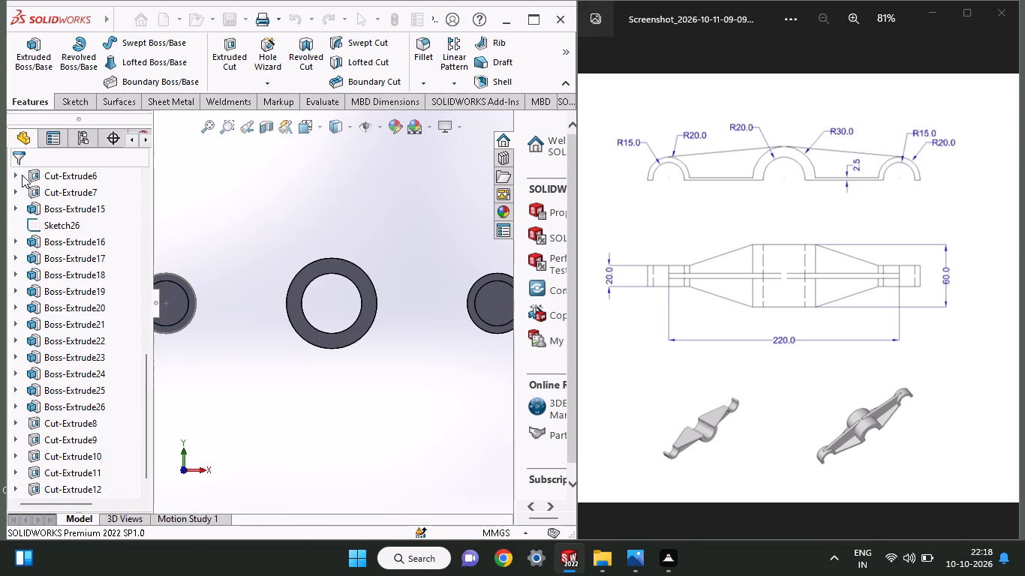
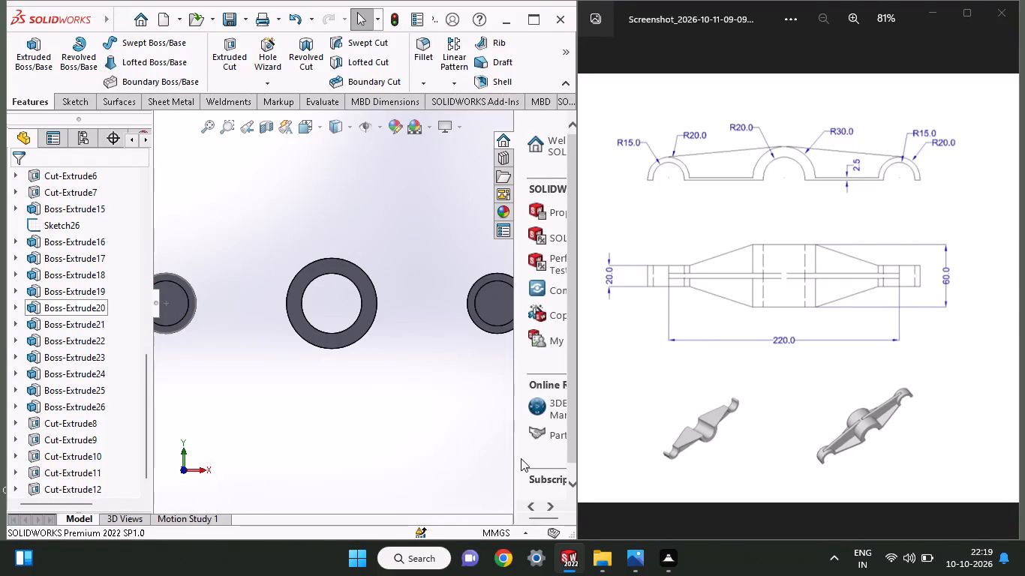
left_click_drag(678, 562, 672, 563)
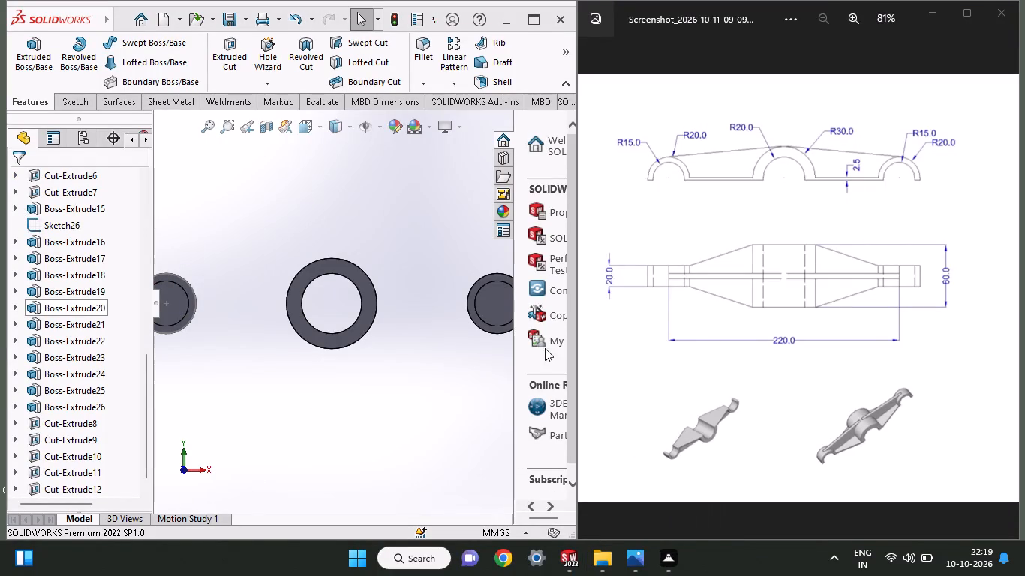
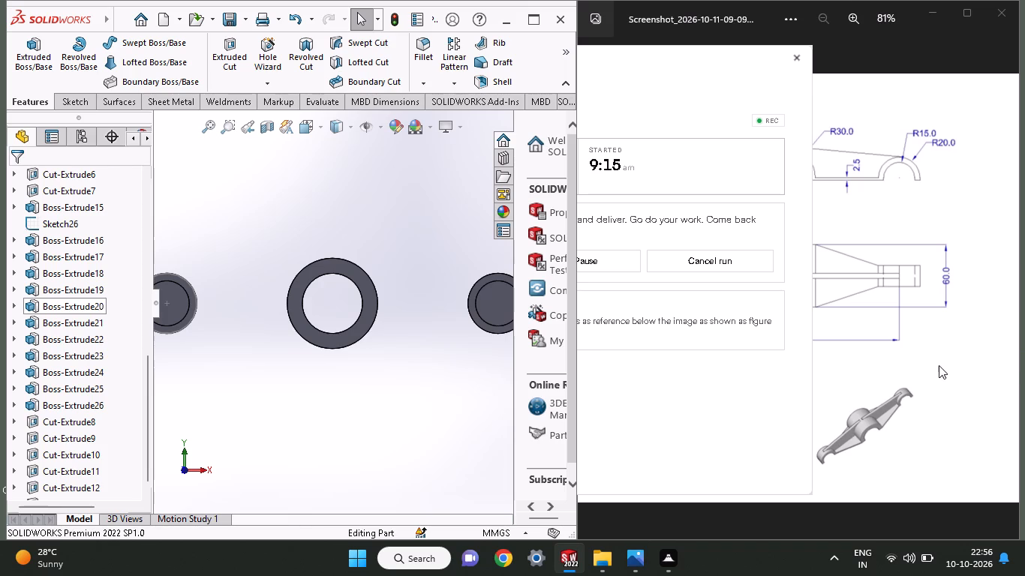
Cut the end boss's bore floor at X -110 mm 10 mm deep, using a centred circle matching the existing bore.
left_click(898, 358)
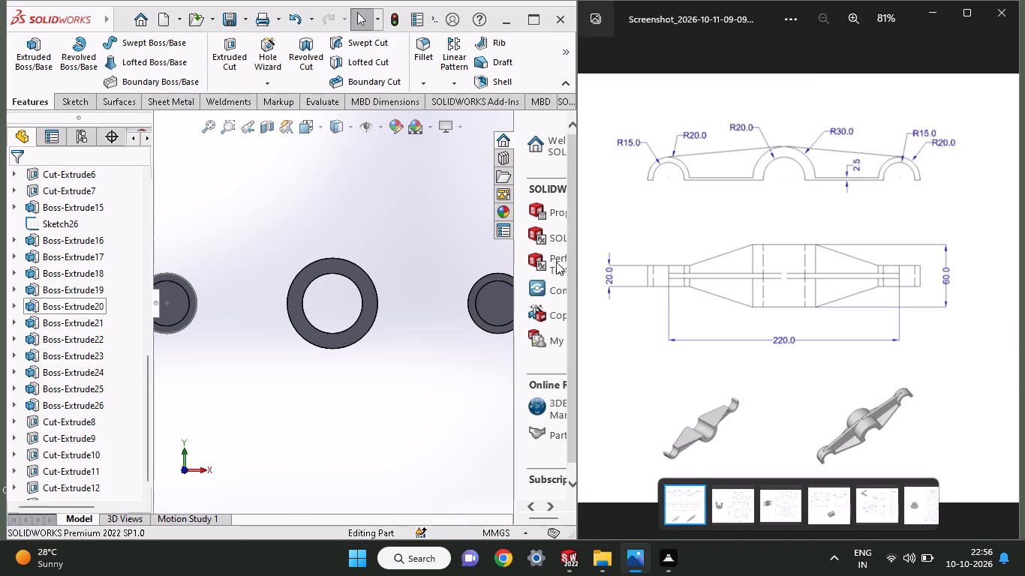
left_click(652, 338)
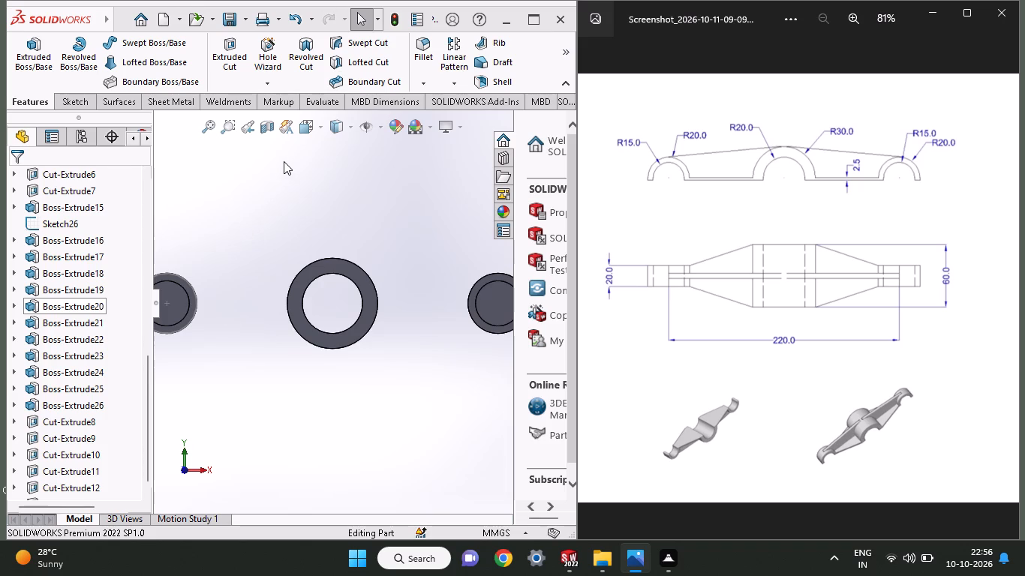
left_click(83, 100)
left_click(40, 106)
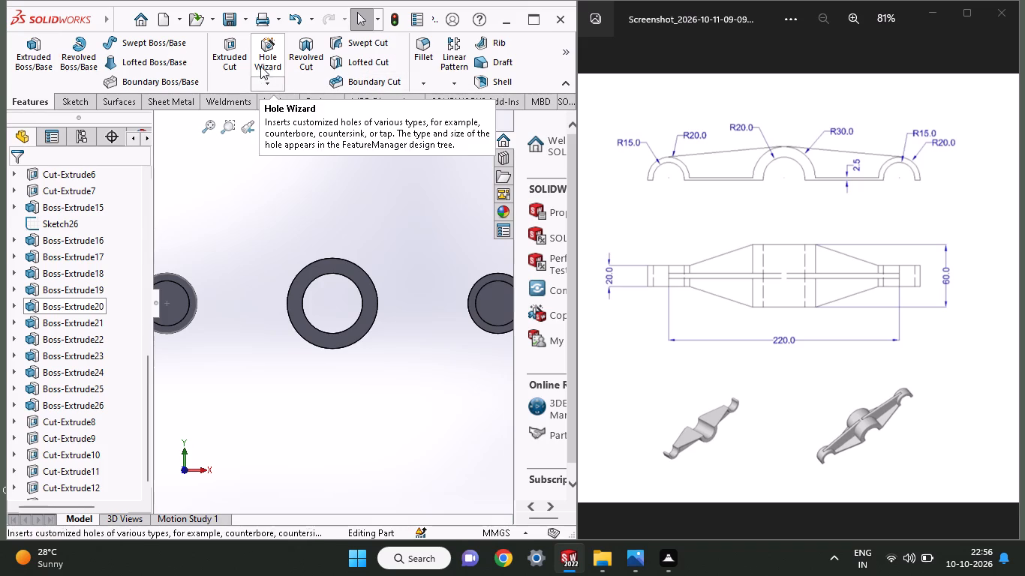
left_click(238, 70)
left_click(161, 305)
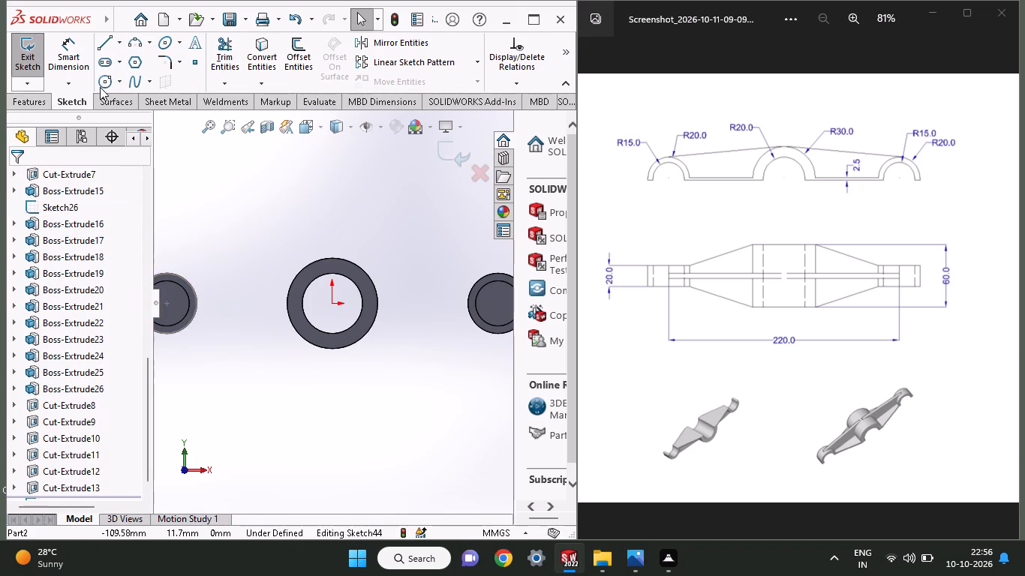
left_click(100, 87)
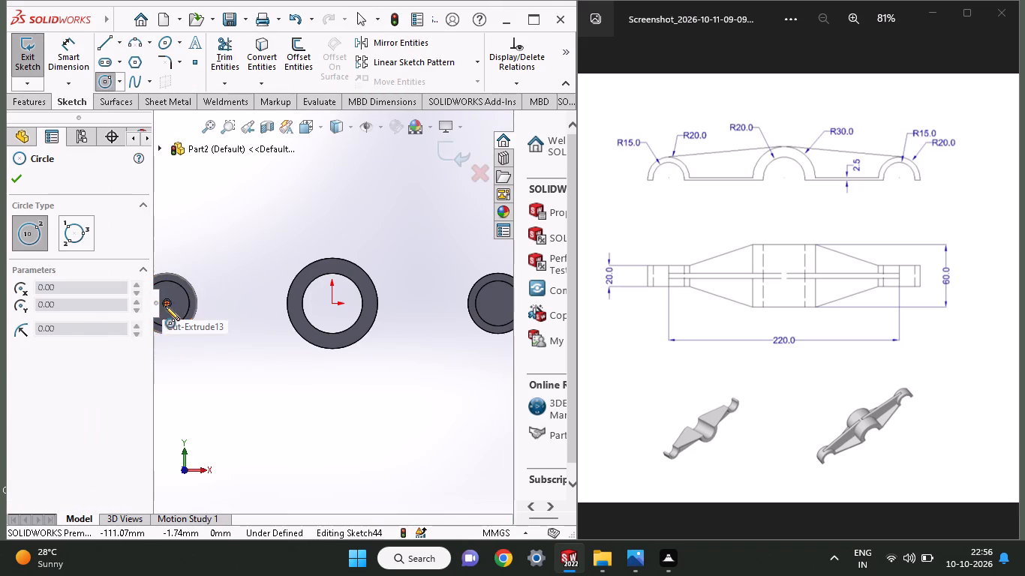
left_click(165, 306)
left_click(174, 281)
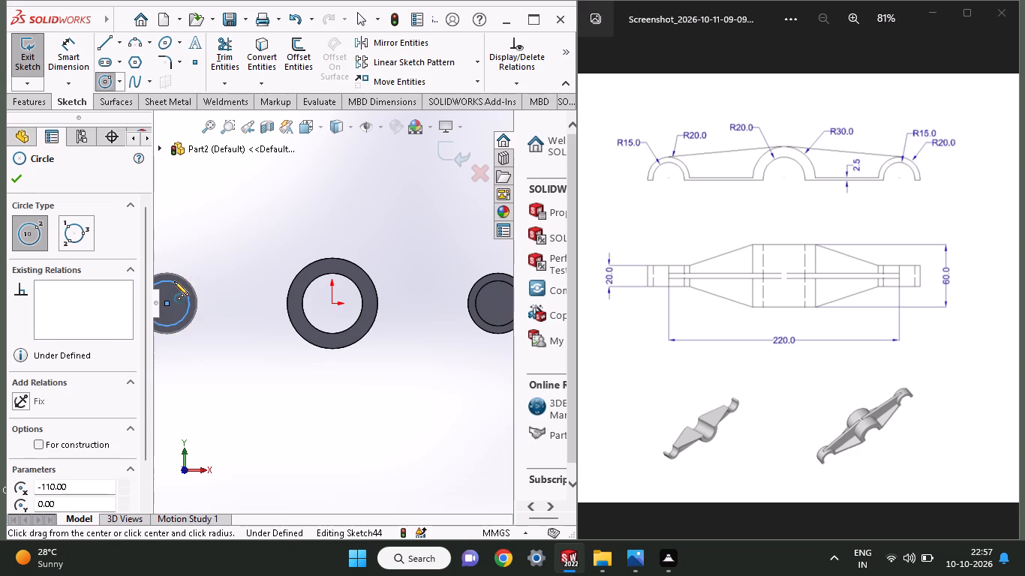
left_click(30, 105)
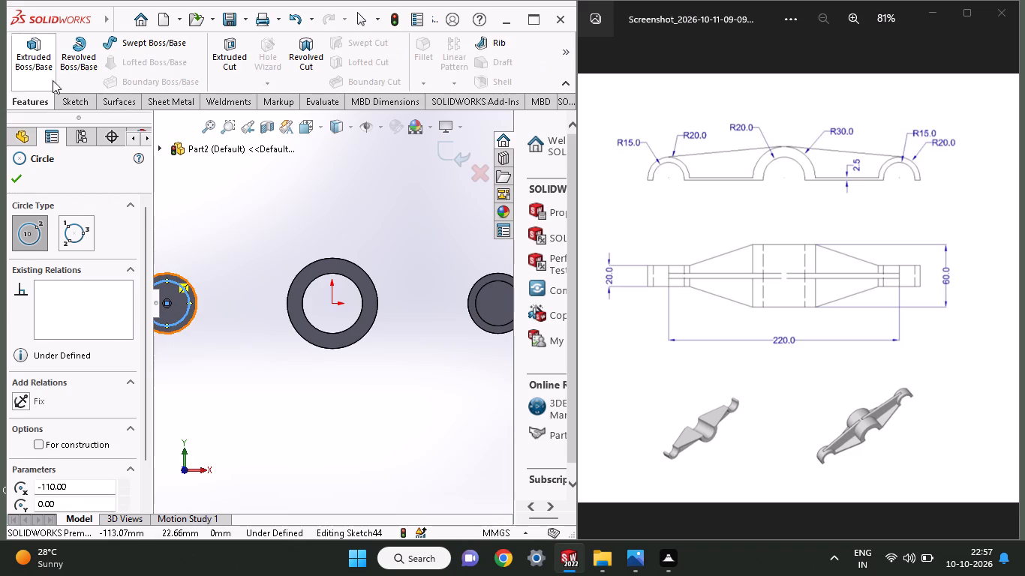
left_click(230, 70)
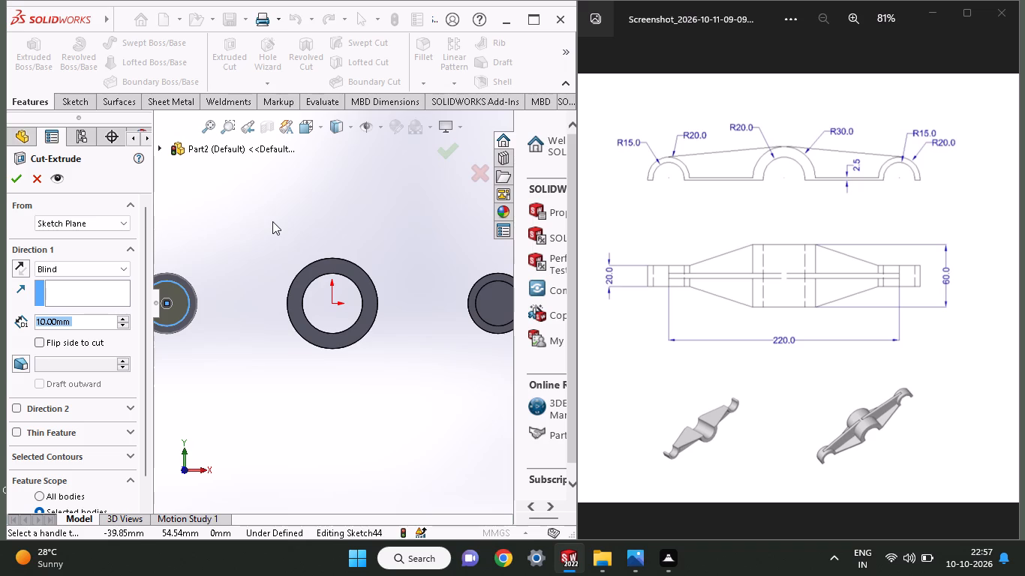
left_click(14, 181)
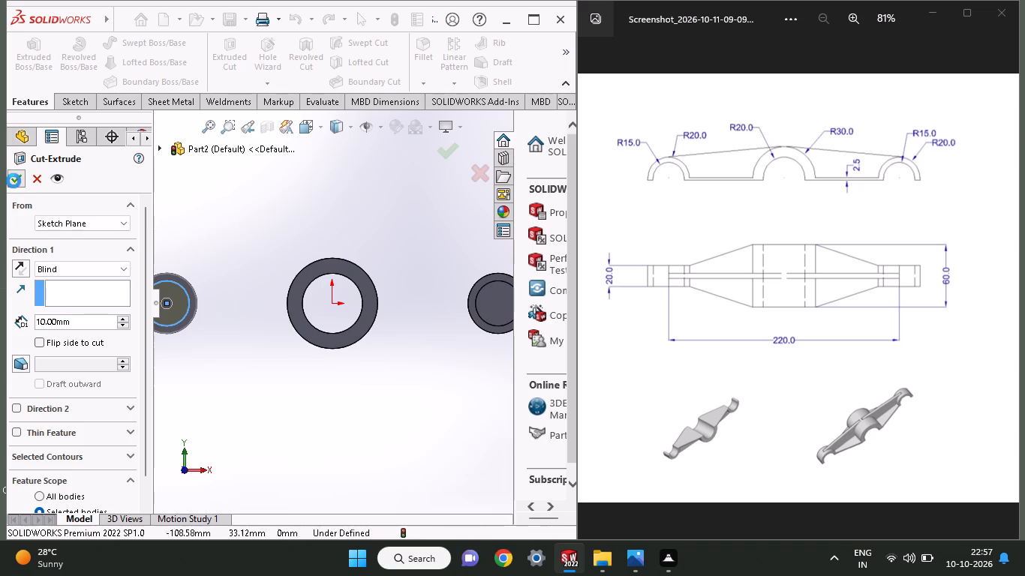
Deepen the bore at X -110 mm with another 10 mm blind cut from a 15 mm radius circle on its floor.
left_click(188, 299)
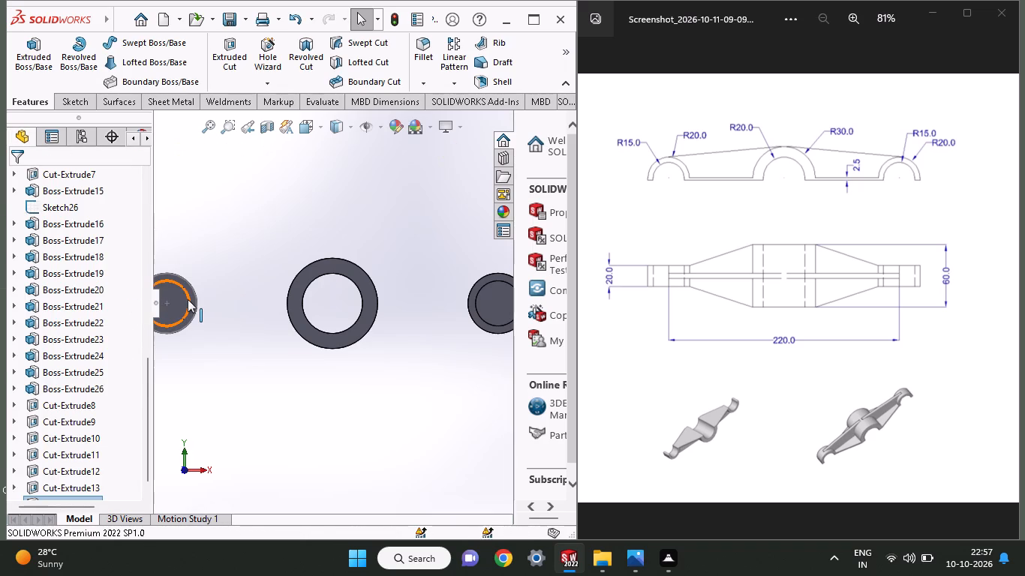
left_click(215, 281)
left_click(183, 304)
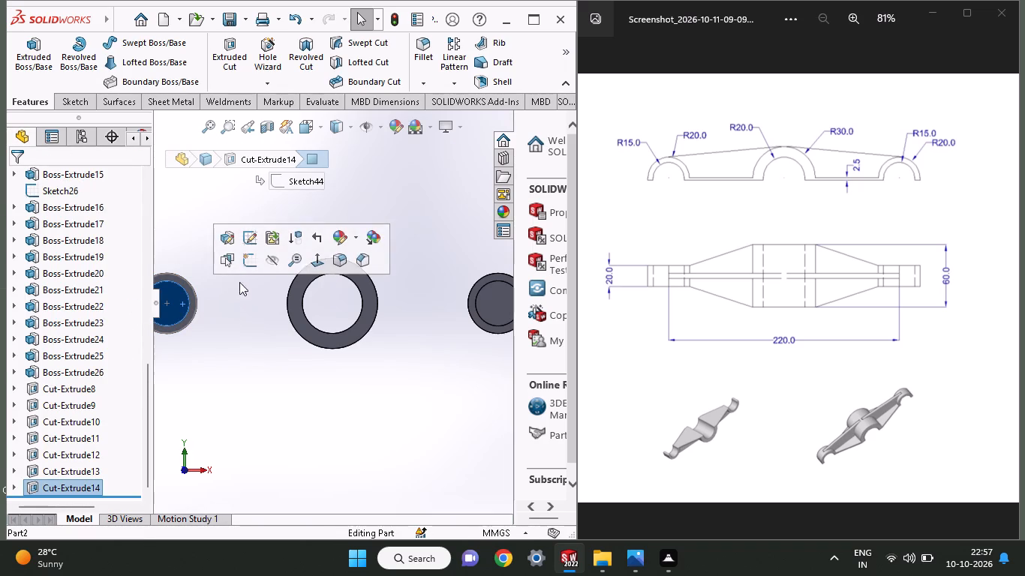
left_click(244, 265)
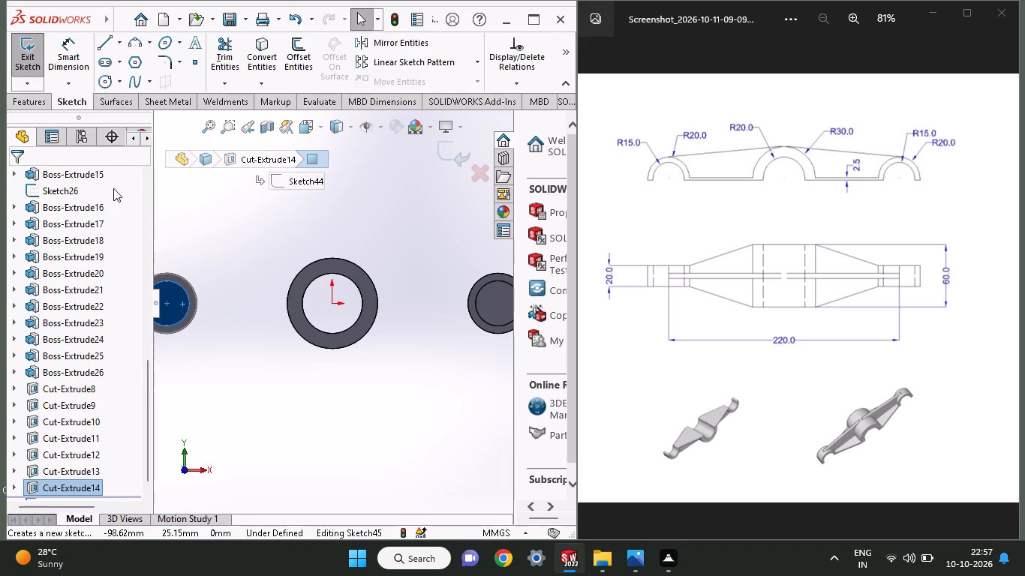
left_click(104, 83)
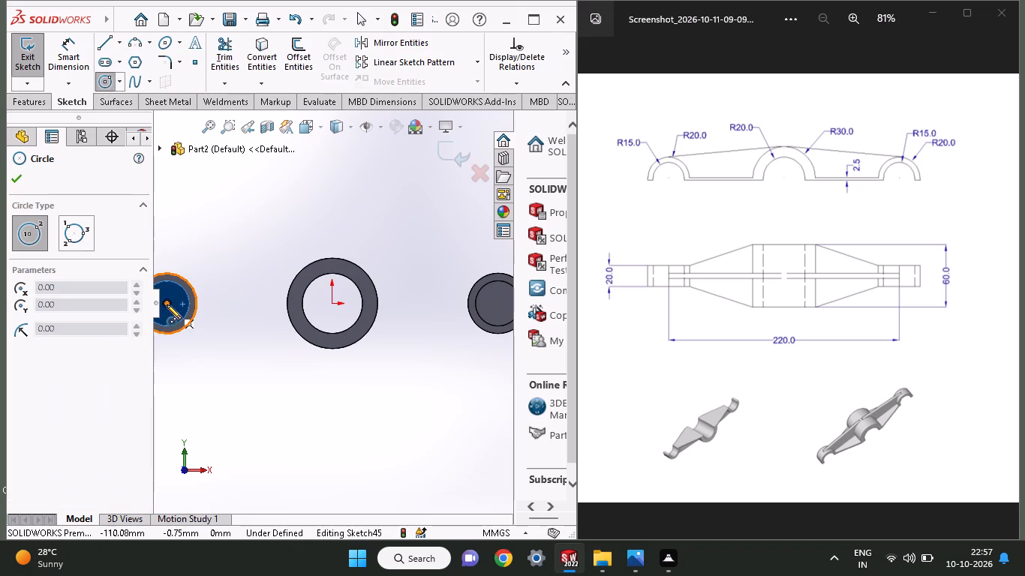
left_click(167, 304)
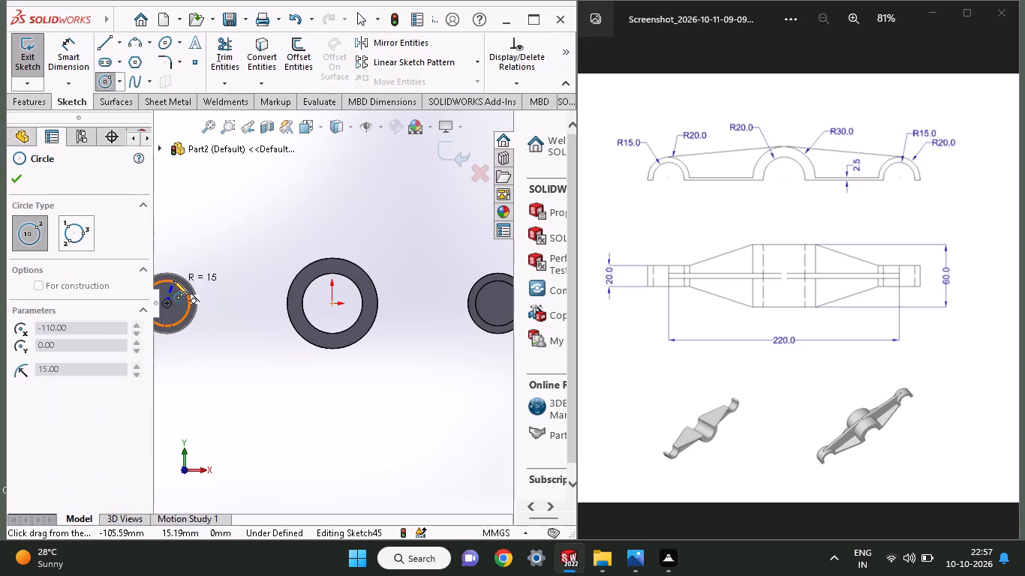
left_click(173, 280)
left_click(44, 109)
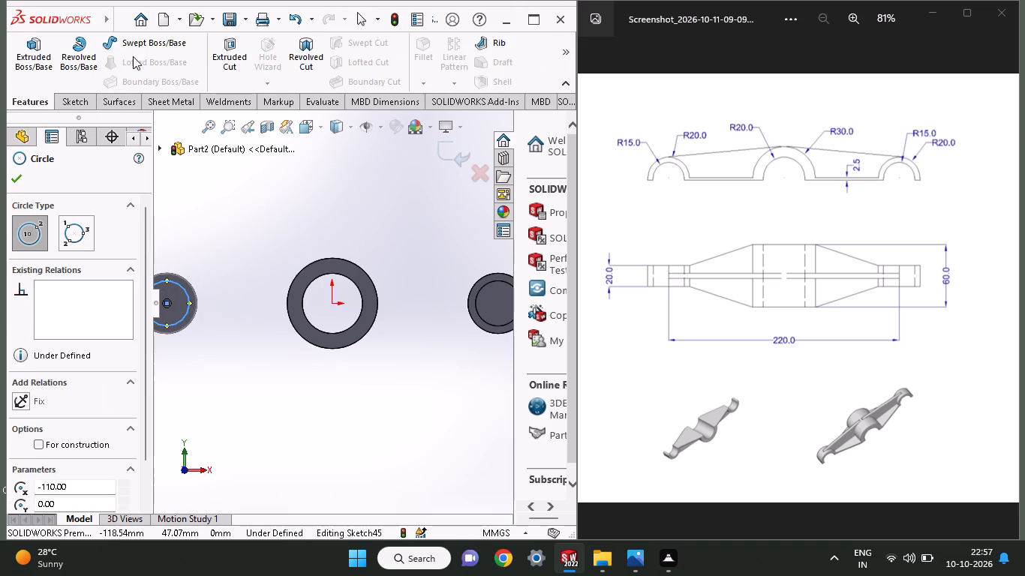
left_click(243, 56)
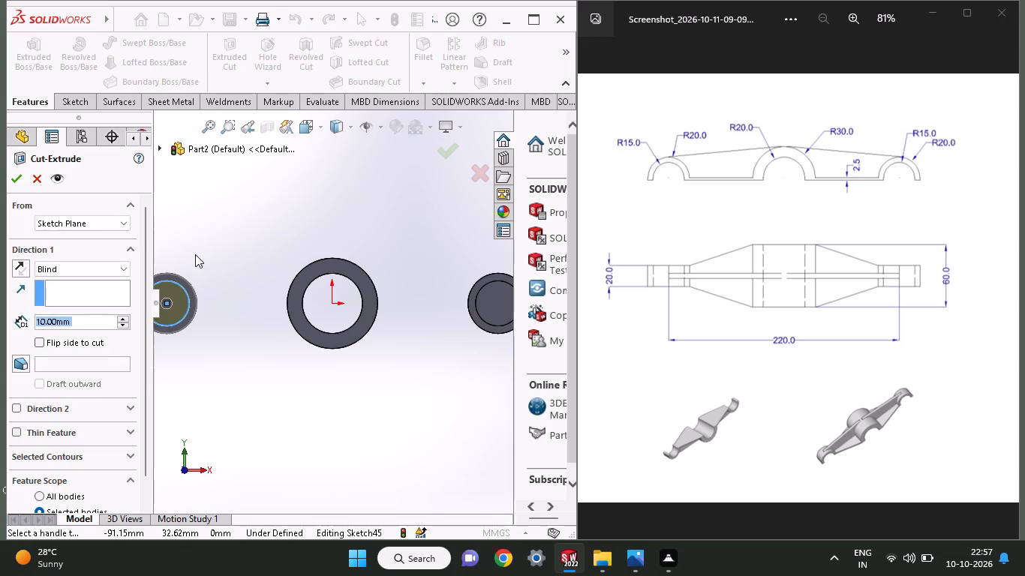
left_click(11, 175)
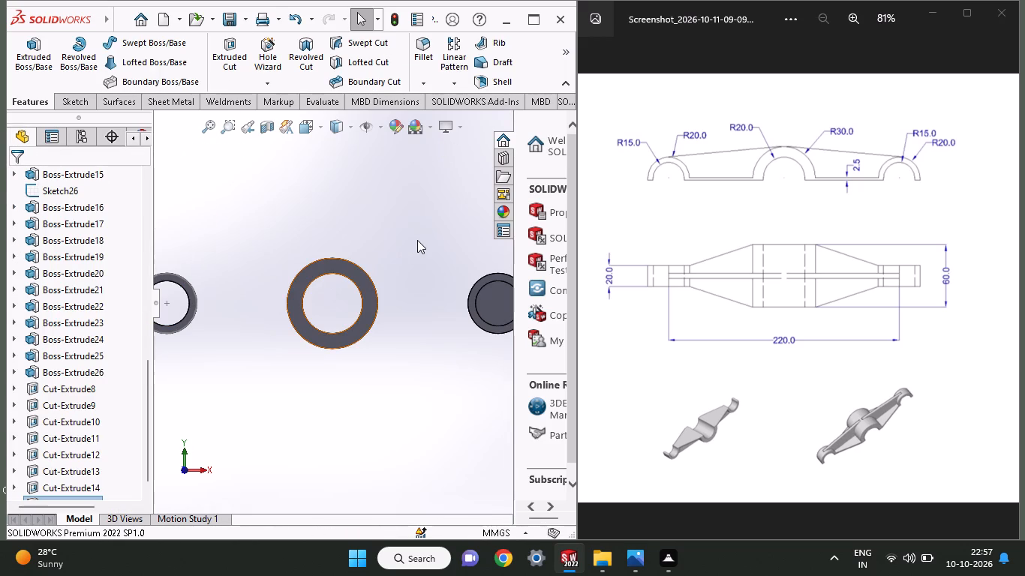
Cut the opposite end boss's bore floor at X 110 mm 10 mm deep, using a centred circle matching the existing bore.
left_click(498, 311)
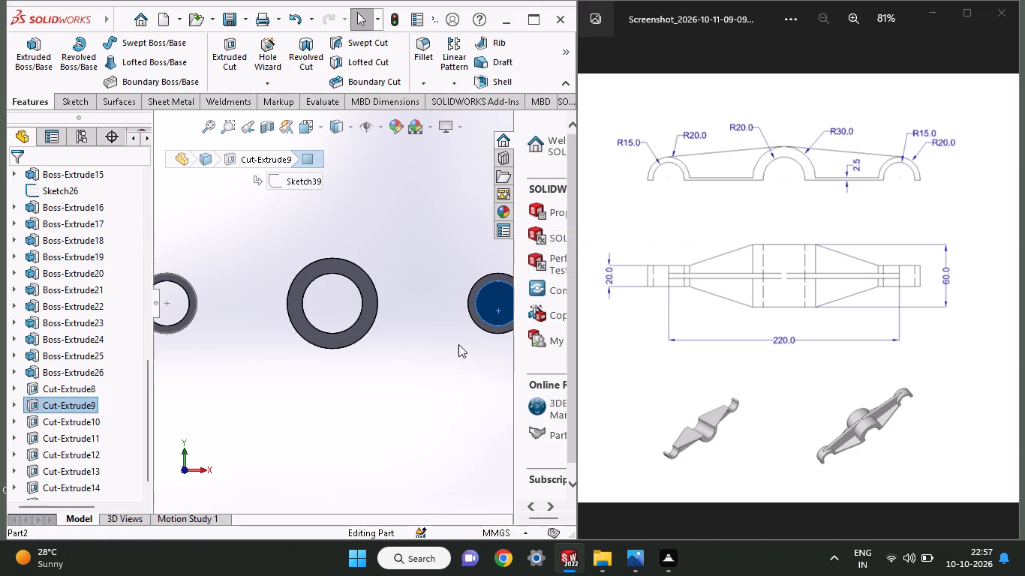
left_click(458, 344)
left_click(482, 302)
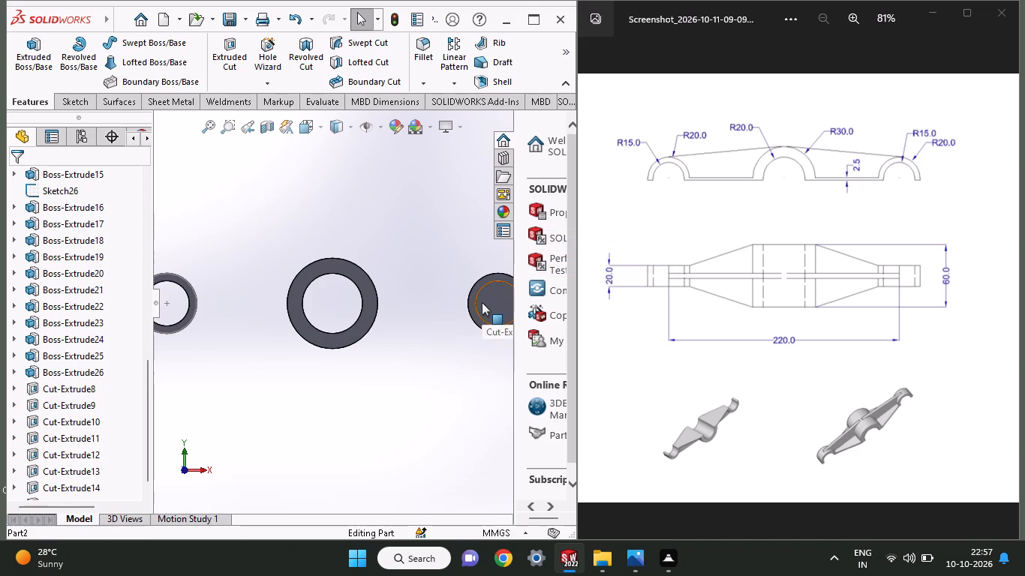
left_click(554, 250)
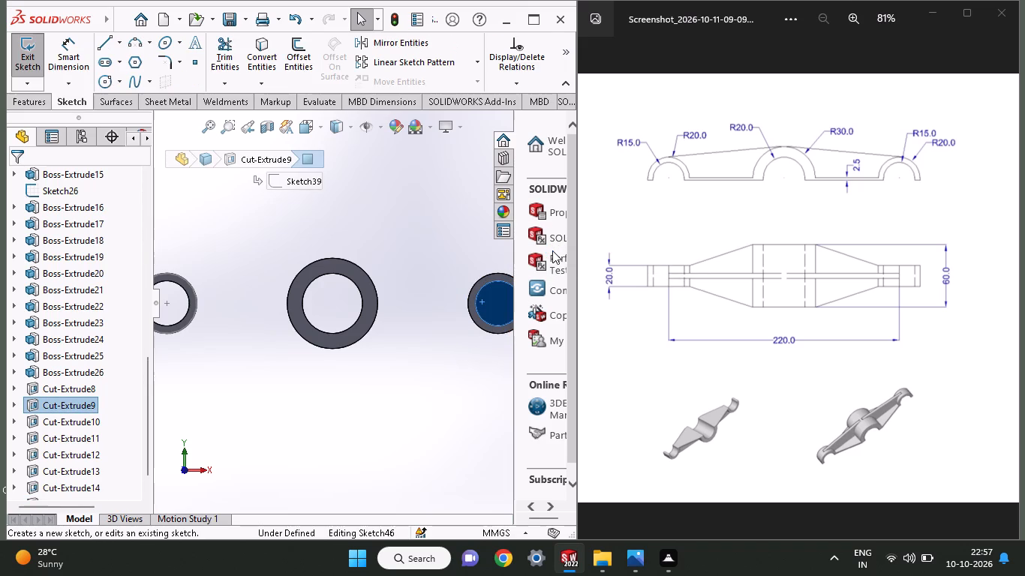
left_click(99, 76)
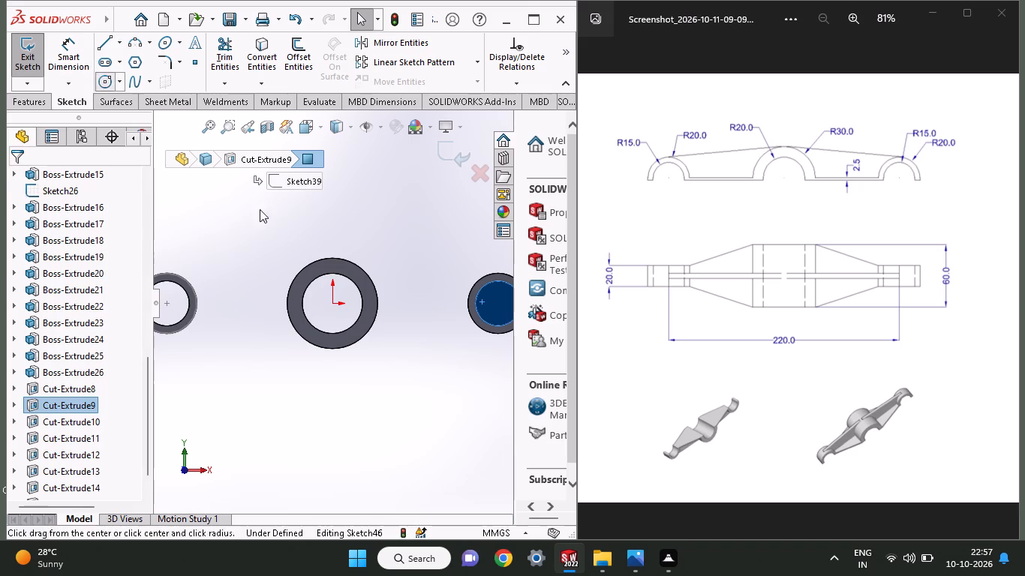
left_click(497, 302)
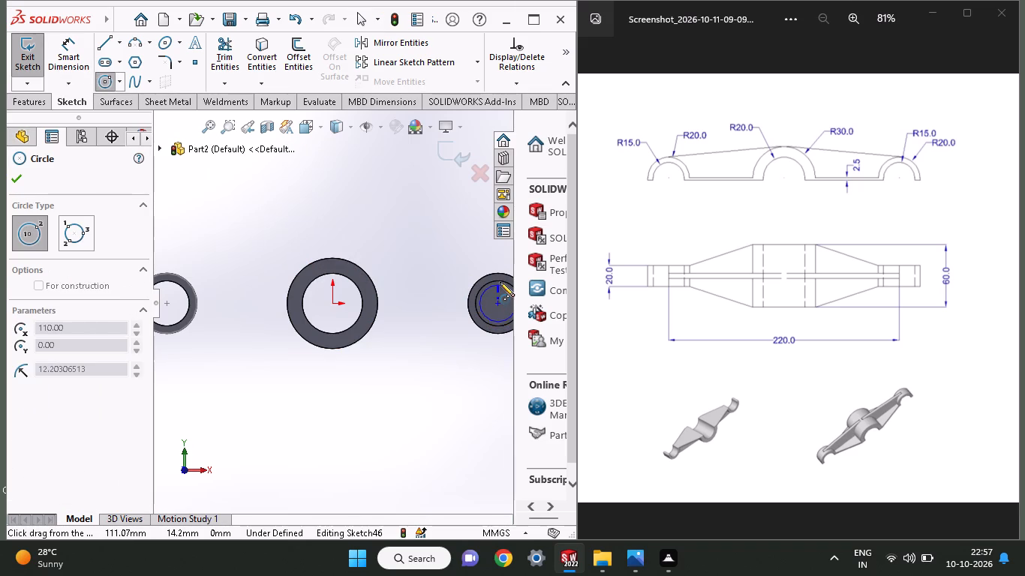
left_click(500, 282)
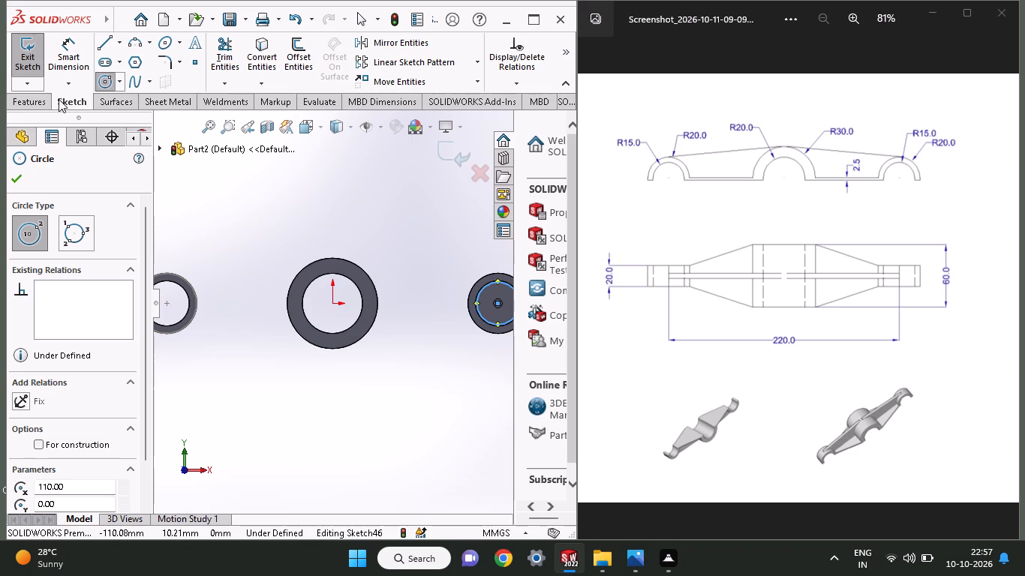
left_click(41, 98)
left_click(221, 46)
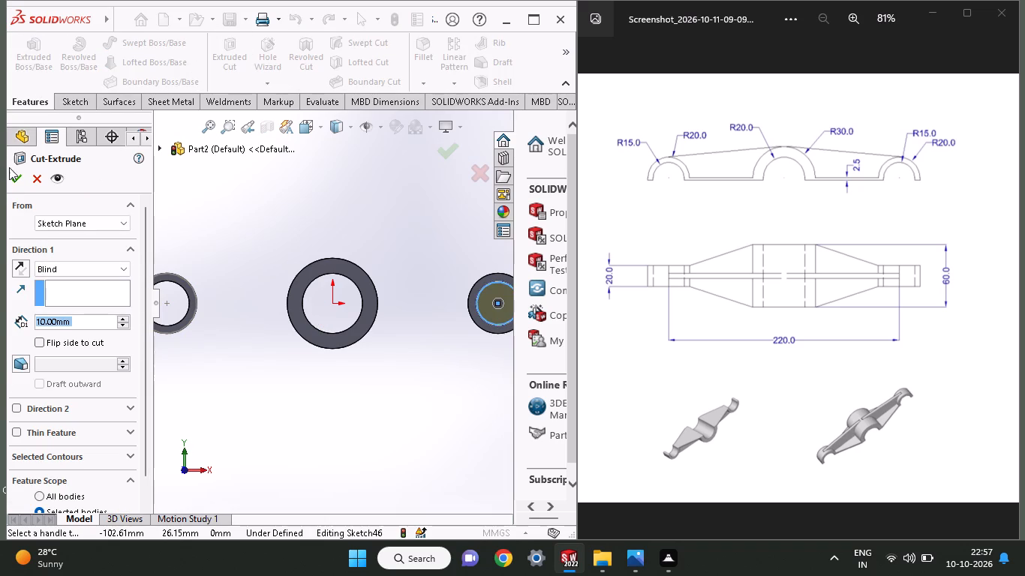
left_click(9, 167)
left_click(11, 176)
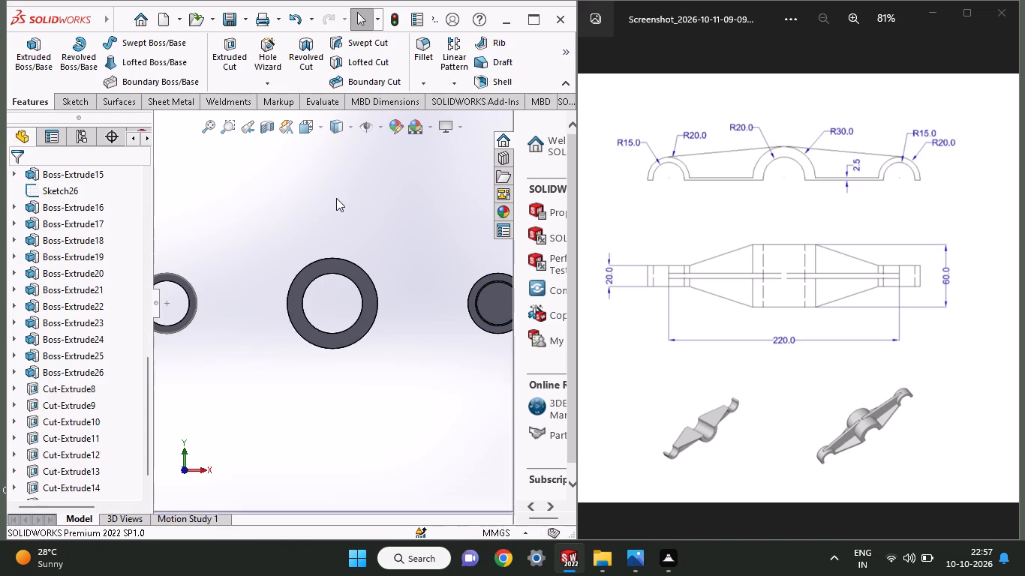
Deepen the bore at X 110 mm with another 10 mm blind cut from a 15 mm radius circle on its floor.
left_click(500, 313)
left_click(571, 271)
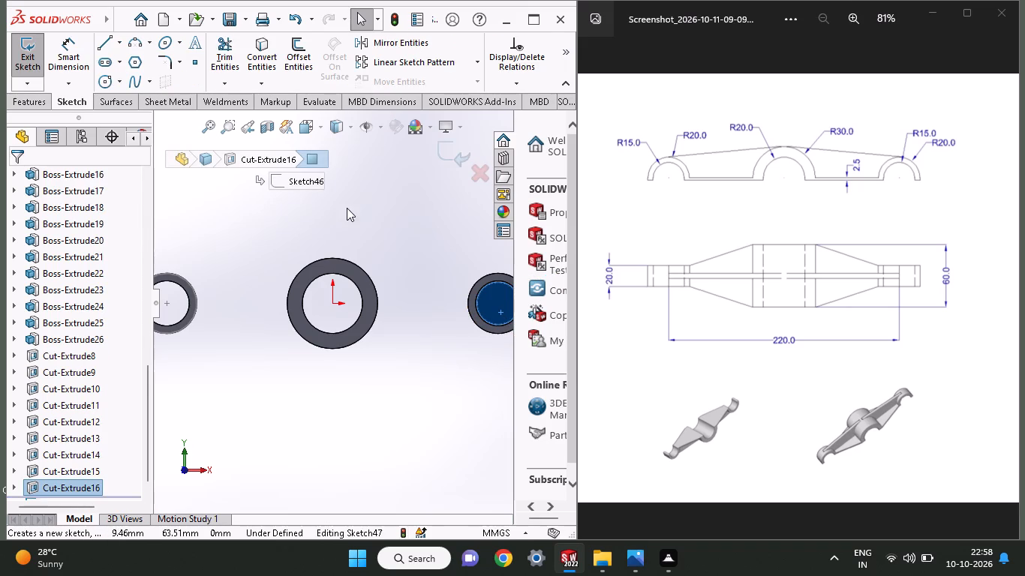
left_click(10, 102)
left_click(68, 97)
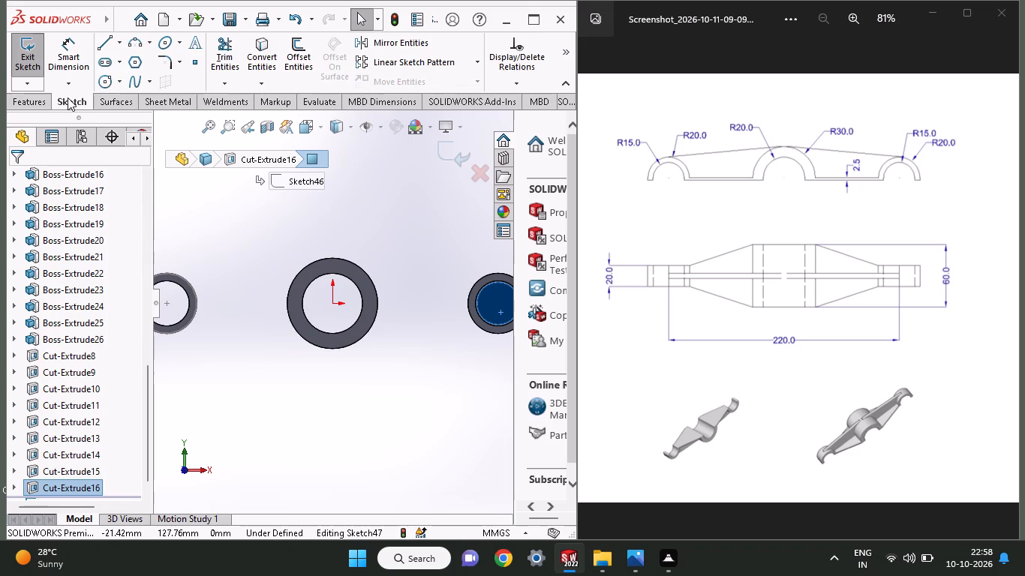
left_click(47, 103)
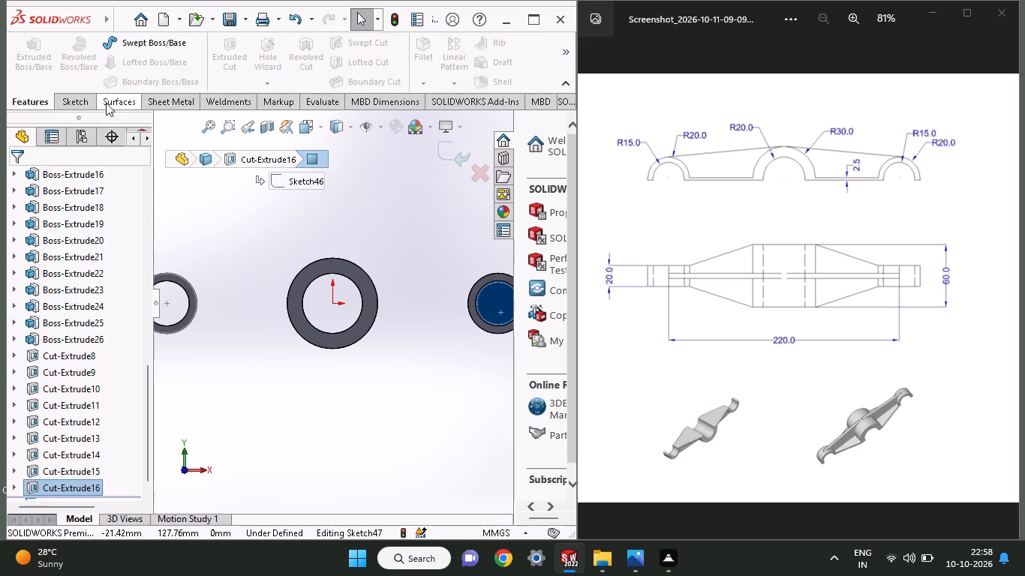
left_click(83, 103)
left_click(104, 79)
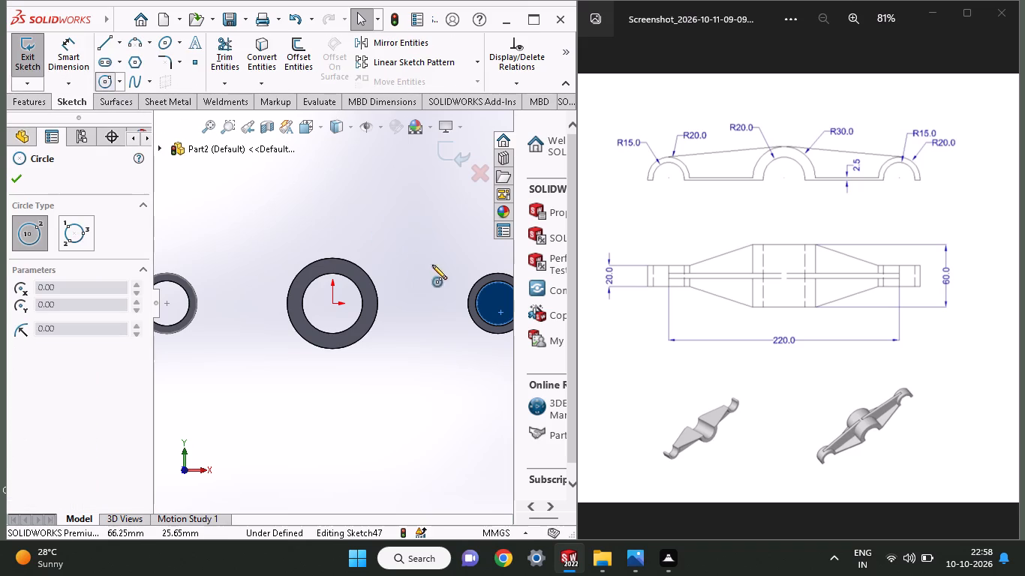
left_click(498, 301)
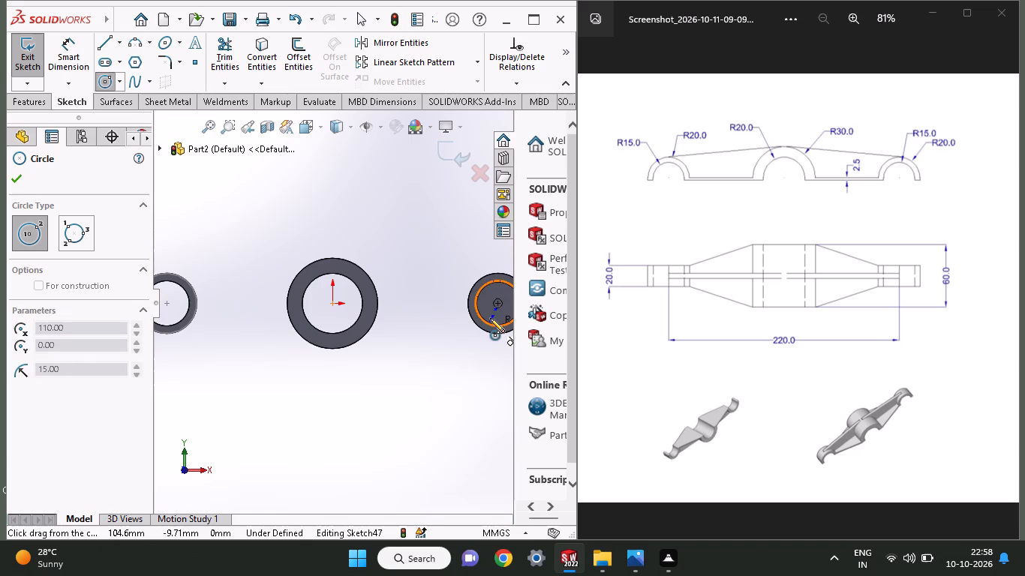
left_click(485, 319)
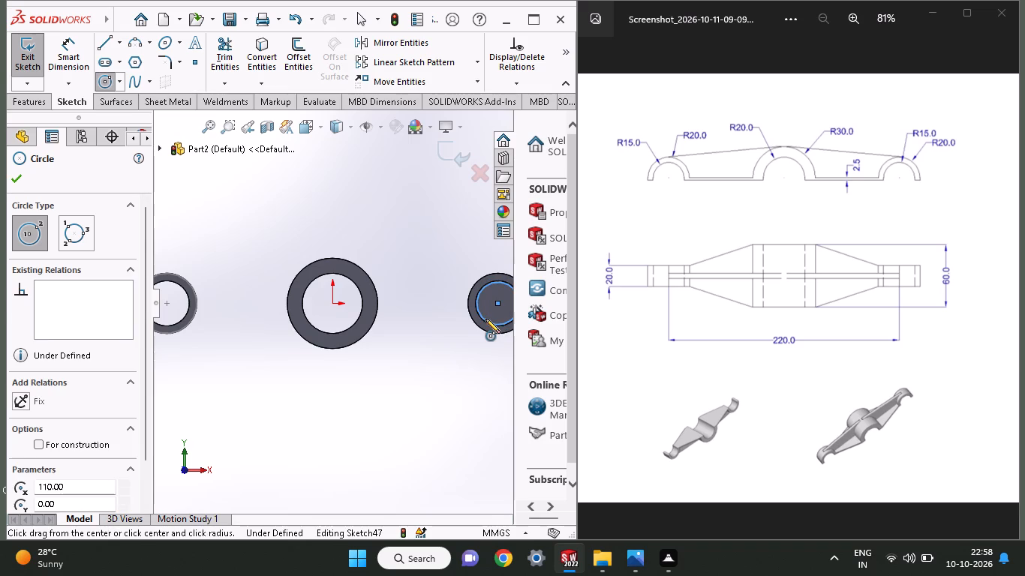
left_click(42, 99)
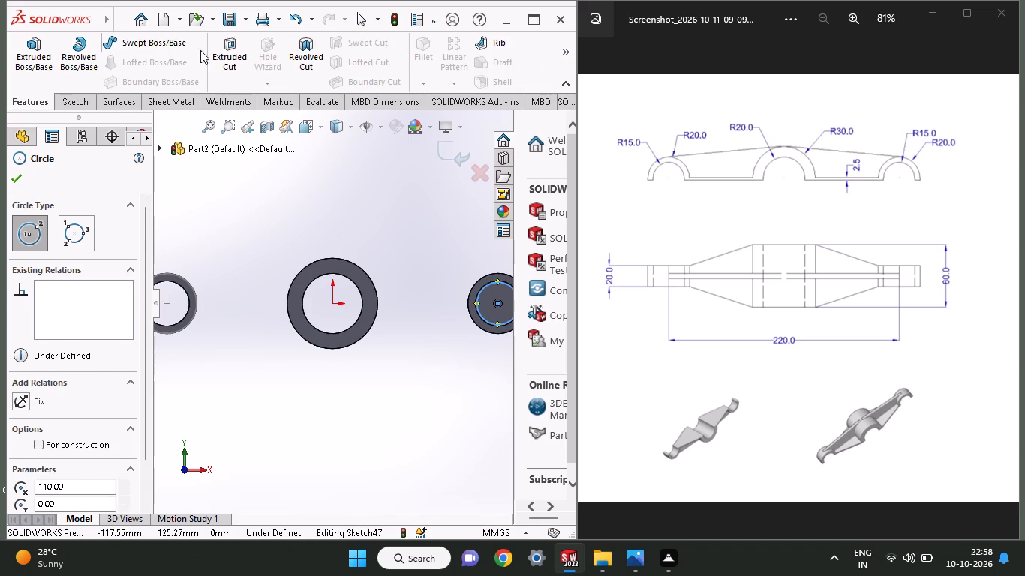
left_click(214, 54)
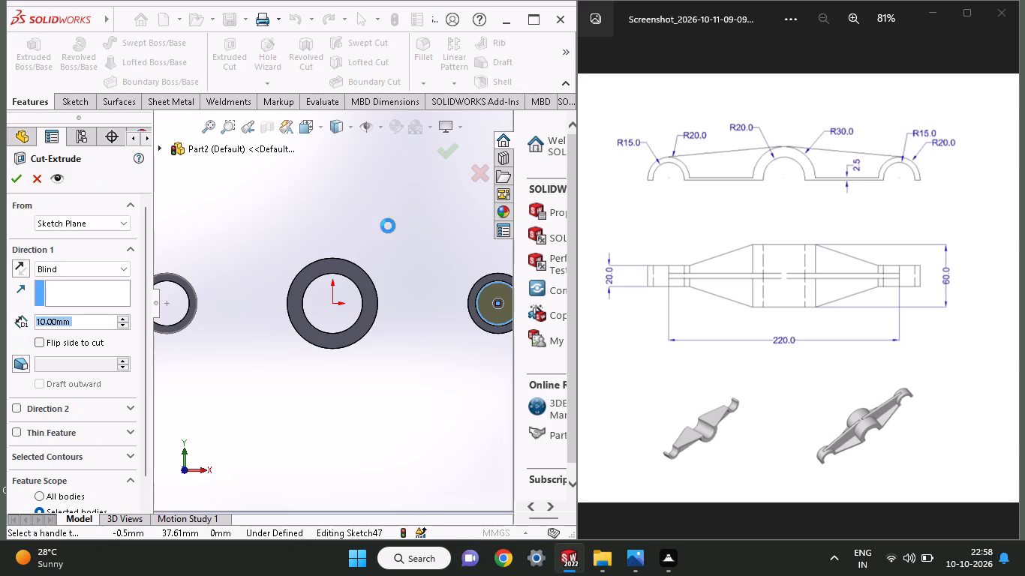
left_click(21, 178)
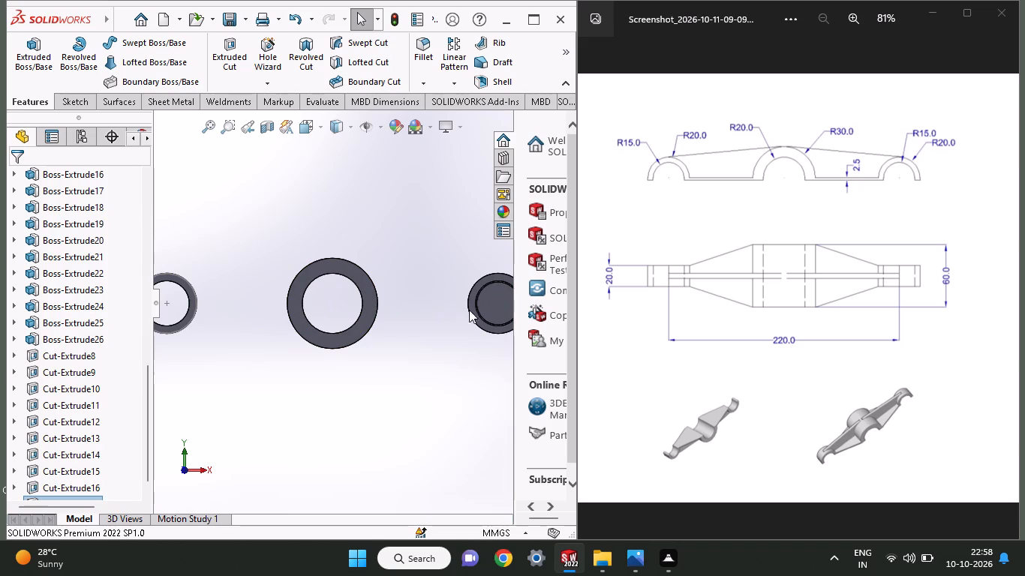
Deepen the end boss's bore at X 110 mm with a 10 mm blind cut from a centred circle roughly matching the bore.
left_click(503, 310)
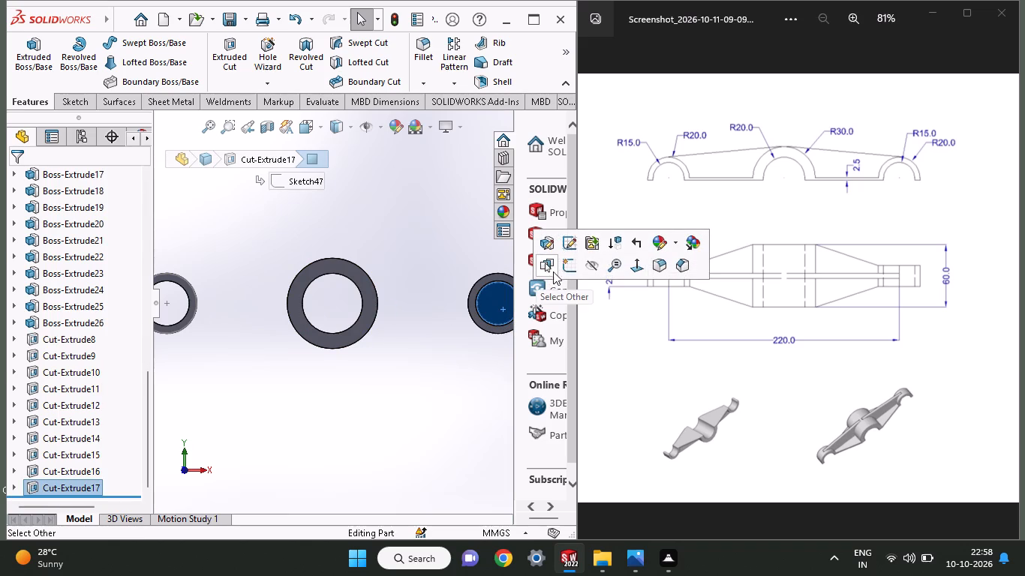
left_click(561, 271)
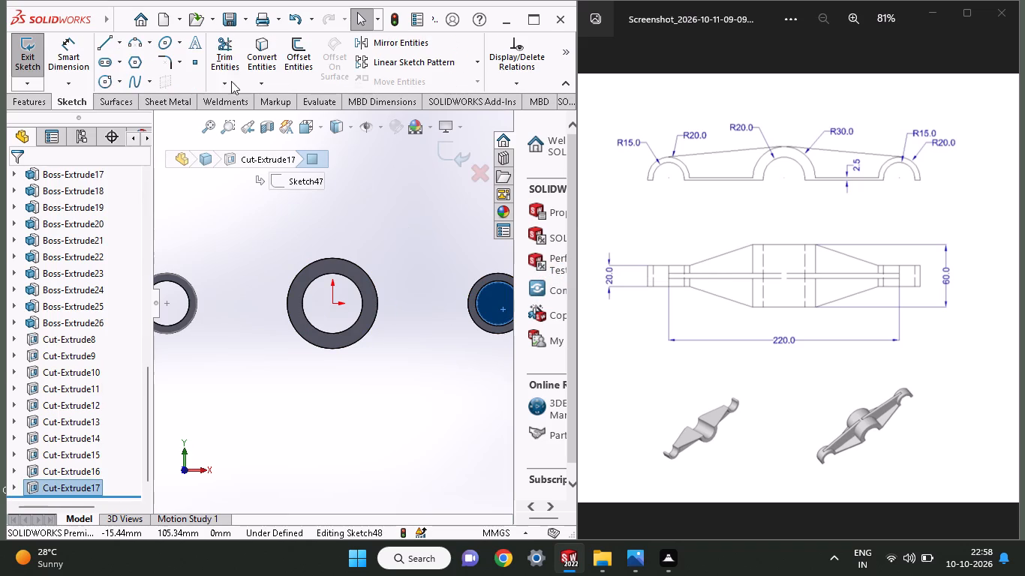
left_click(99, 74)
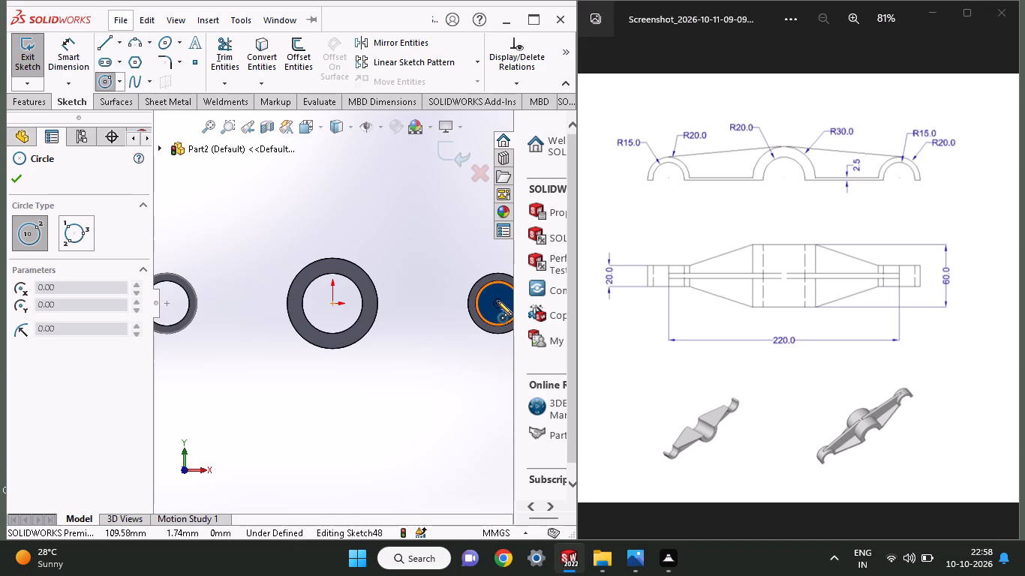
left_click(497, 301)
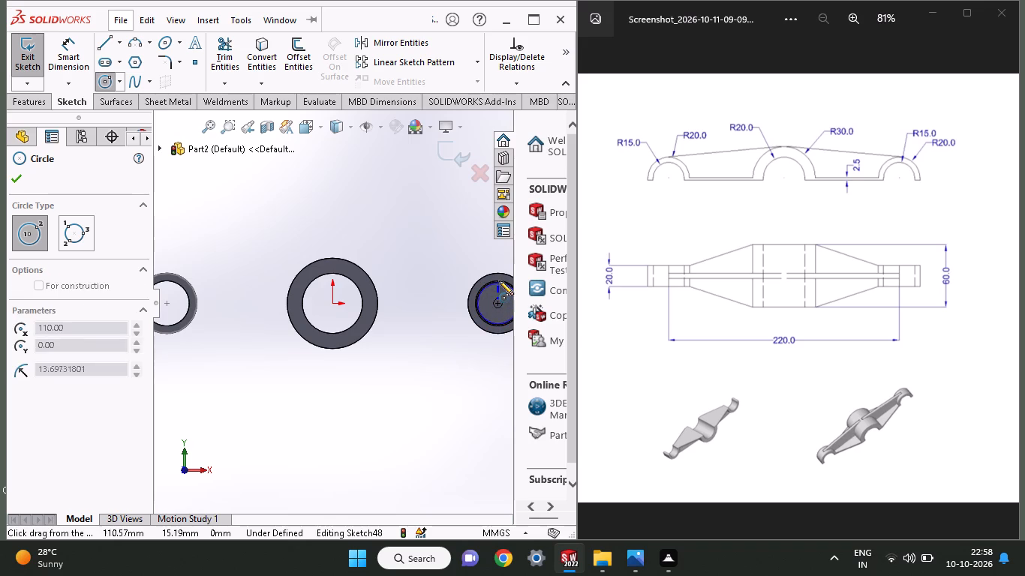
left_click(499, 280)
left_click(27, 103)
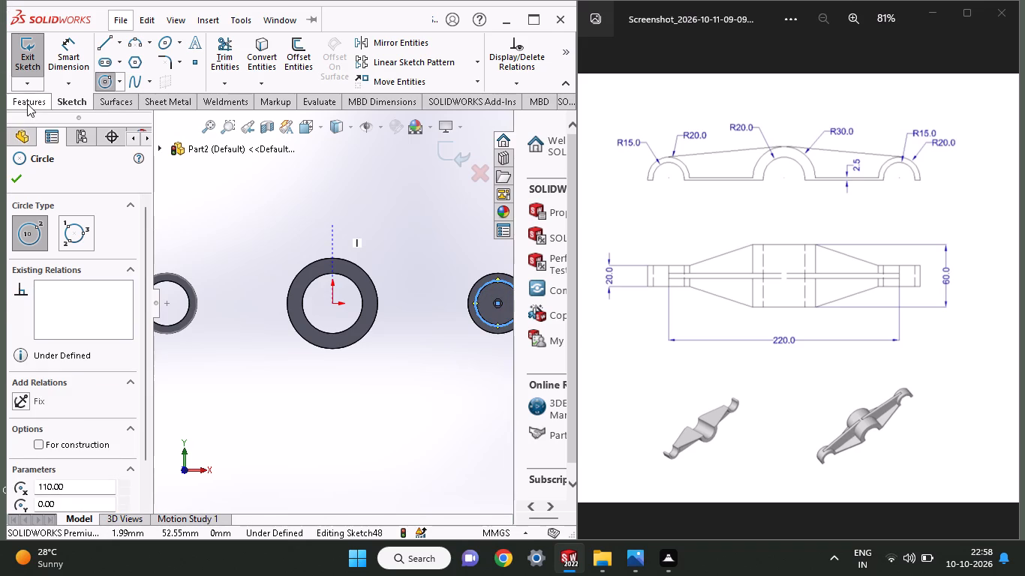
left_click(227, 58)
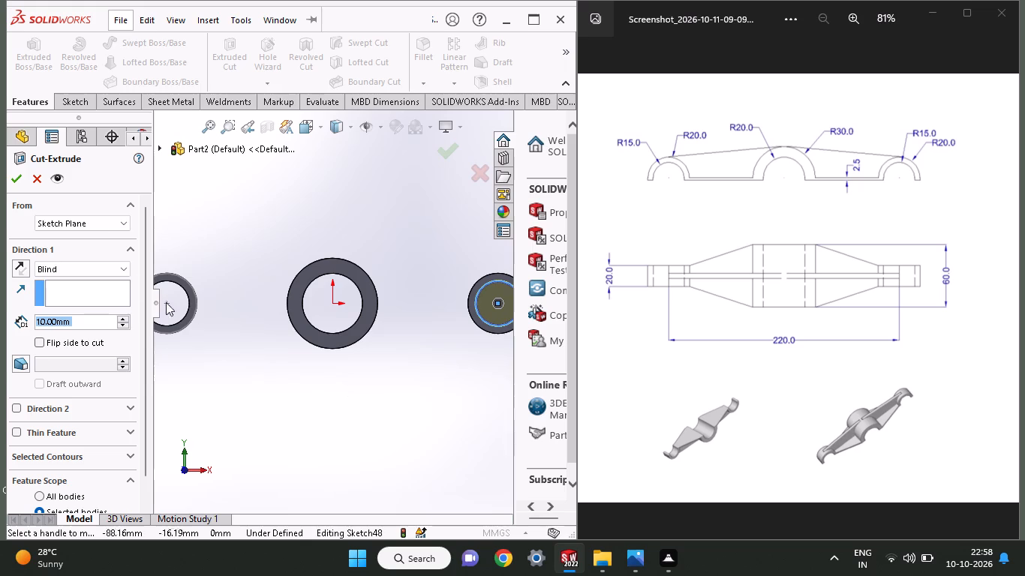
left_click(12, 186)
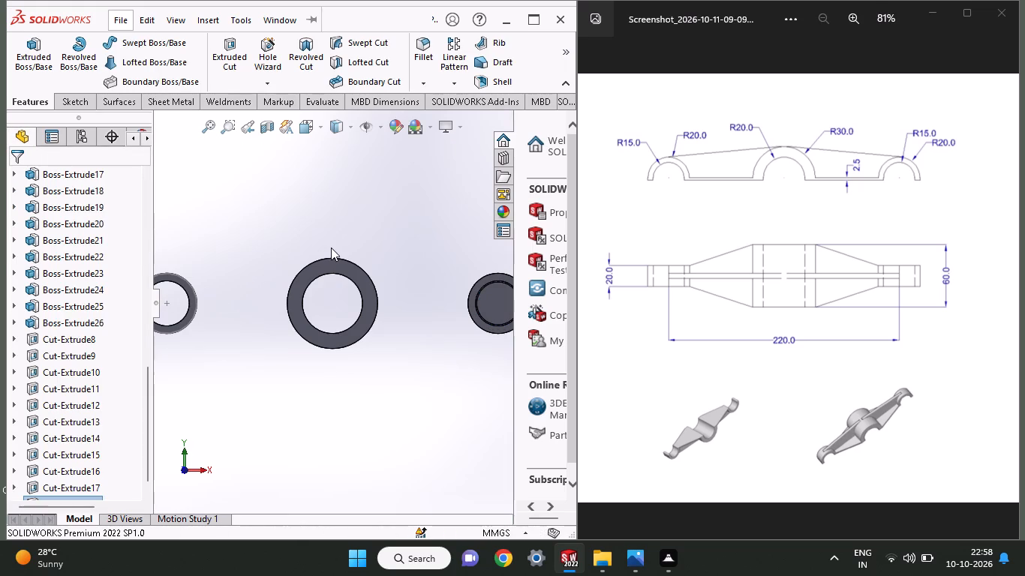
Start a sketch on the new bore floor of the end boss at X 110 mm.
left_click(497, 320)
left_click(563, 277)
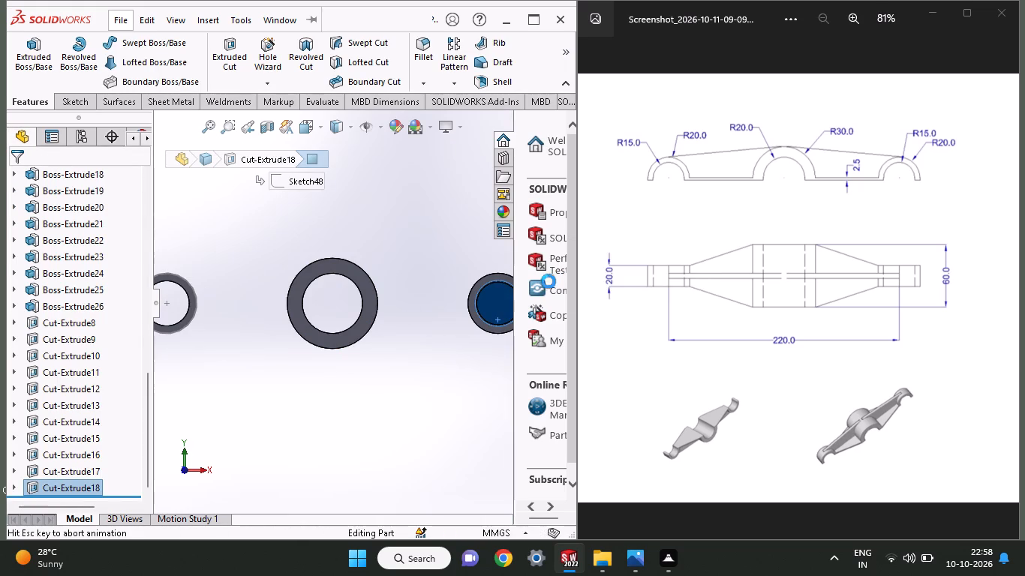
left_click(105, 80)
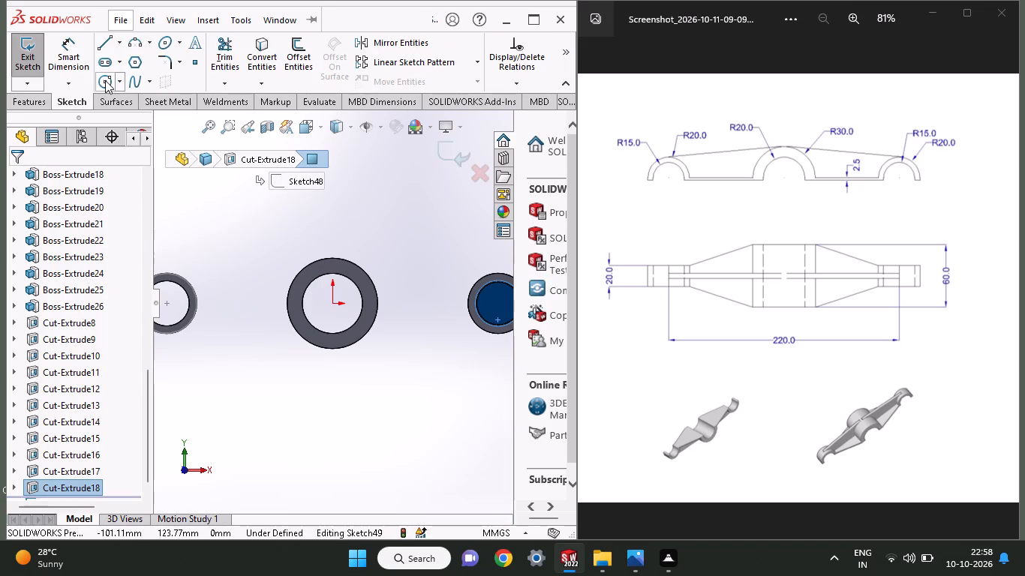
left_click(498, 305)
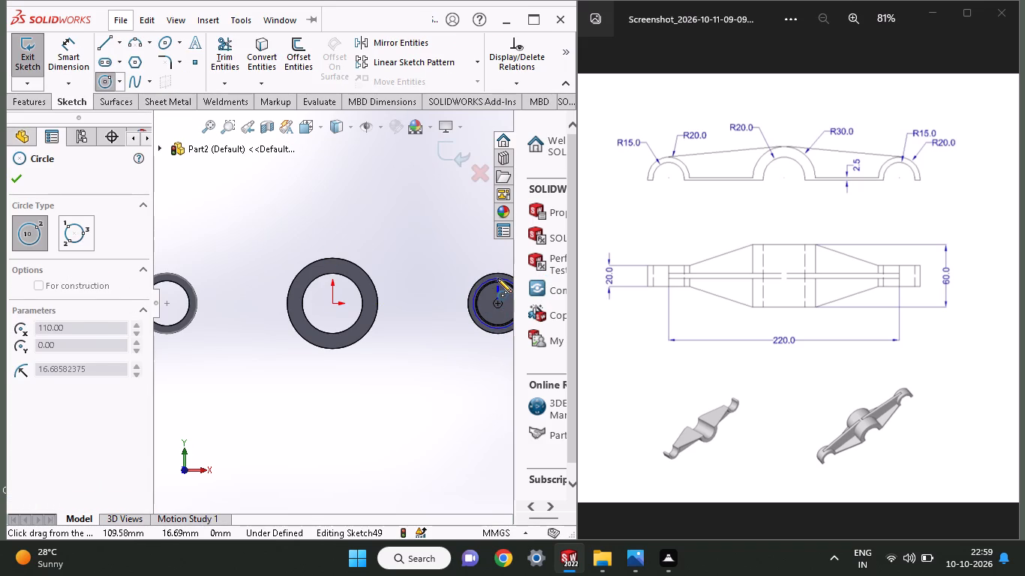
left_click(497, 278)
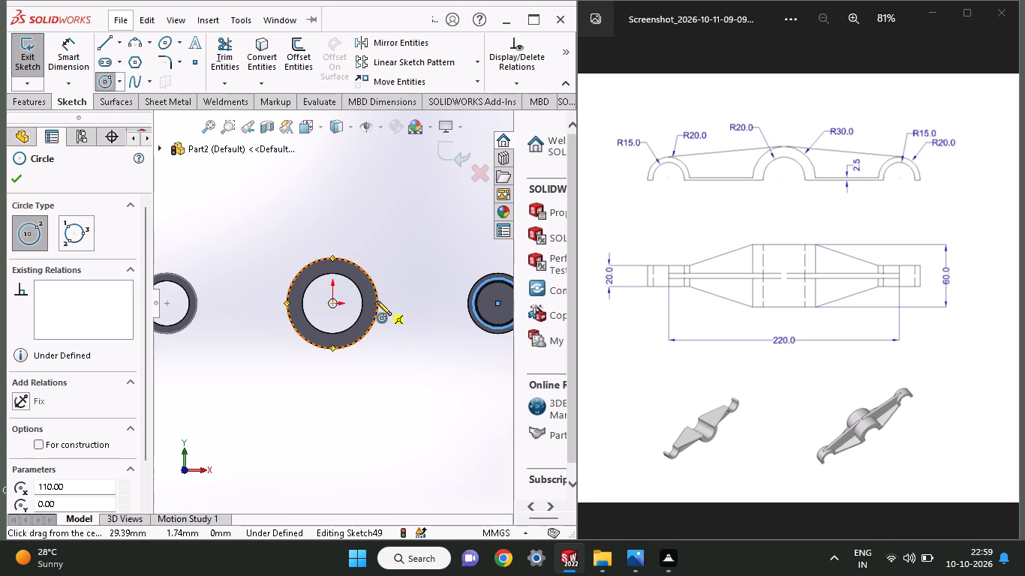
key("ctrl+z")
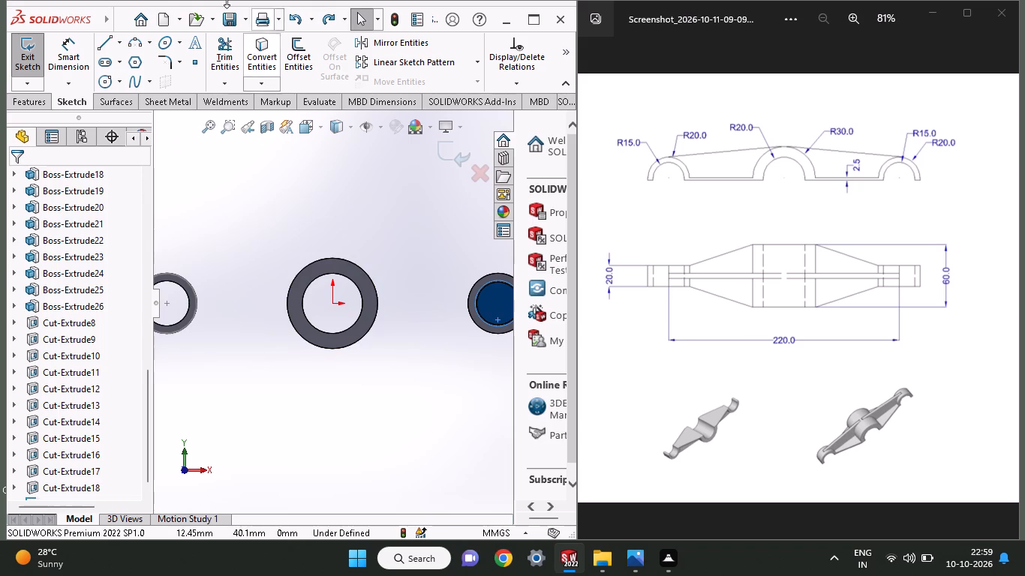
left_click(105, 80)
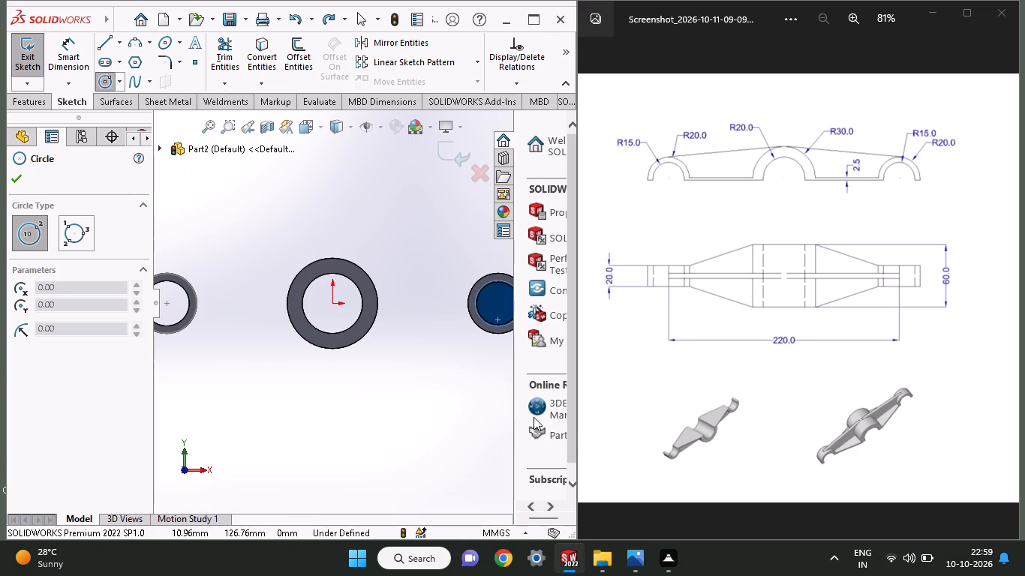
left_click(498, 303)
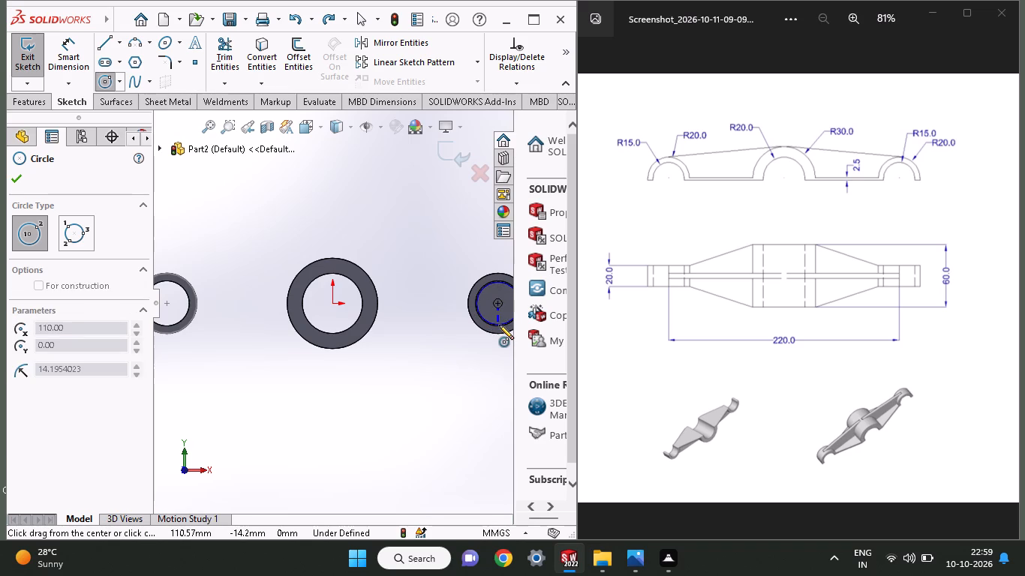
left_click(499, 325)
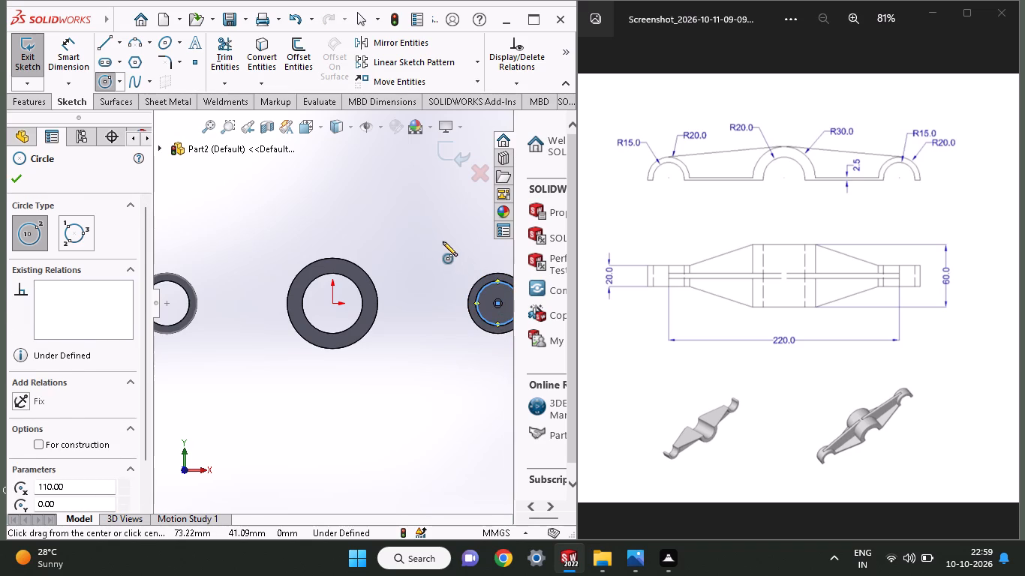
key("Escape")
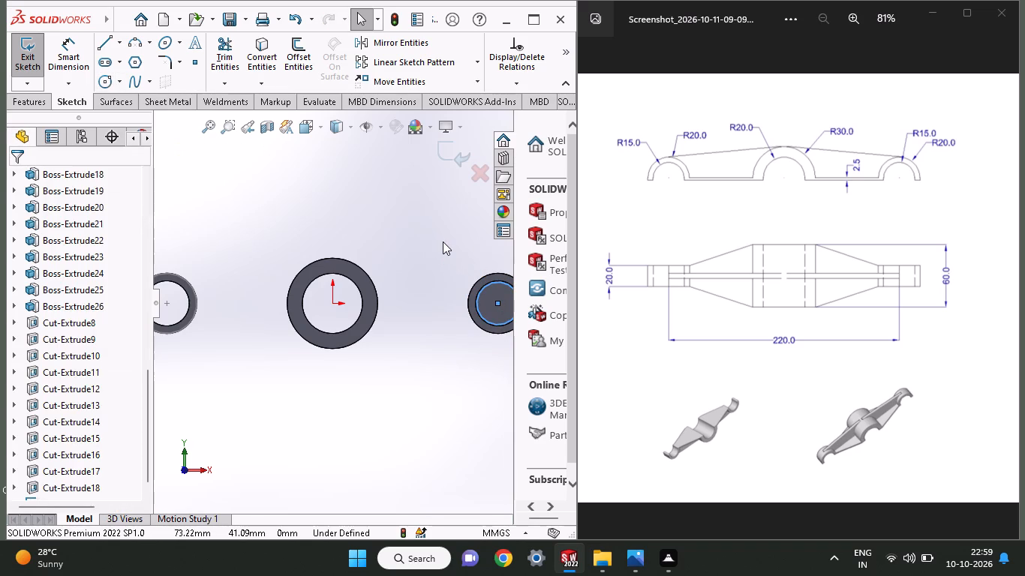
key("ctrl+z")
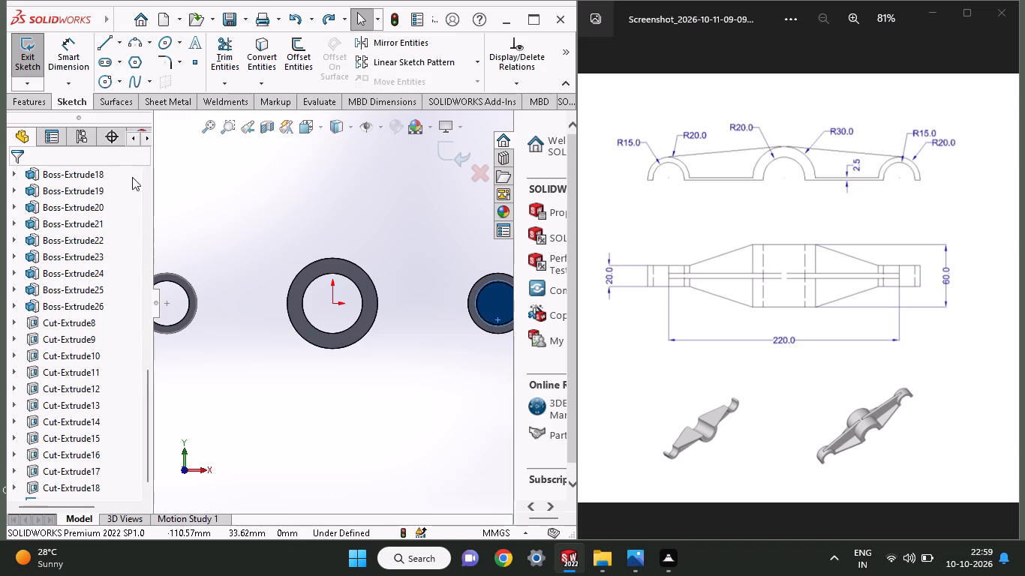
Draw a centred 15 mm radius circle on the bore floor at X 110 mm and cut it 10 mm deep, blind.
left_click(104, 82)
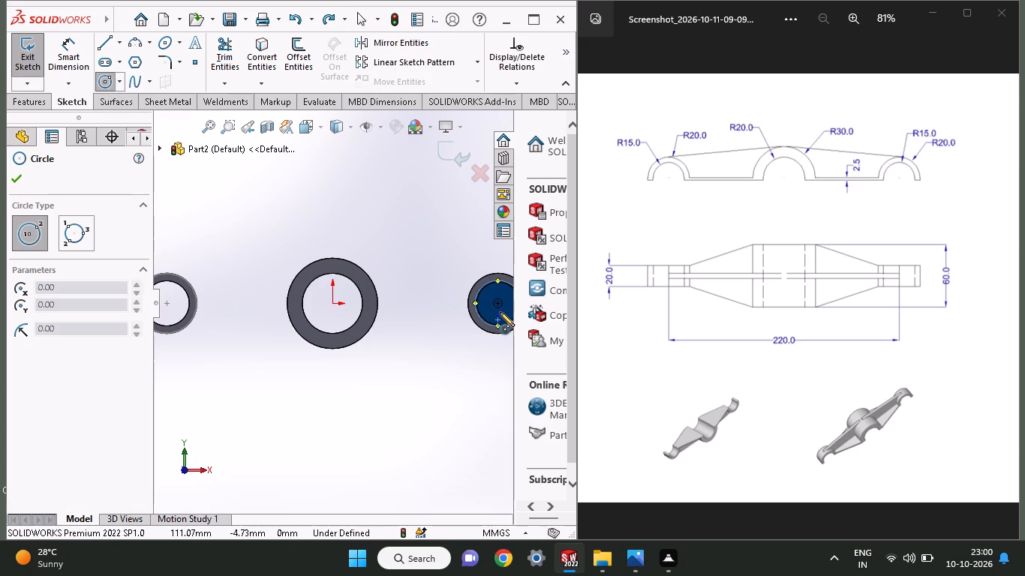
left_click(499, 301)
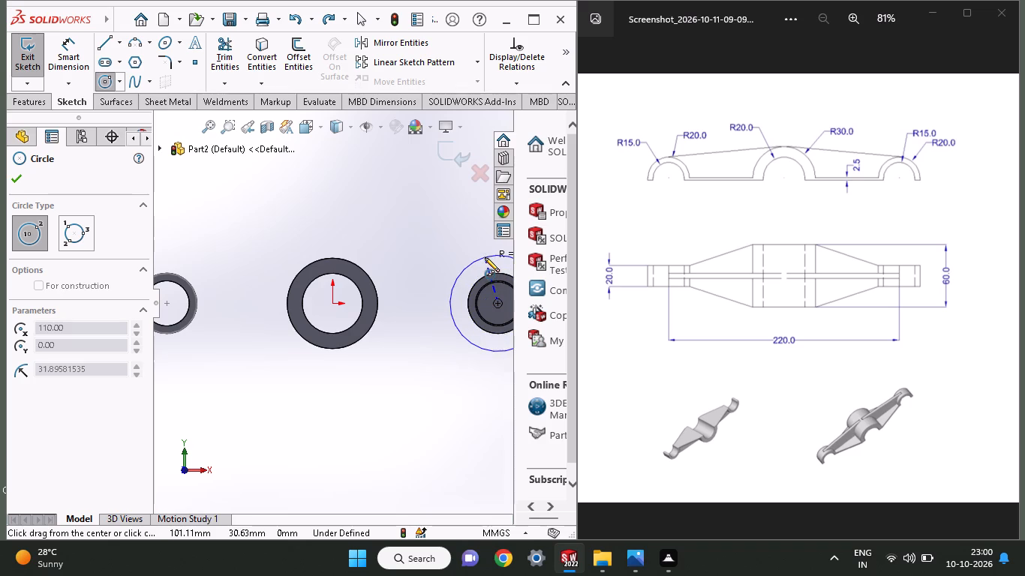
left_click(488, 324)
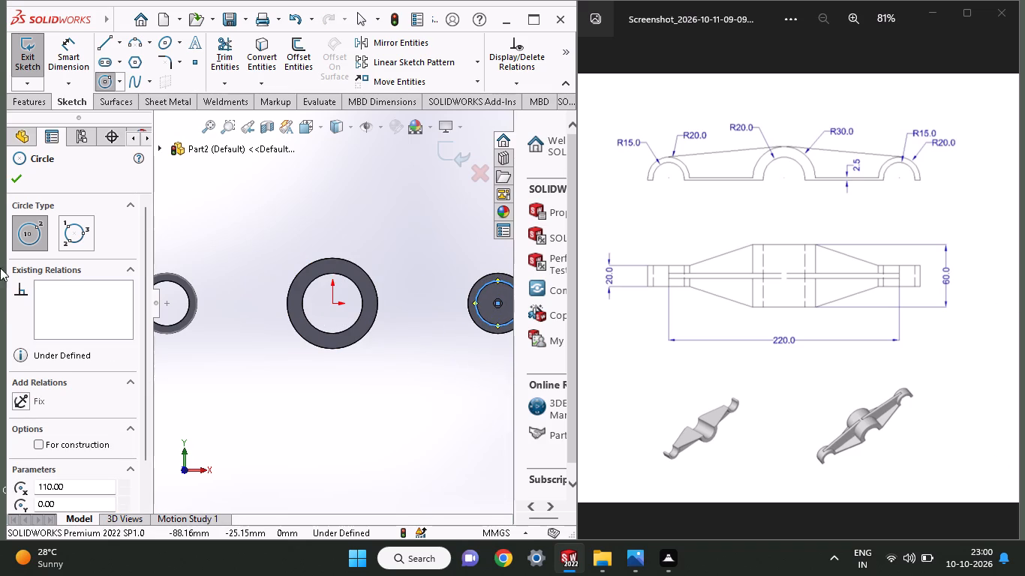
left_click(35, 103)
left_click(214, 44)
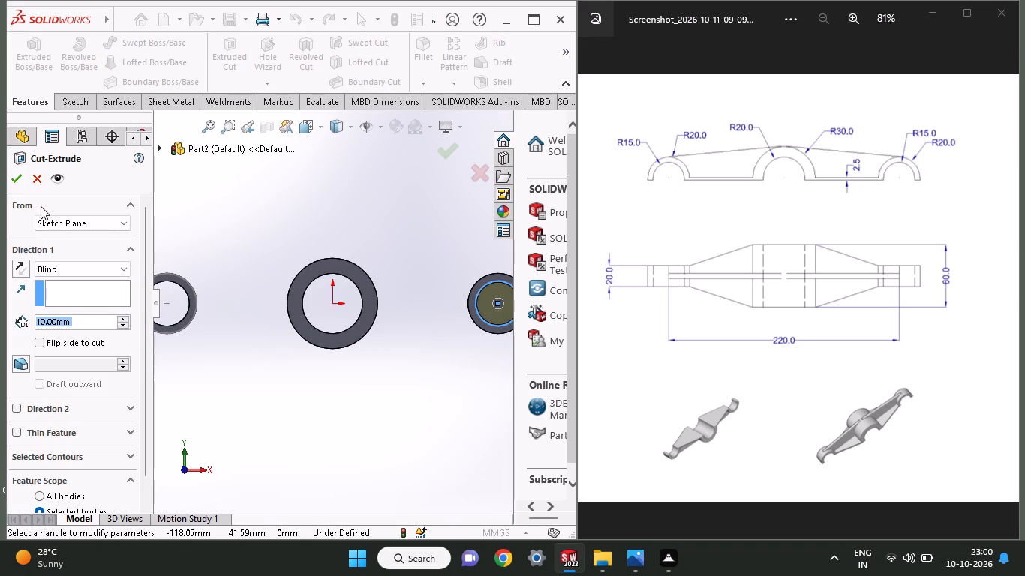
left_click(11, 172)
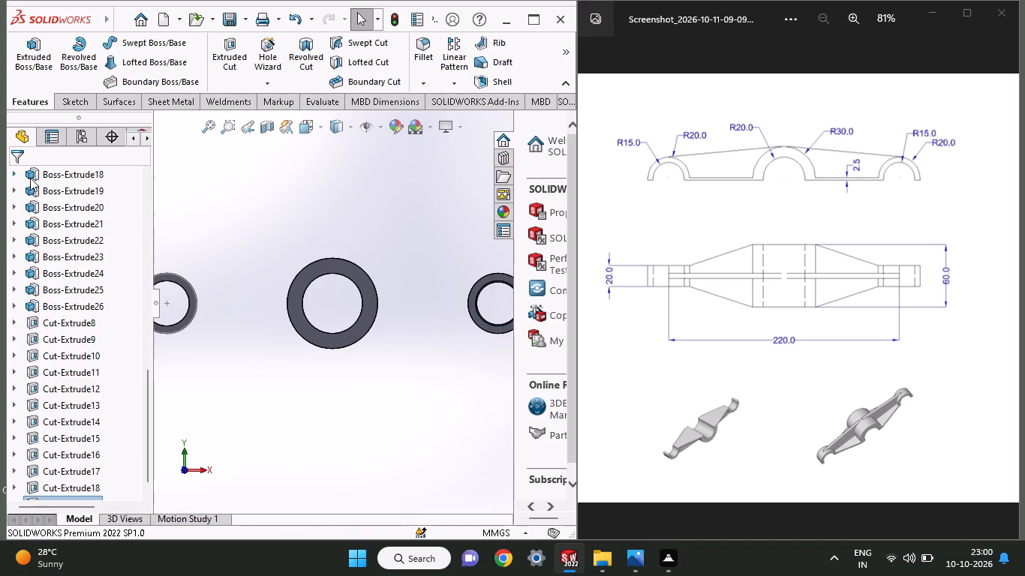
Inspect the three bored bosses end-on and at an angle, checking the bore interiors.
scroll(408, 400, "down", 1)
scroll(408, 400, "up", 1)
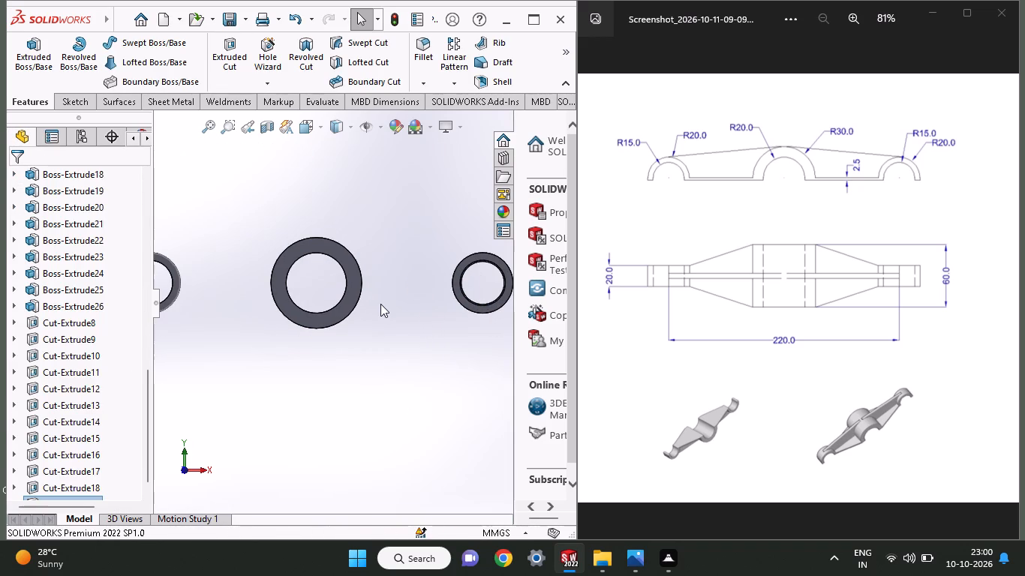
scroll(380, 304, "down", 1)
scroll(380, 304, "up", 1)
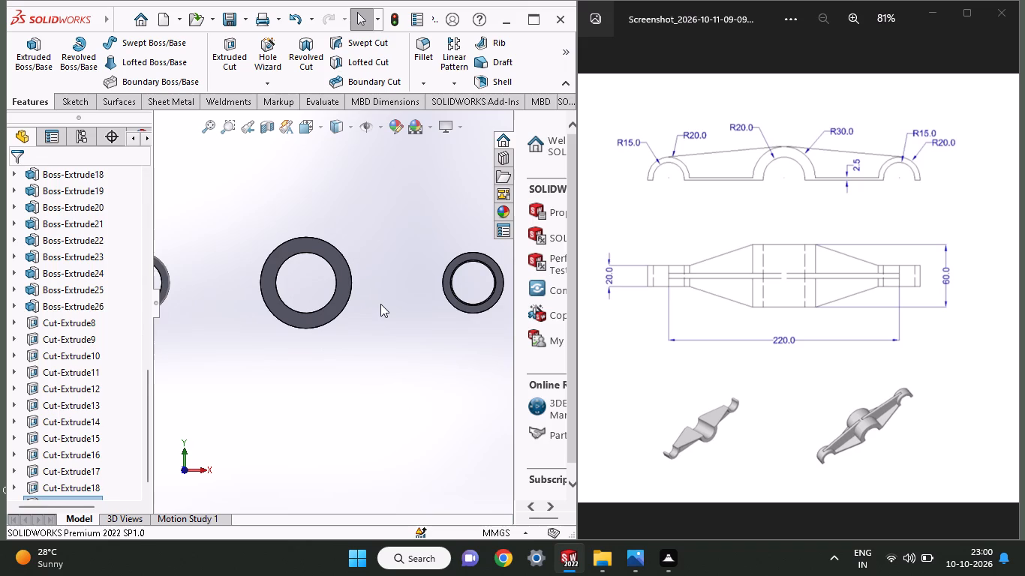
scroll(380, 304, "up", 4, "ctrl")
scroll(380, 304, "down", 1, "ctrl")
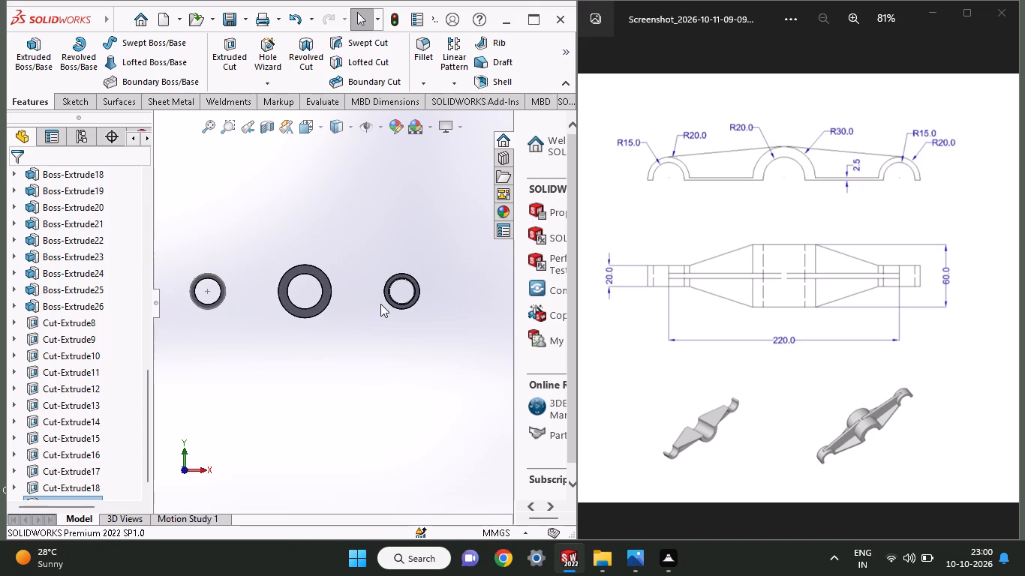
scroll(380, 304, "down", 1, "ctrl")
scroll(209, 239, "up", 1, "ctrl")
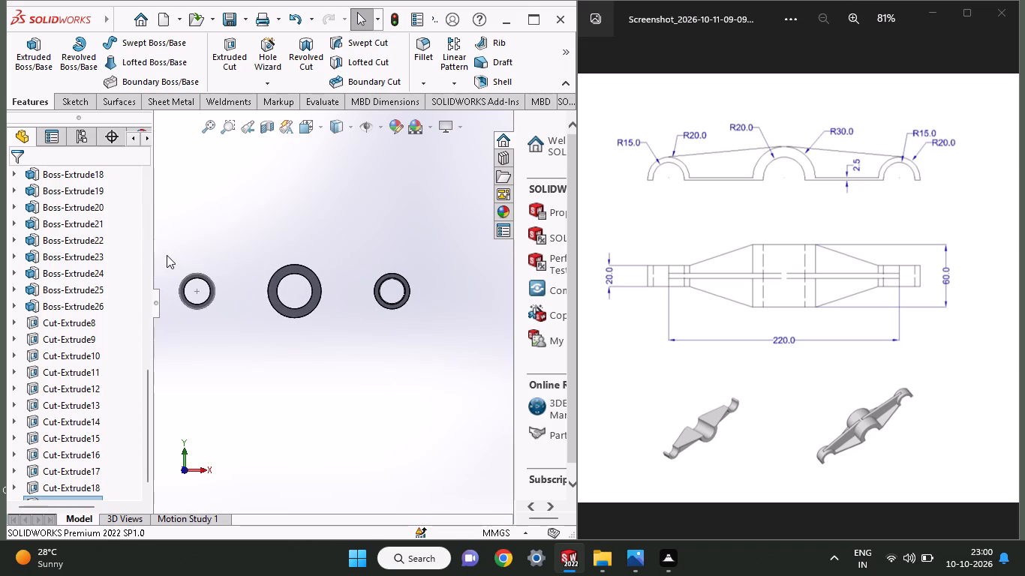
scroll(227, 253, "down", 2, "ctrl")
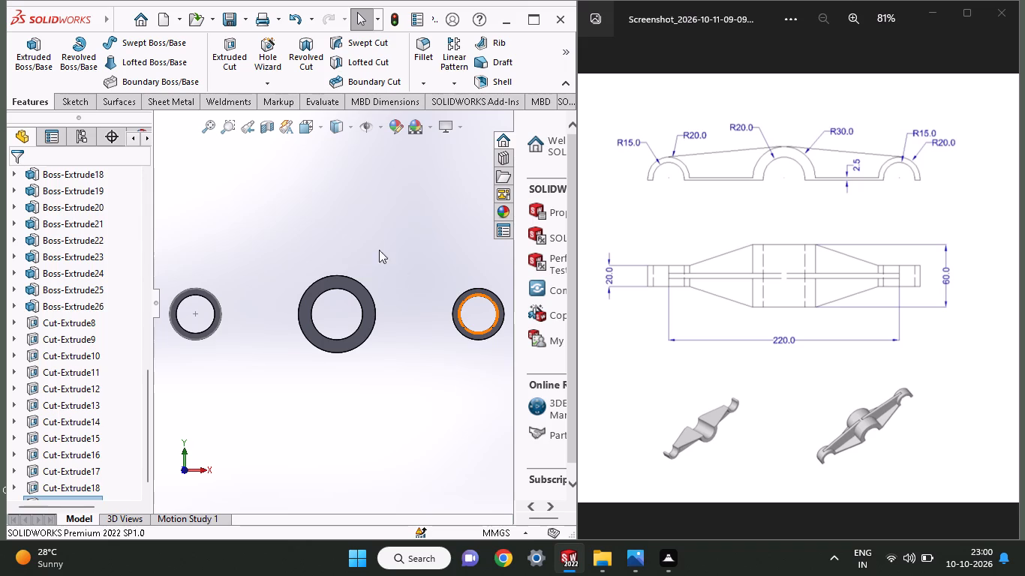
middle_click_drag(343, 257, 350, 289)
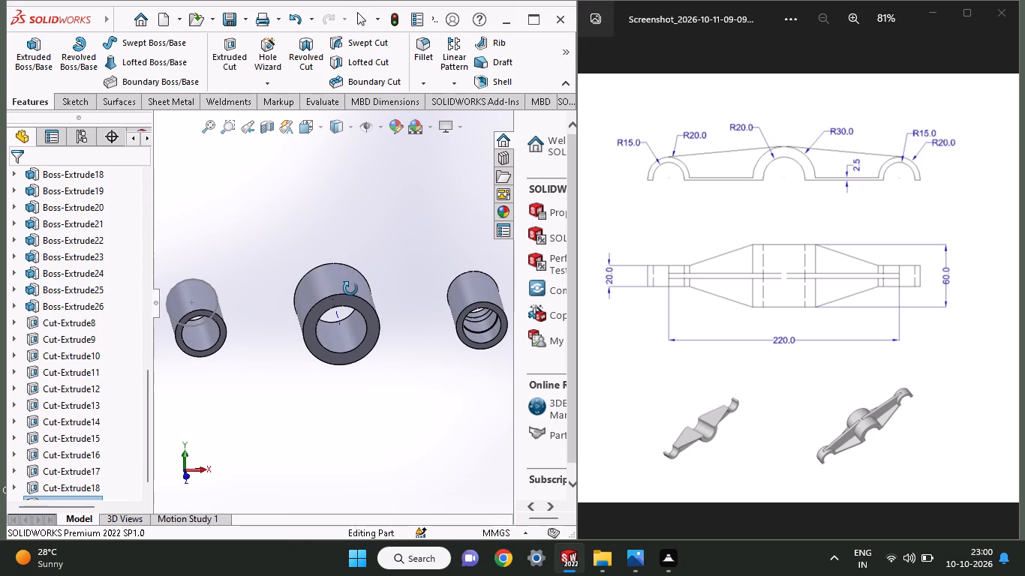
middle_click_drag(350, 289, 325, 251)
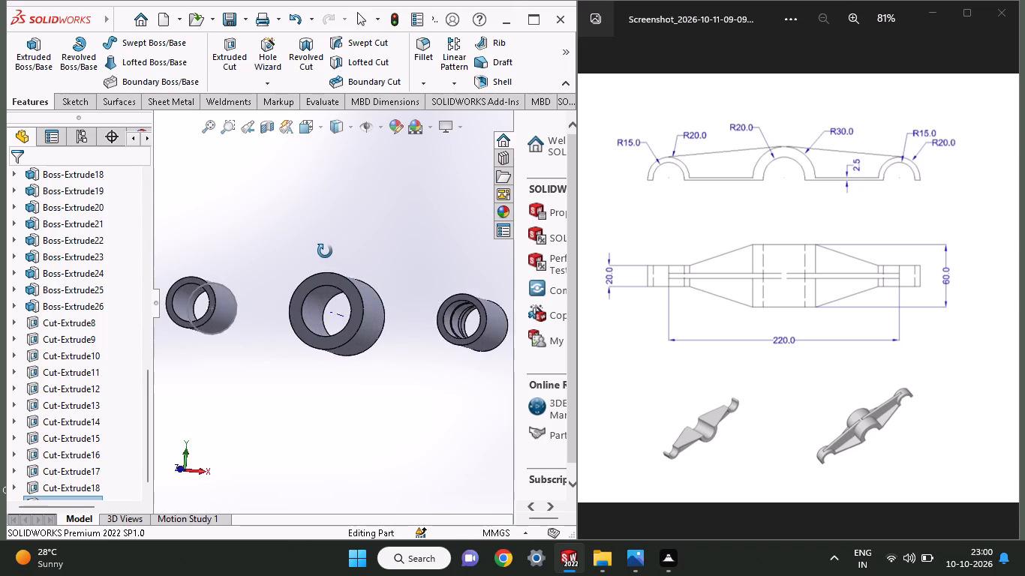
middle_click_drag(325, 251, 328, 262)
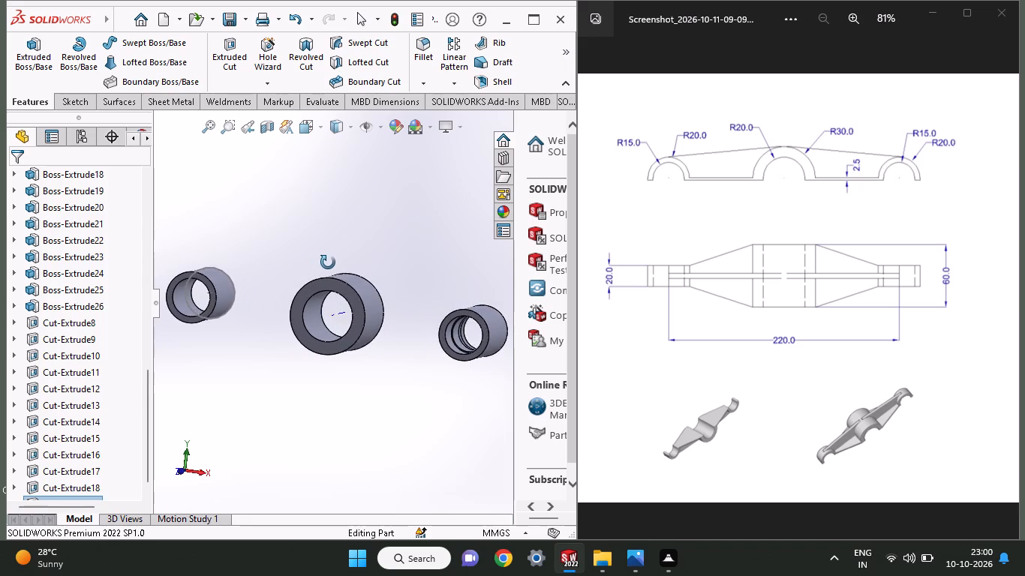
middle_click_drag(328, 262, 335, 264)
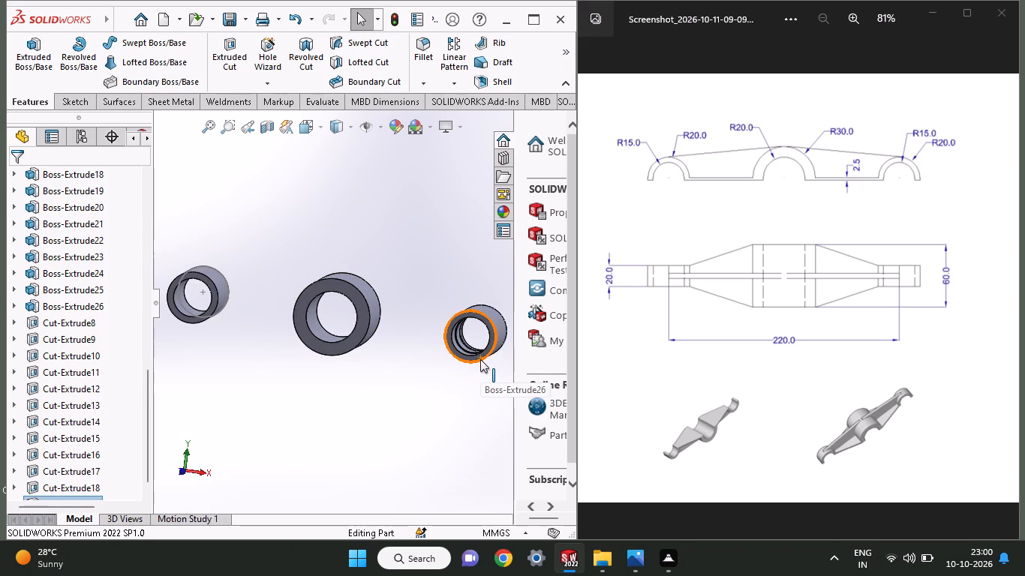
Sketch a circle of about 32 mm radius on the front annular face of the end boss at X 110 mm, concentric with its bore.
left_click(482, 355)
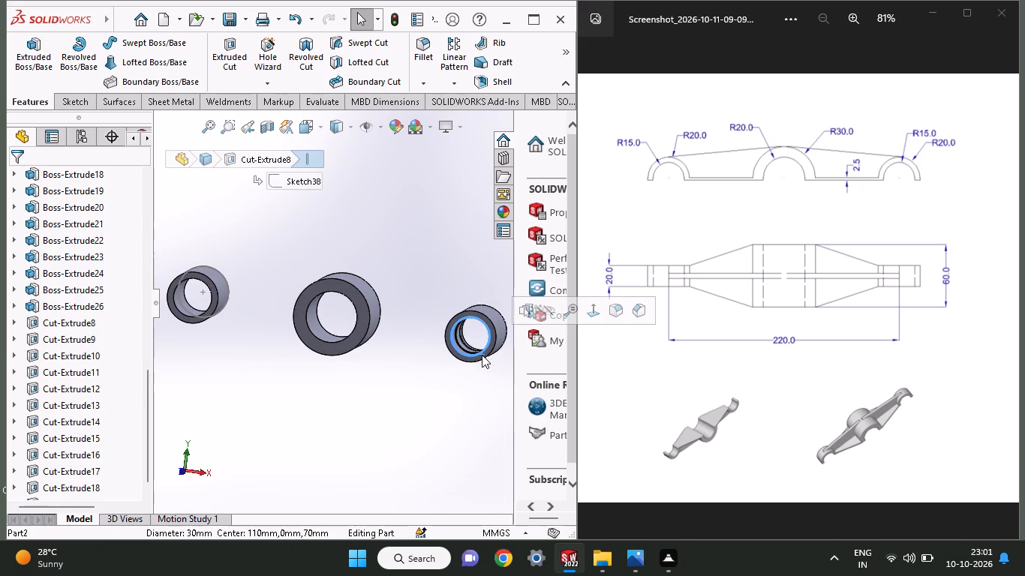
left_click(472, 374)
left_click(480, 356)
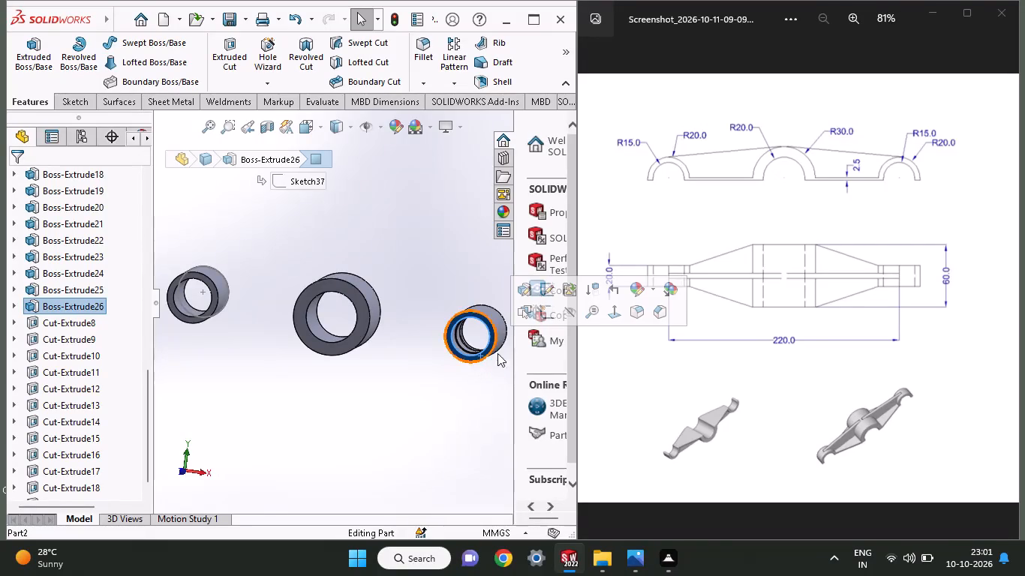
left_click(549, 314)
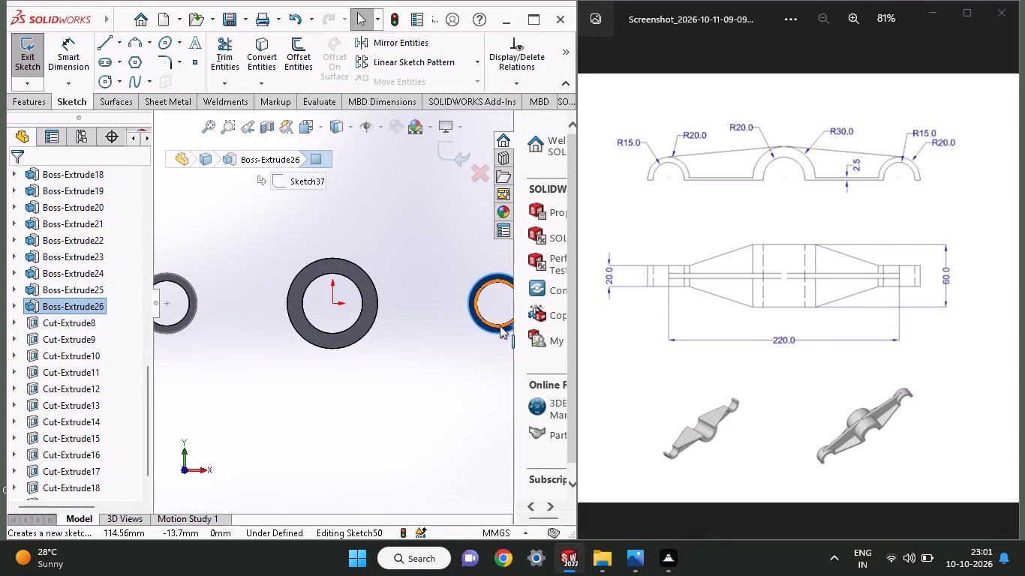
scroll(494, 328, "up", 2, "ctrl")
scroll(494, 328, "down", 2, "ctrl")
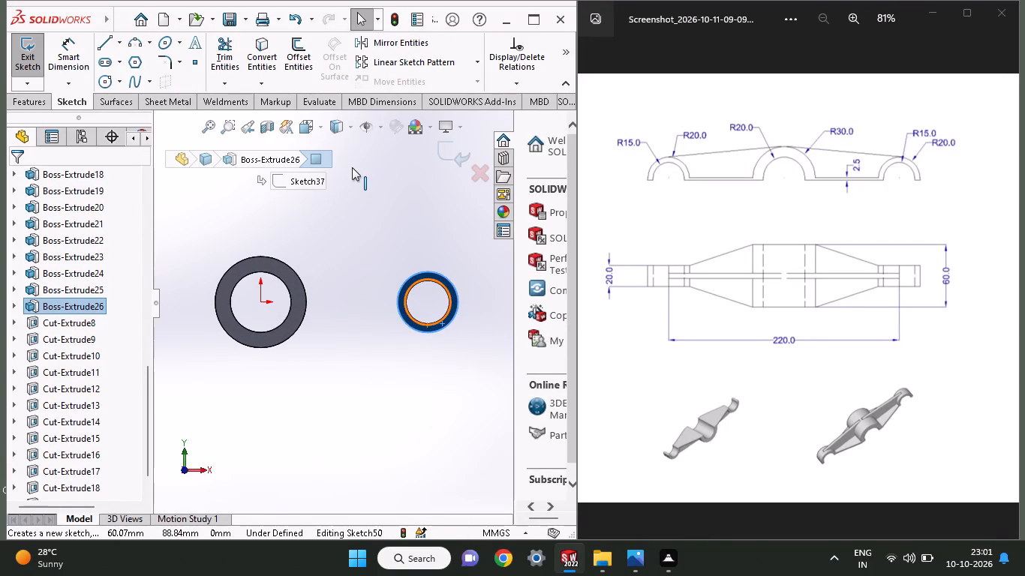
scroll(352, 167, "down", 1, "ctrl")
left_click(107, 82)
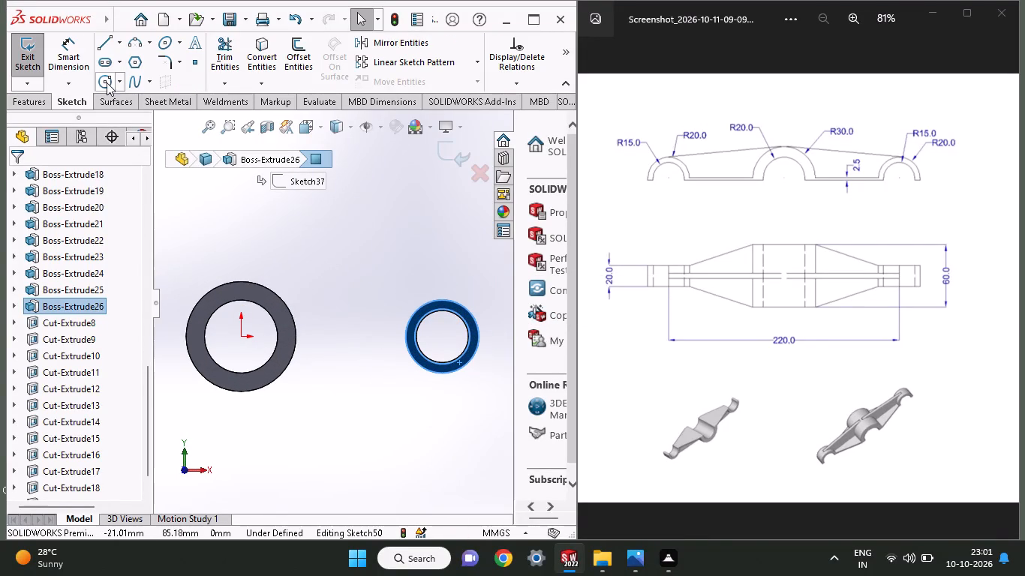
left_click(443, 336)
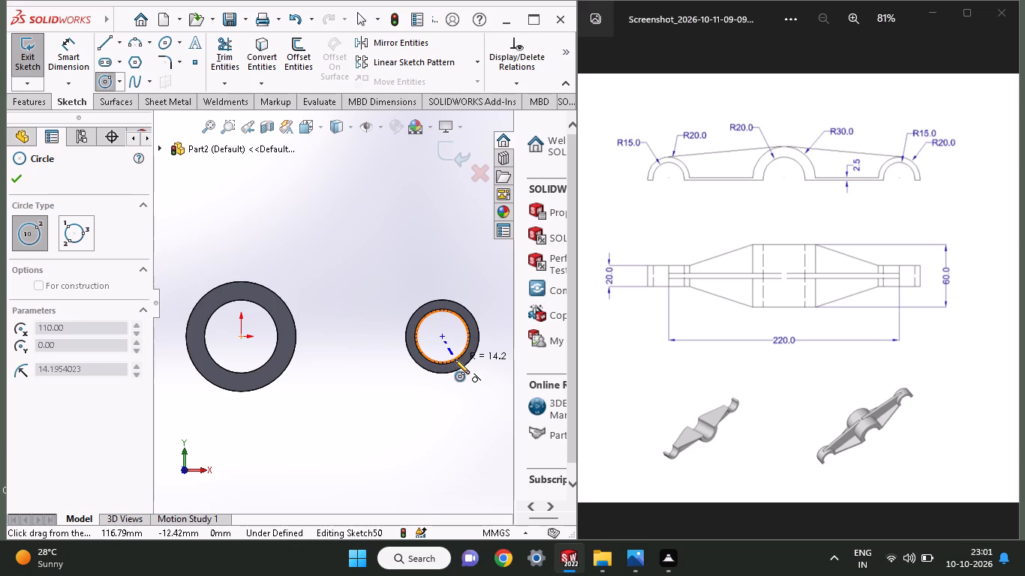
left_click(456, 279)
Dimension the new circle's diameter at 30 mm.
left_click(72, 97)
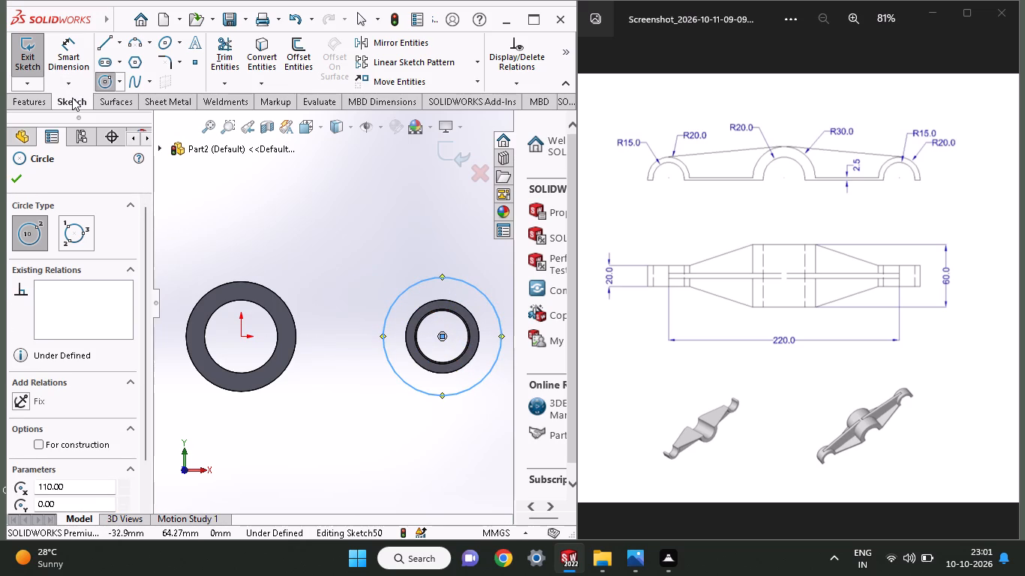
left_click(68, 103)
left_click(77, 73)
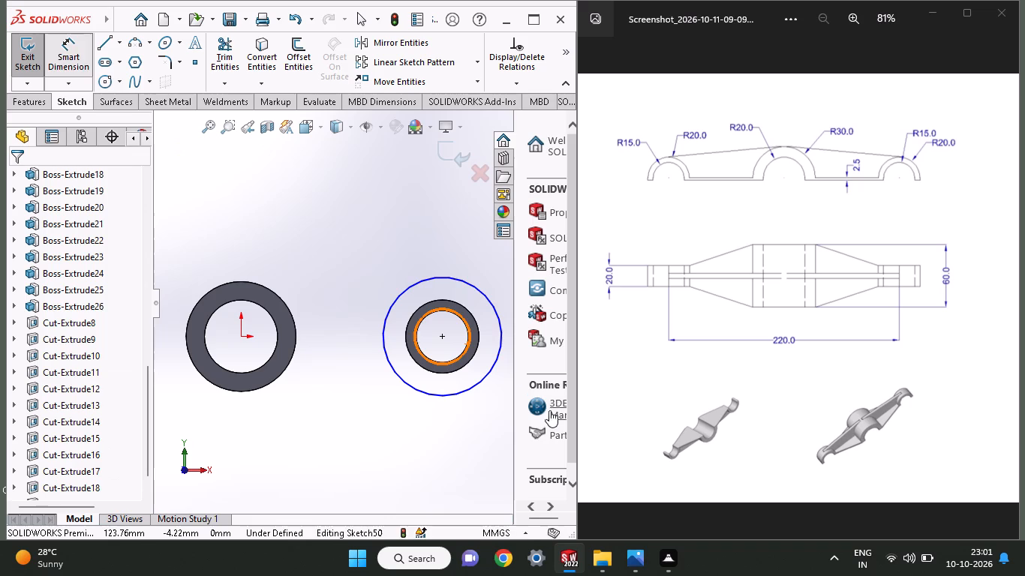
left_click(430, 280)
left_click(426, 241)
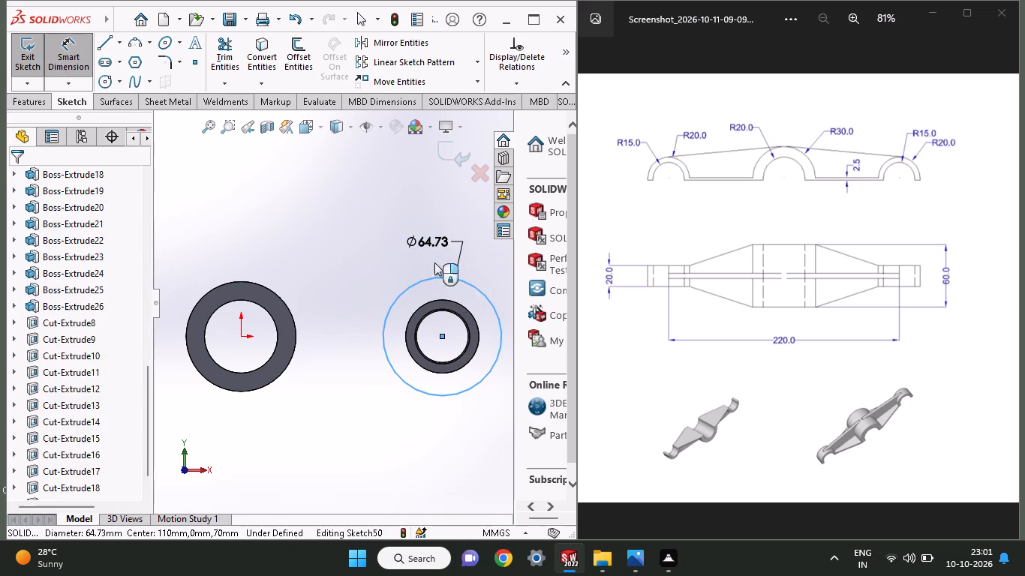
type("30")
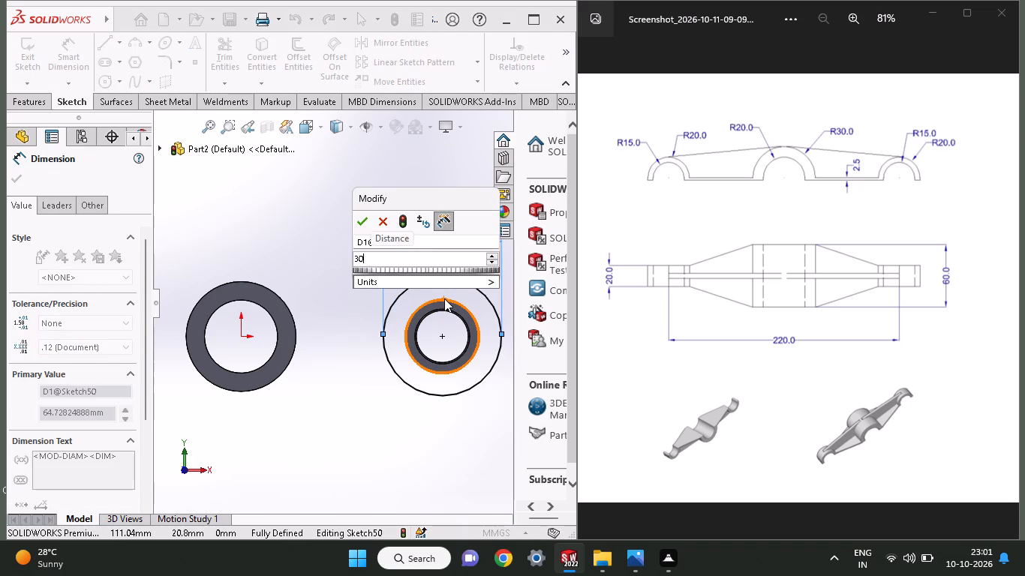
key("Return")
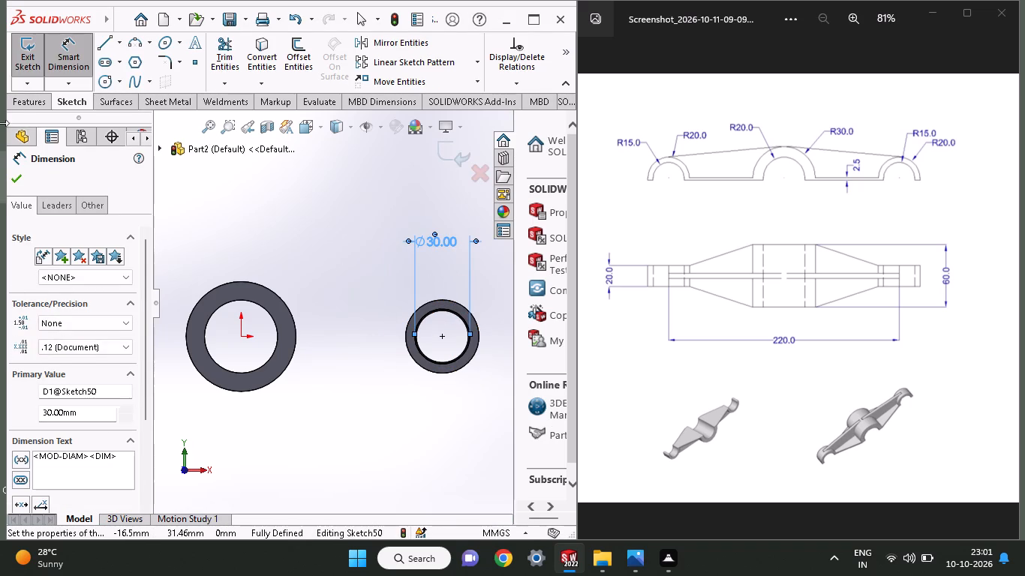
Cut-extrude the 30 mm circle through the end boss, blind 98 mm in direction 1 and 42 mm in direction 2.
left_click(19, 106)
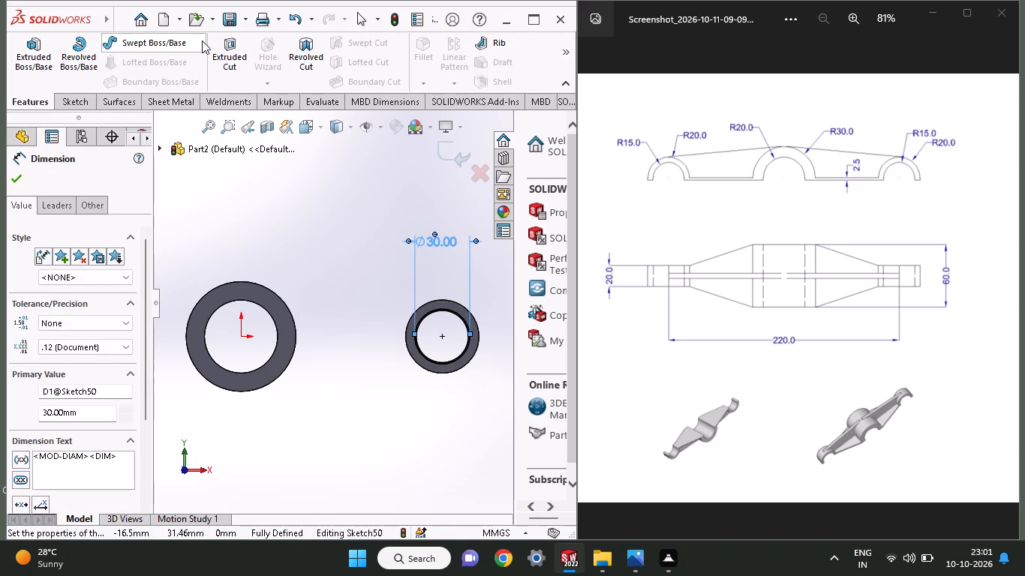
left_click(226, 43)
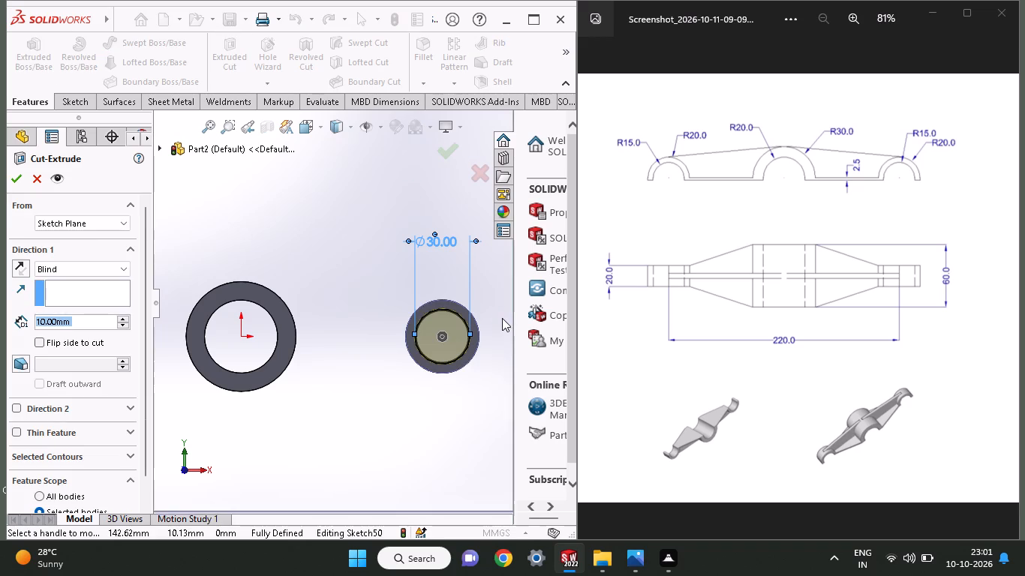
middle_click_drag(502, 318, 465, 382)
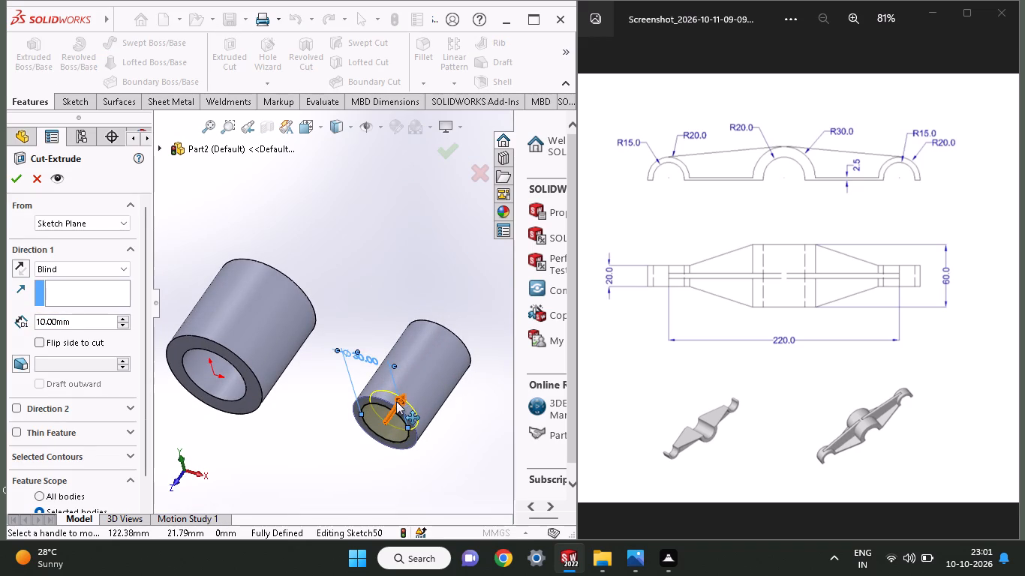
left_click_drag(396, 401, 476, 298)
left_click_drag(358, 452, 350, 475)
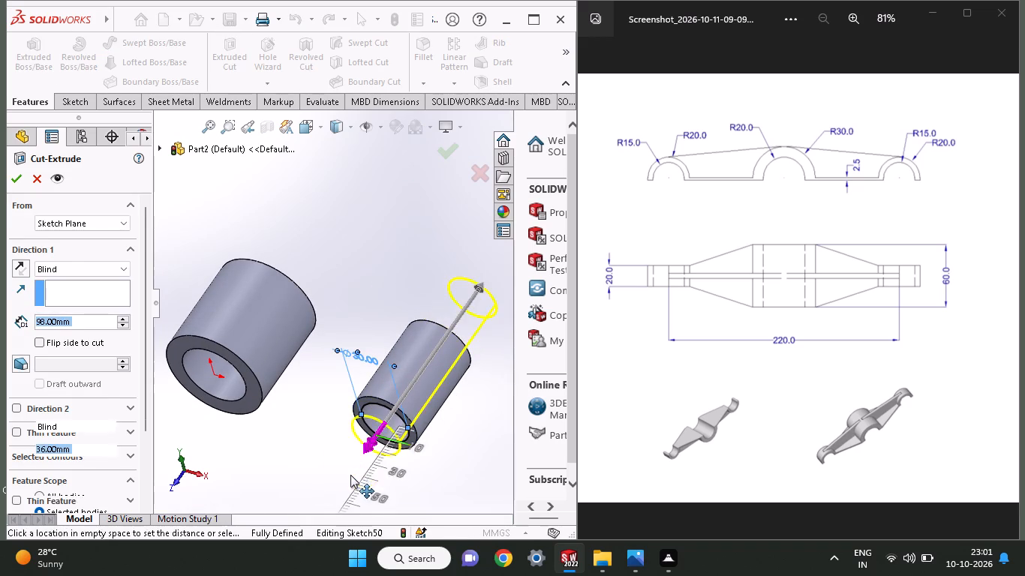
left_click_drag(350, 475, 350, 477)
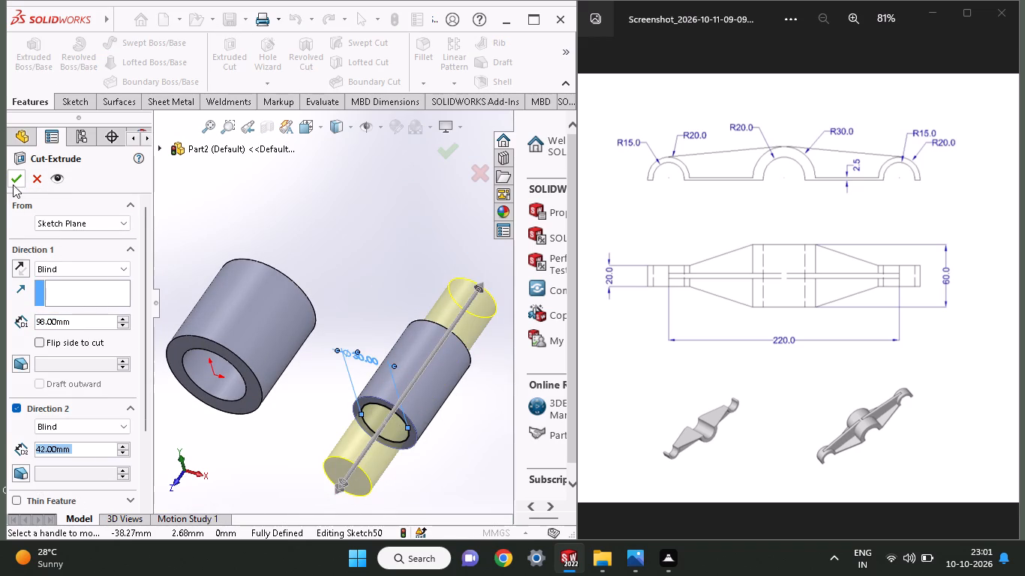
left_click(13, 184)
Inspect the bored bosses from several angles, checking the inside of the bore at X 110 mm.
middle_click_drag(264, 370, 320, 336)
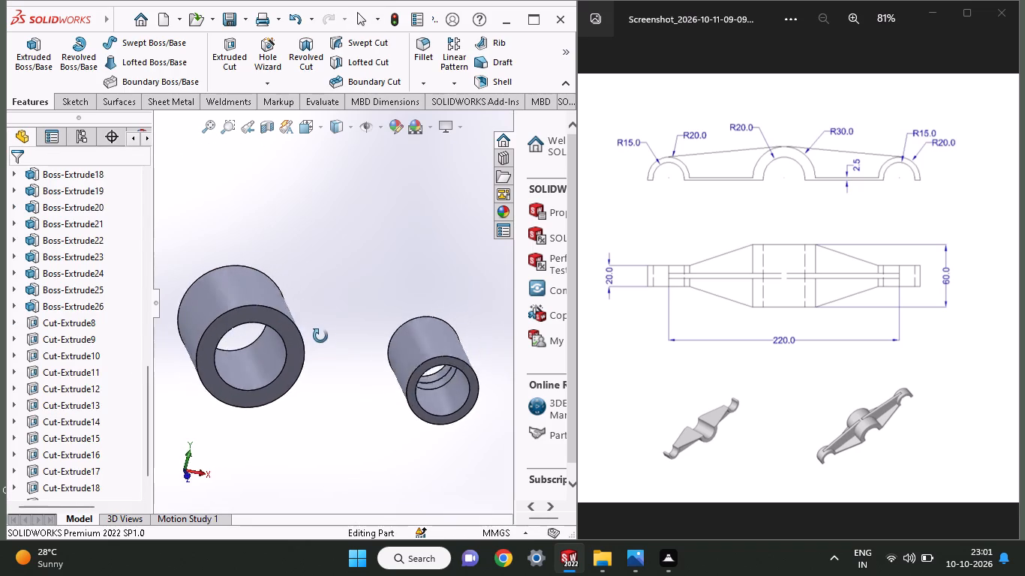
middle_click_drag(320, 336, 268, 305)
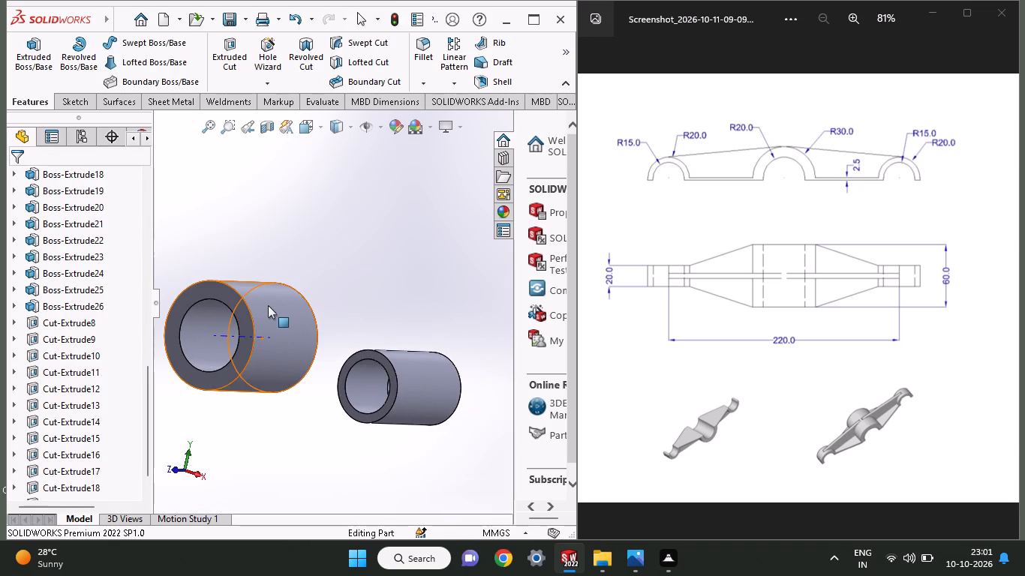
scroll(268, 305, "up", 3, "ctrl")
middle_click_drag(254, 310, 267, 307)
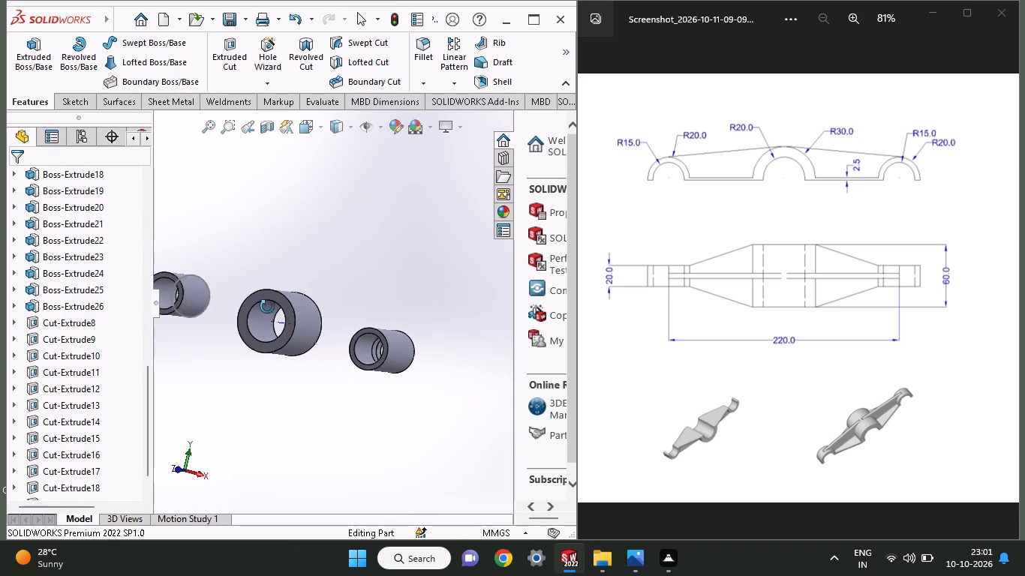
middle_click_drag(267, 307, 296, 357)
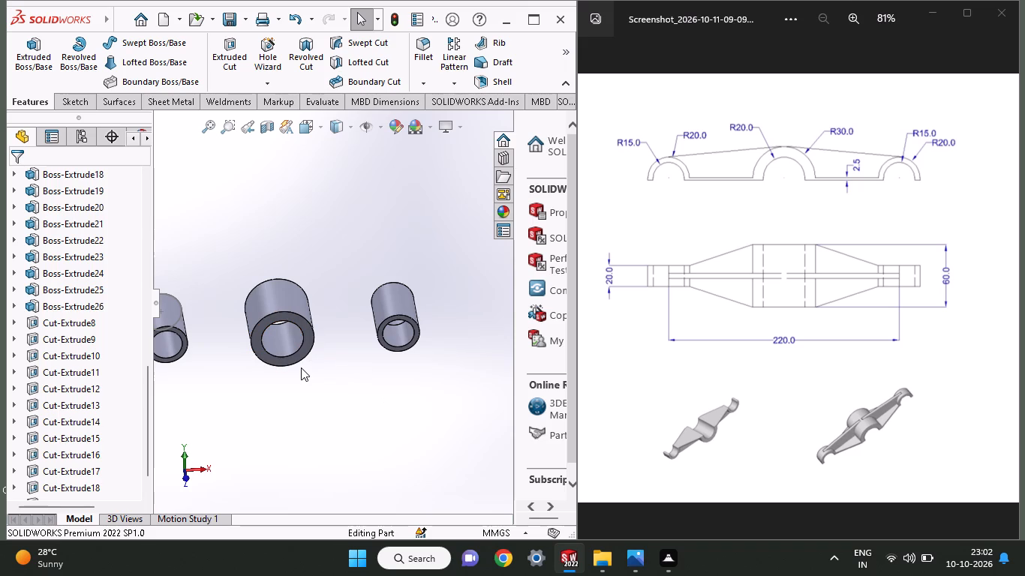
middle_click_drag(301, 367, 292, 384)
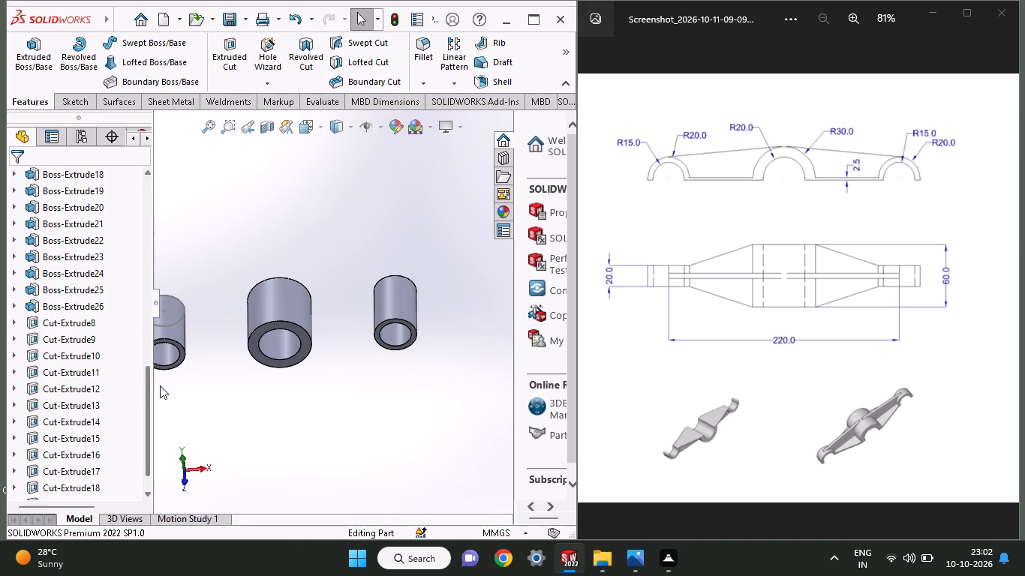
Highlight the Front Plane and examine where it lies relative to the three bosses.
left_click_drag(150, 391, 167, 196)
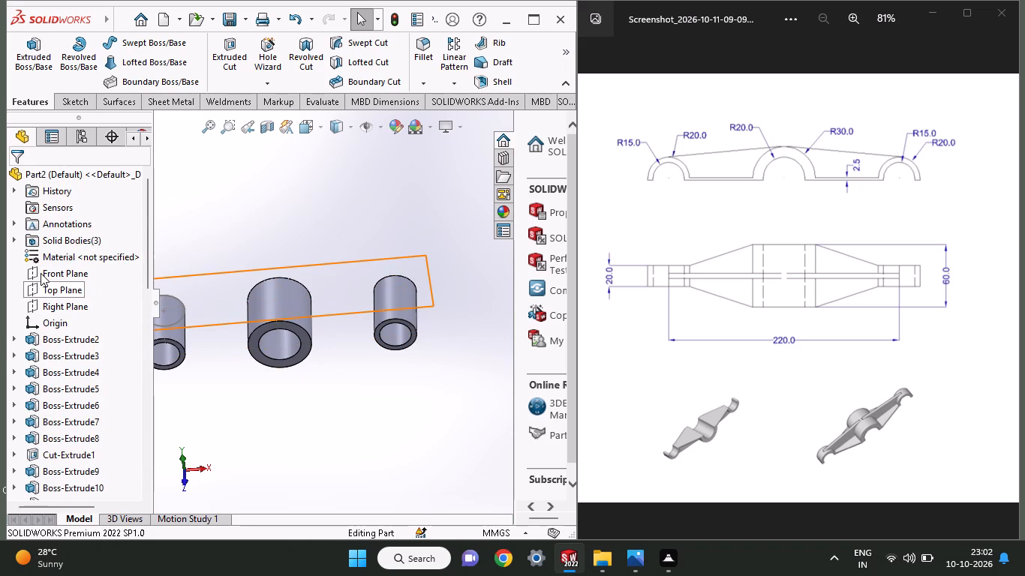
left_click(41, 273)
middle_click_drag(249, 433, 336, 457)
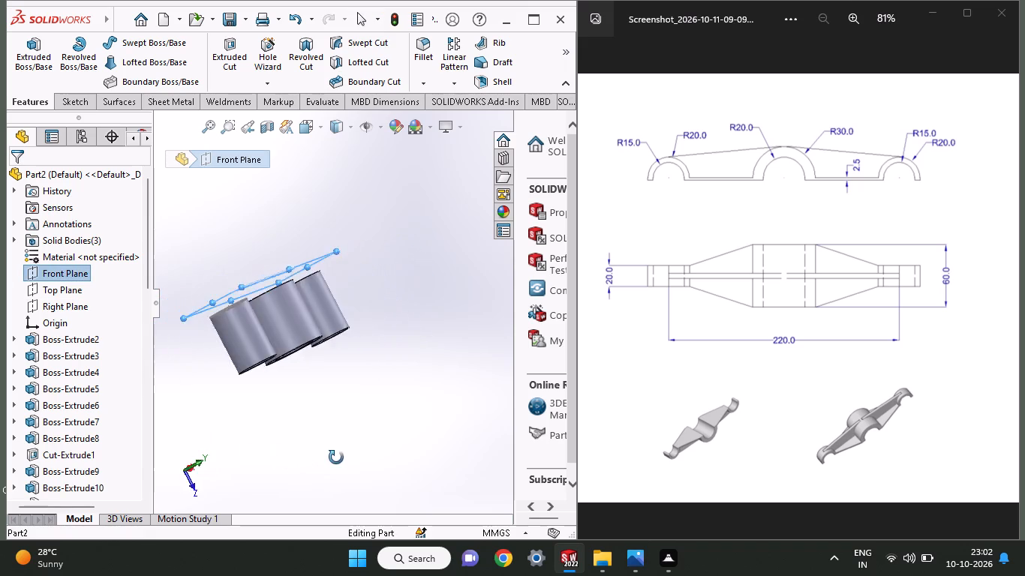
middle_click_drag(336, 457, 278, 417)
left_click(278, 417)
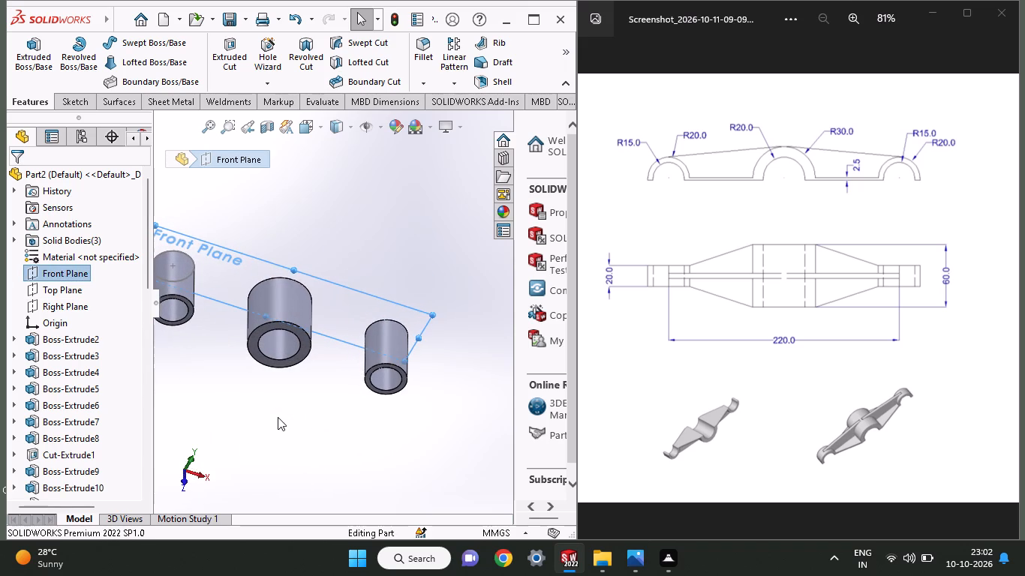
On the centre boss's front annular face, sketch a sloped line from above the X -110 mm end boss to above the centre boss.
left_click(298, 336)
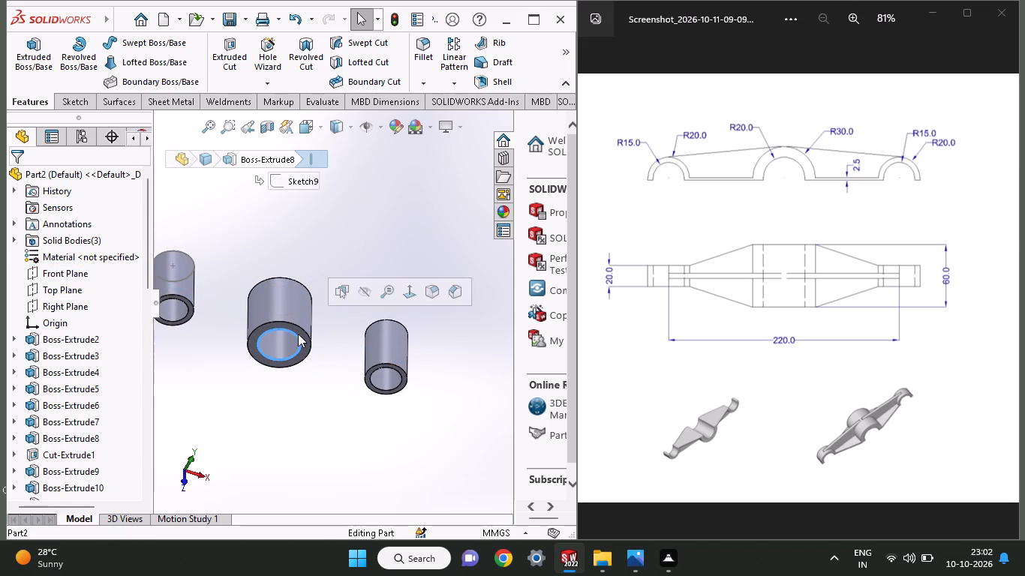
left_click(319, 379)
left_click(306, 348)
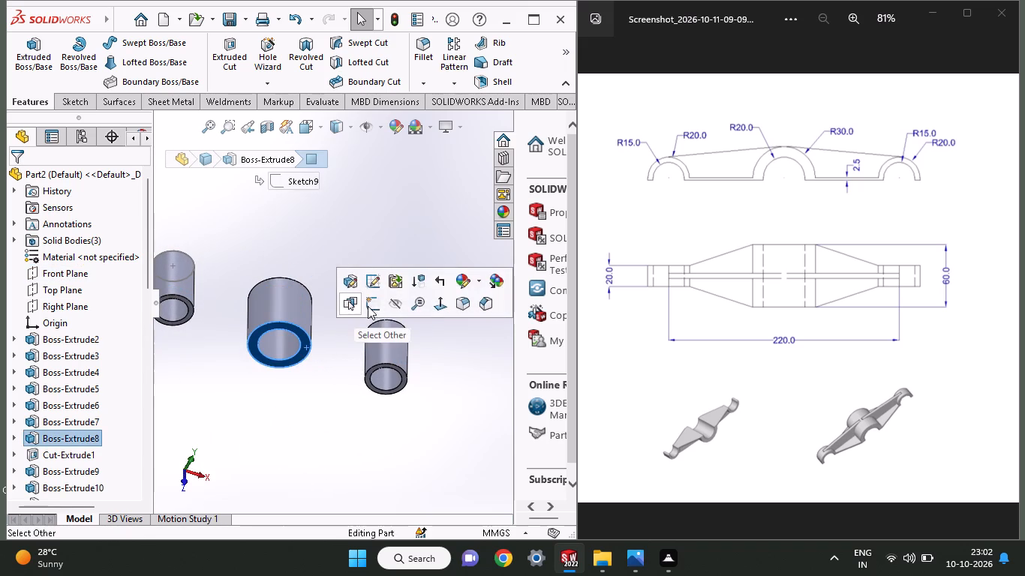
left_click(376, 300)
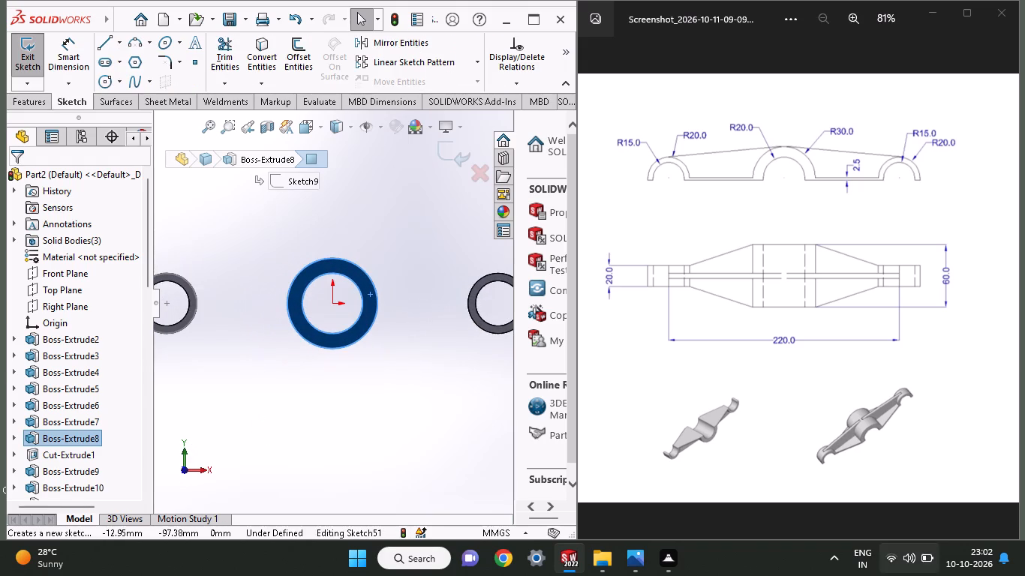
left_click(102, 43)
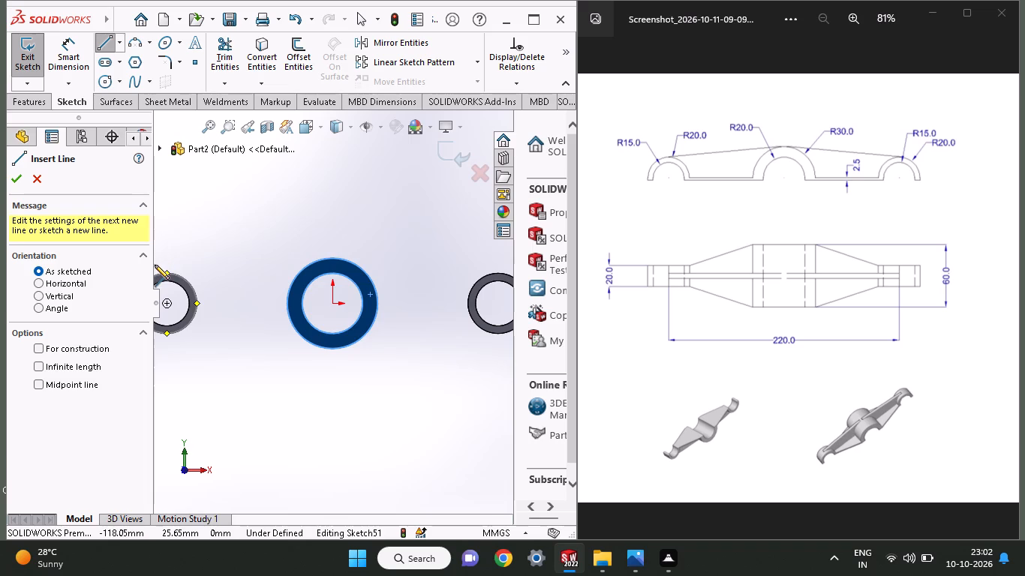
left_click(155, 265)
left_click(346, 247)
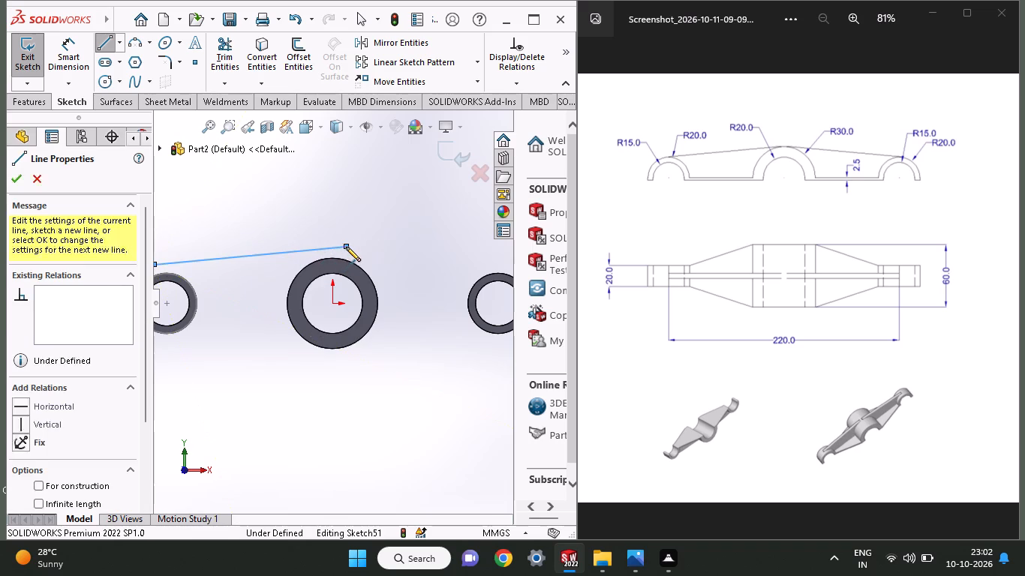
right_click(290, 209)
left_click(312, 217)
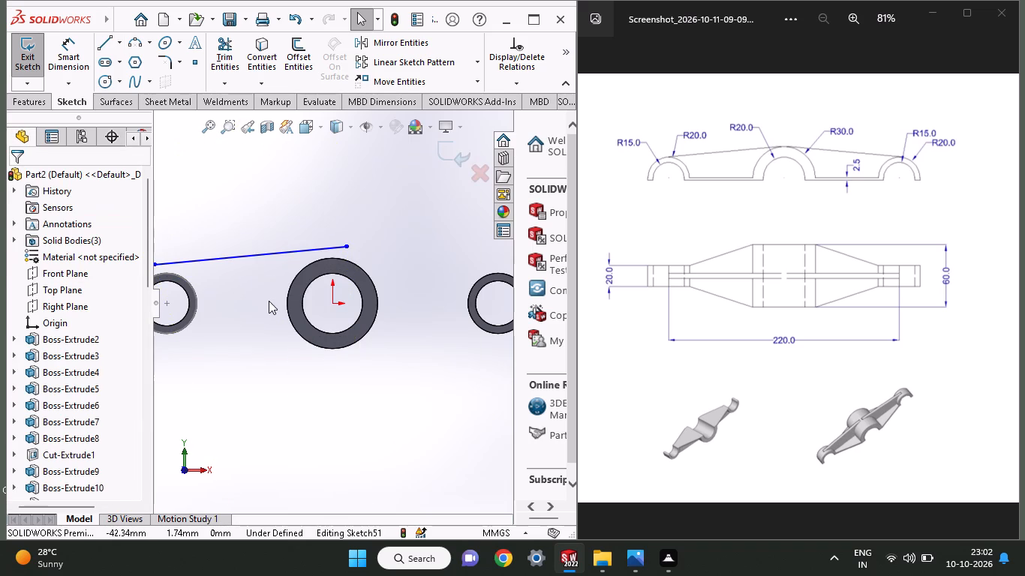
Make the sloped line tangent to the 40 mm outer circle of the end boss at X -110 mm.
left_click(184, 279, "shift")
left_click(184, 259, "shift")
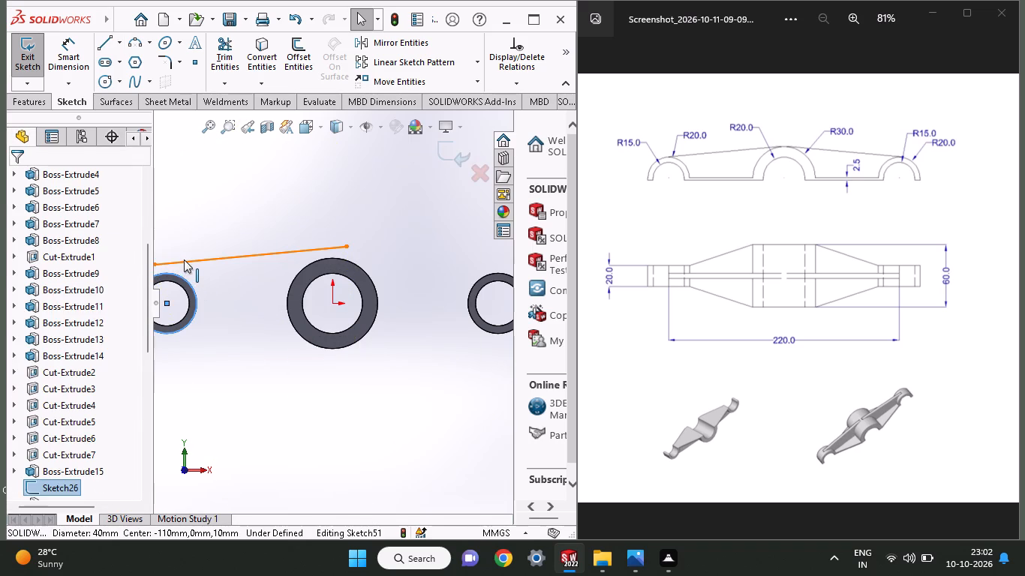
left_click(59, 418)
right_click(59, 418)
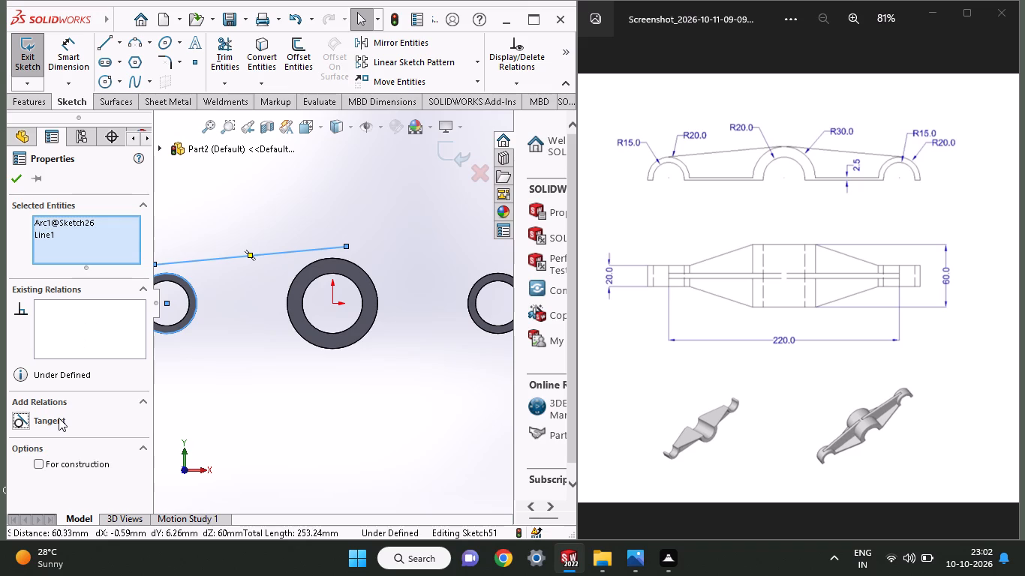
left_click(14, 172)
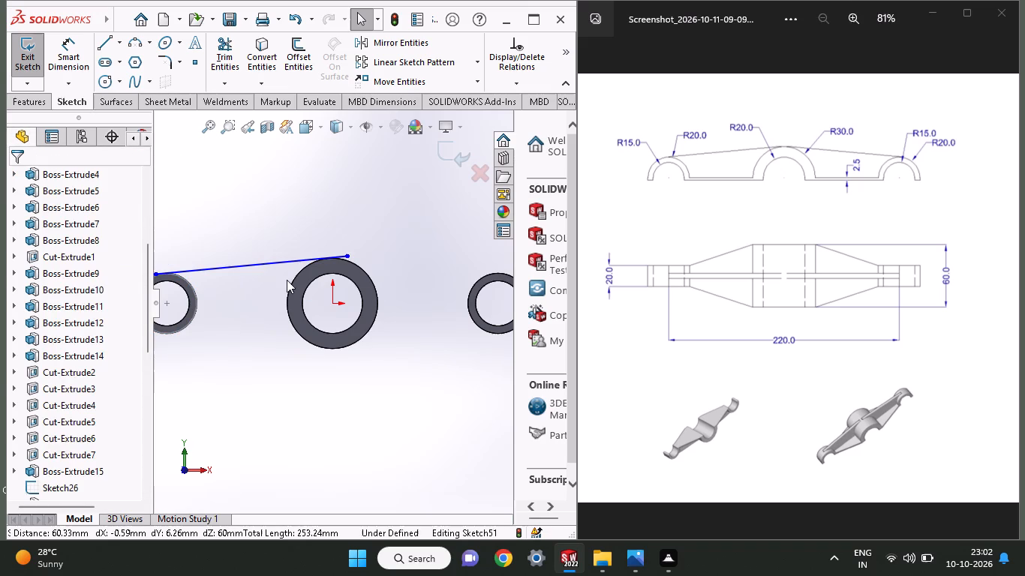
Make the sloped line tangent to the 60 mm outer circle of the centre boss.
left_click(293, 283, "shift")
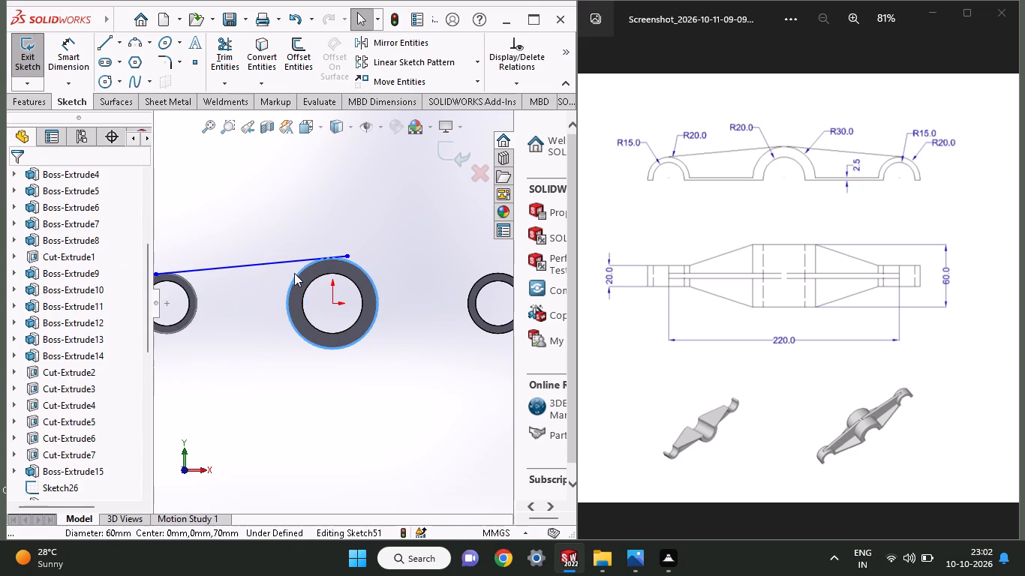
left_click(294, 265, "shift")
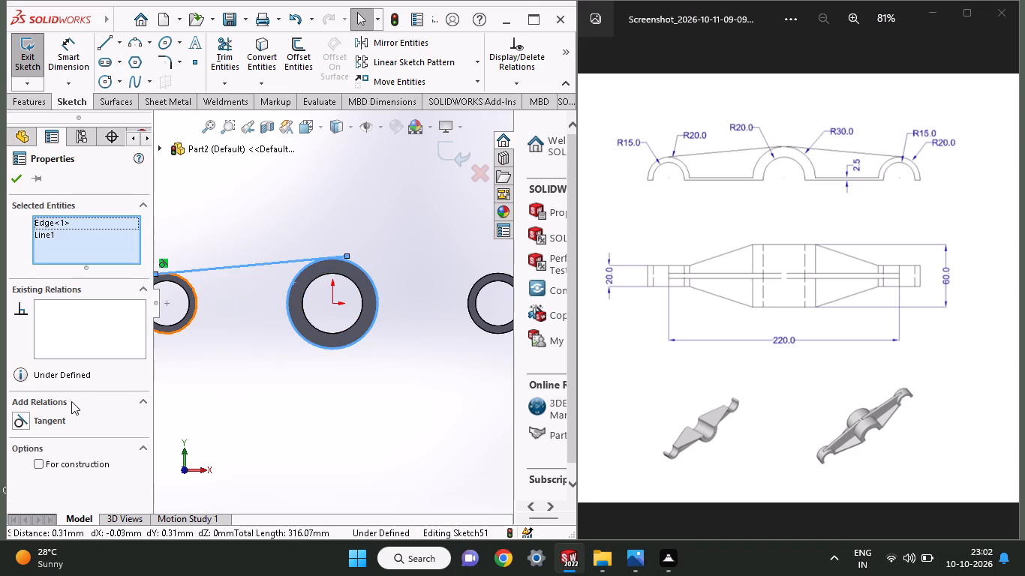
left_click(51, 423)
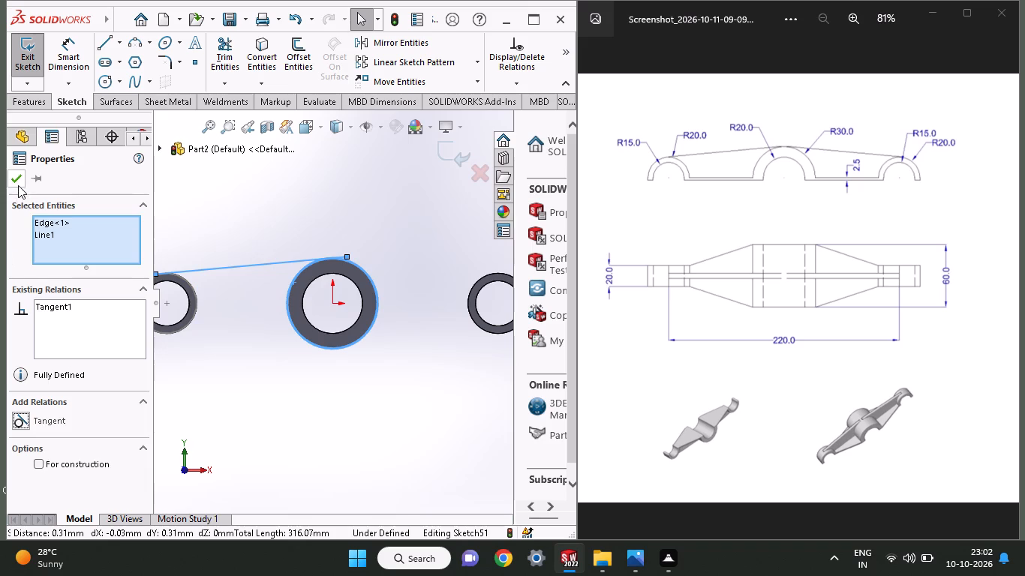
left_click(18, 184)
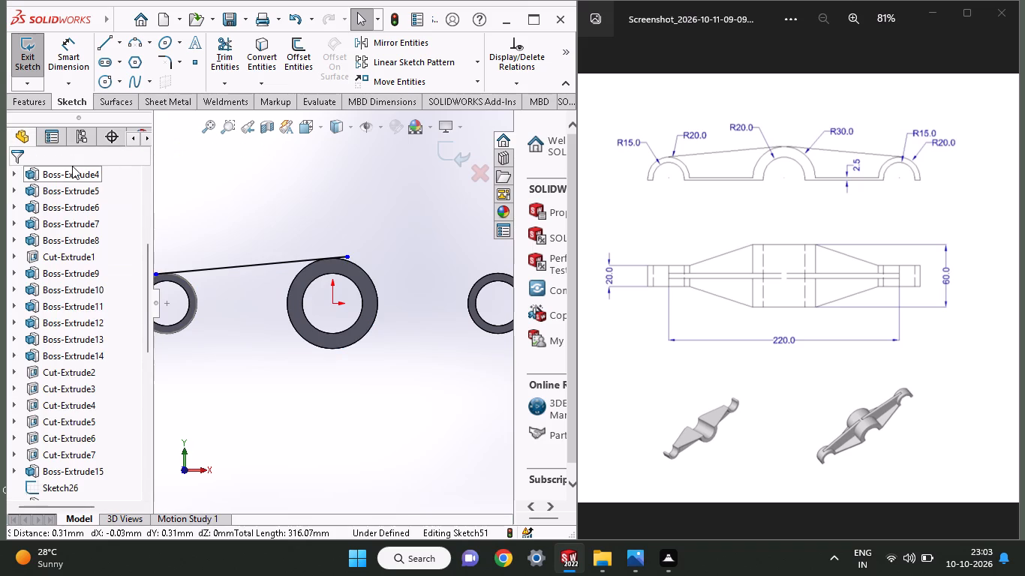
Sketch a second sloped line from above the X 110 mm end boss to above the centre boss.
left_click(101, 40)
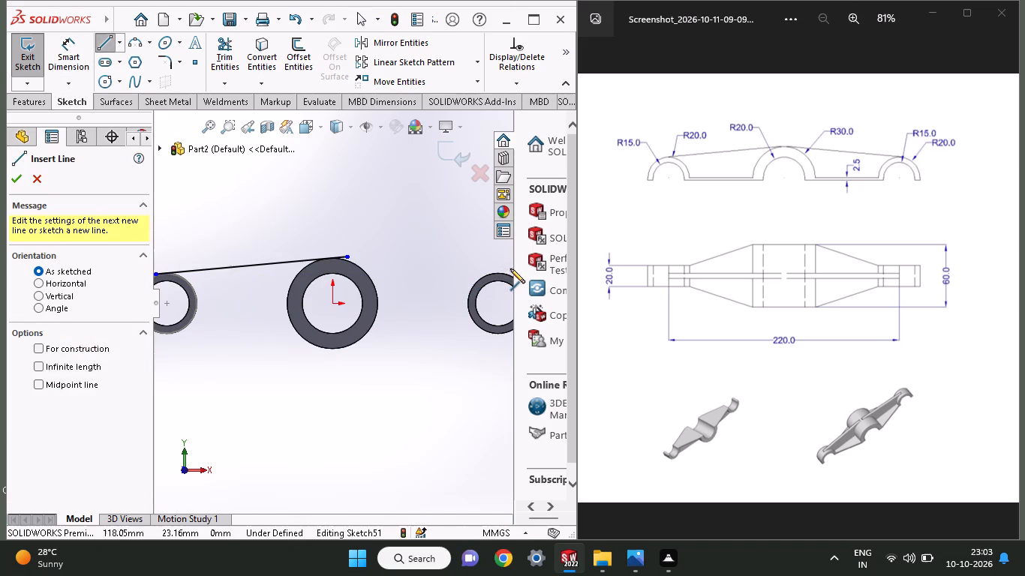
left_click(510, 268)
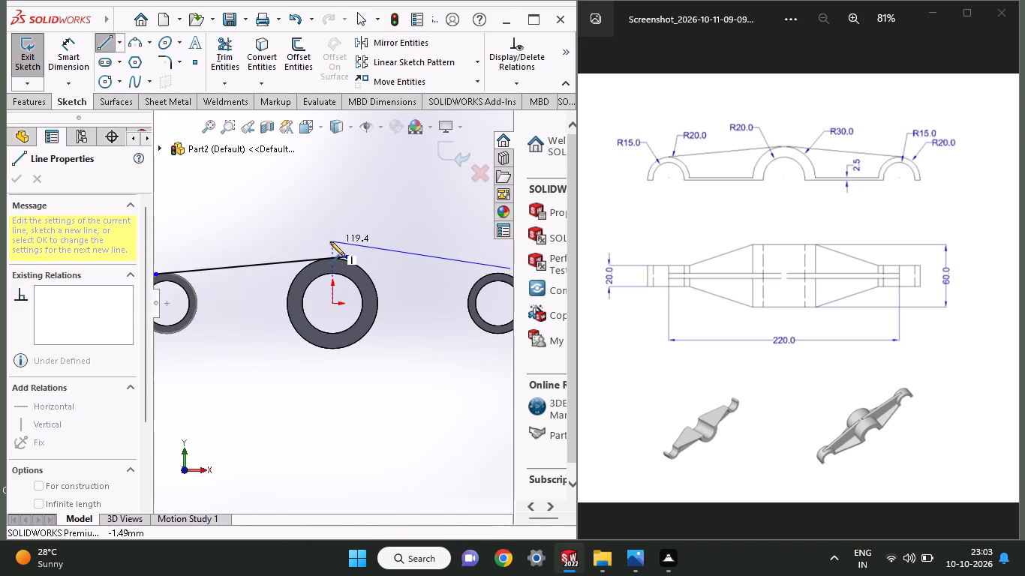
left_click(321, 241)
right_click(344, 216)
left_click(359, 226)
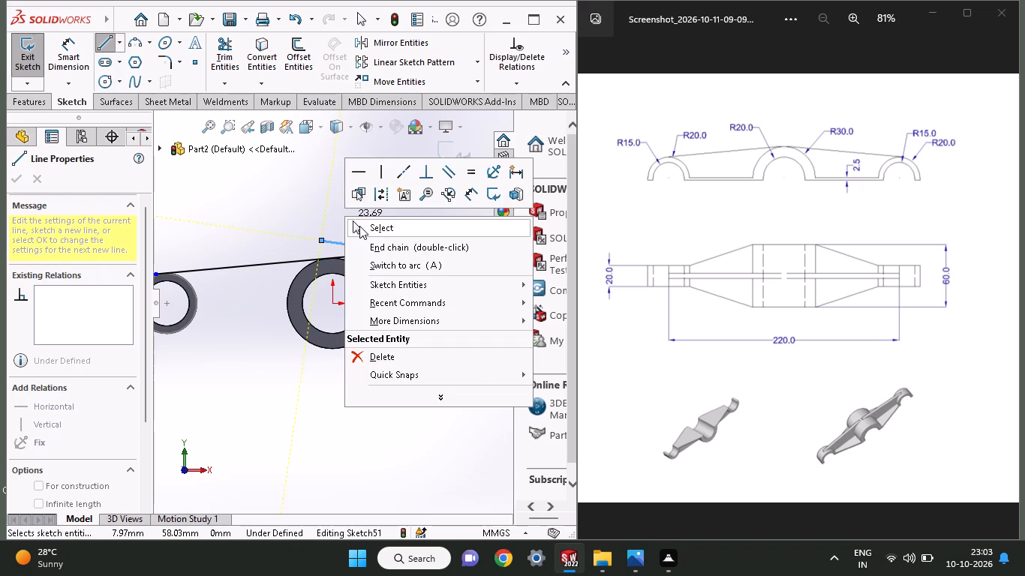
Make the second sloped line tangent to the 40 mm outer circle of the X 110 mm end boss.
left_click(488, 275, "shift")
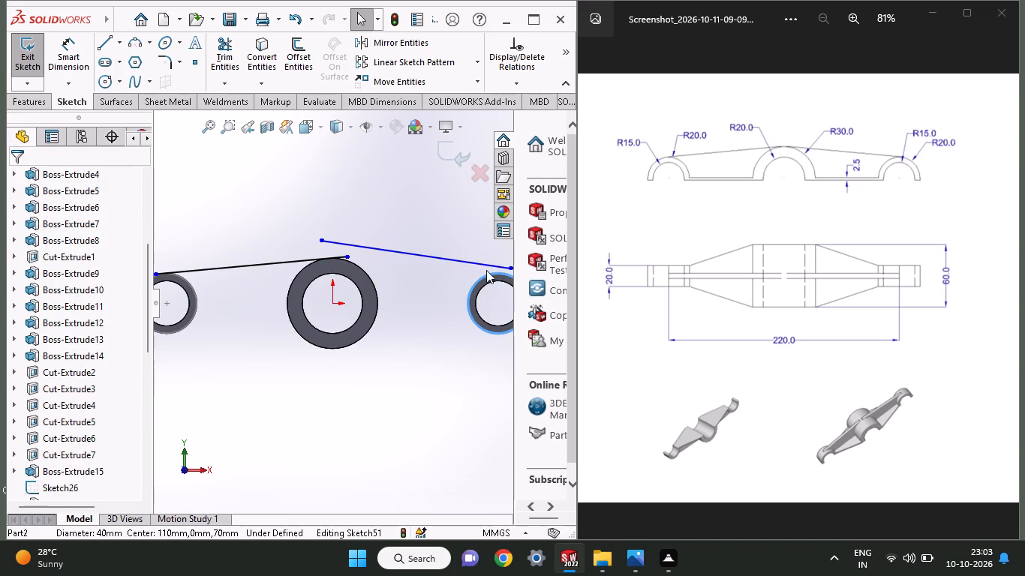
left_click(483, 265, "shift")
right_click(74, 418)
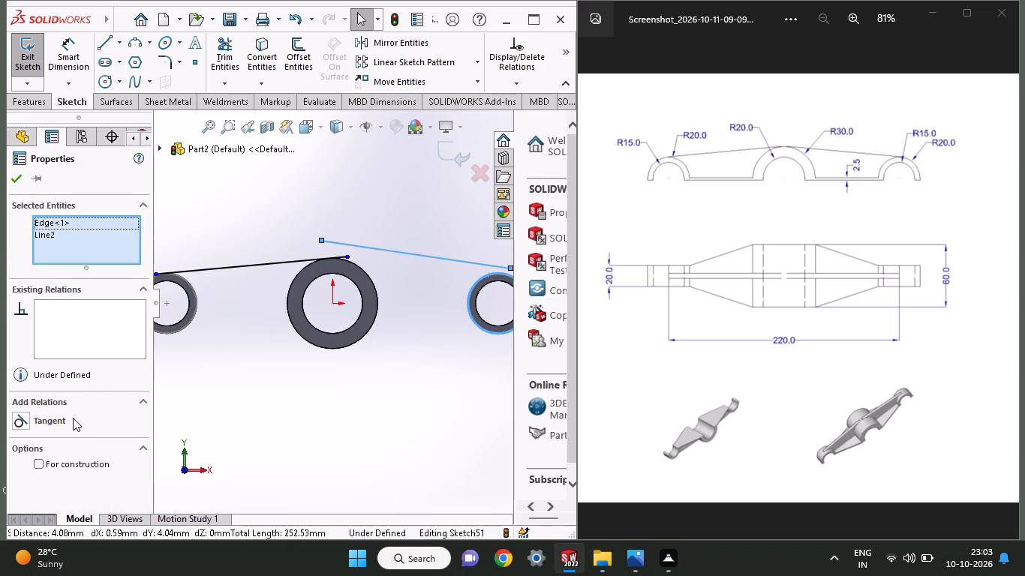
left_click(73, 418)
left_click(20, 182)
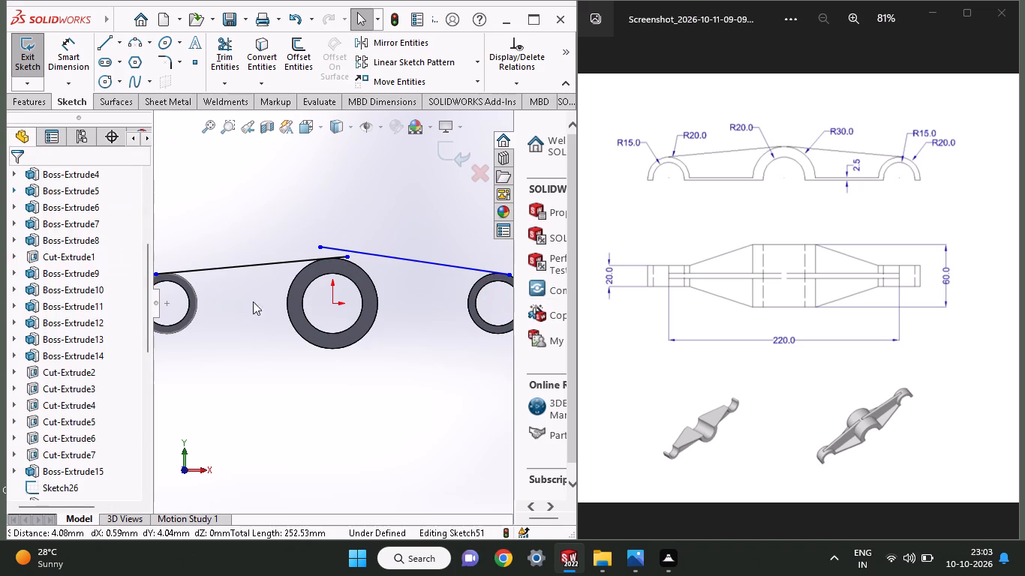
Make the second sloped line tangent to the 60 mm outer circle of the centre boss.
left_click(356, 266, "shift")
left_click(363, 254, "shift")
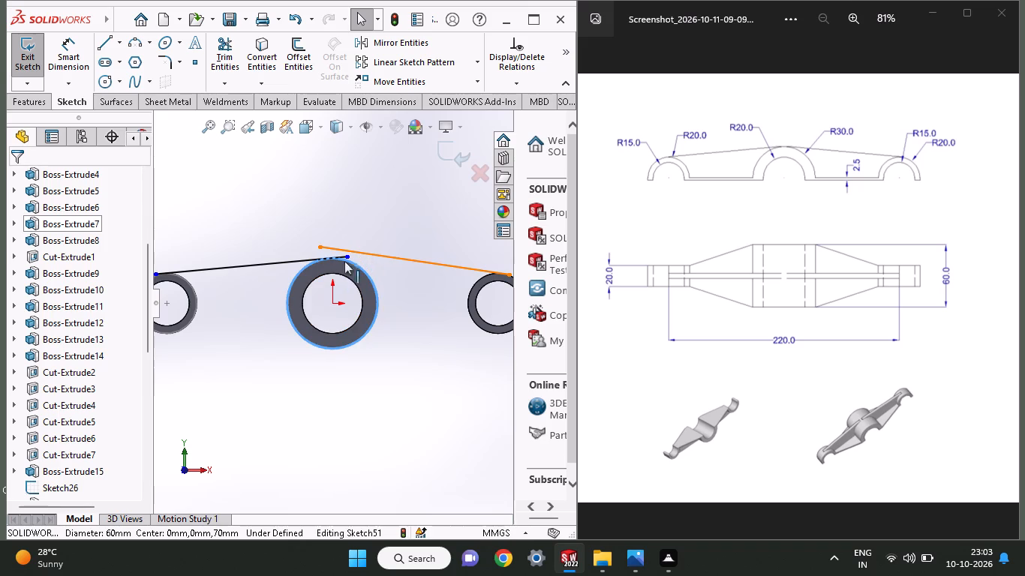
left_click(51, 421)
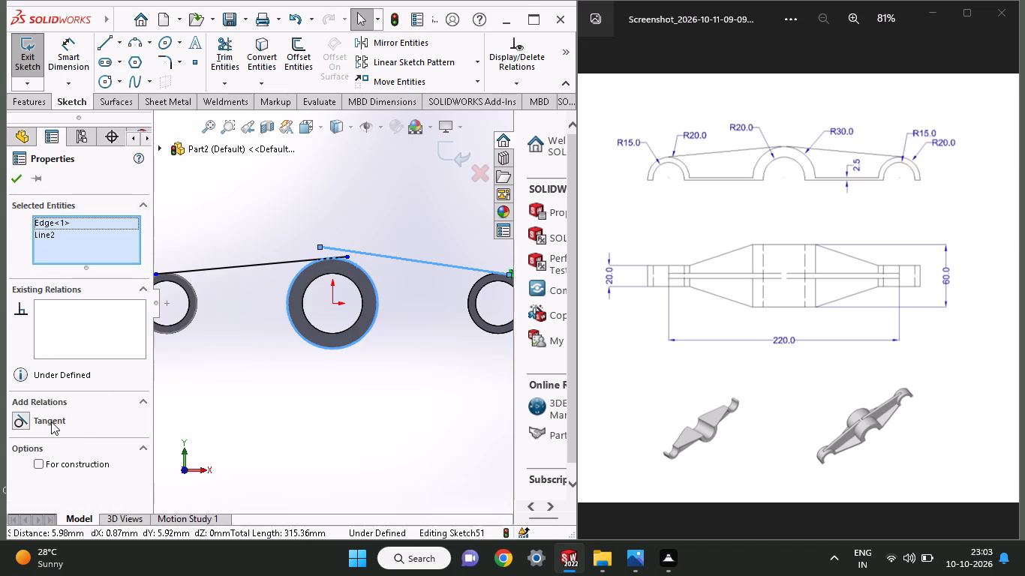
left_click(14, 174)
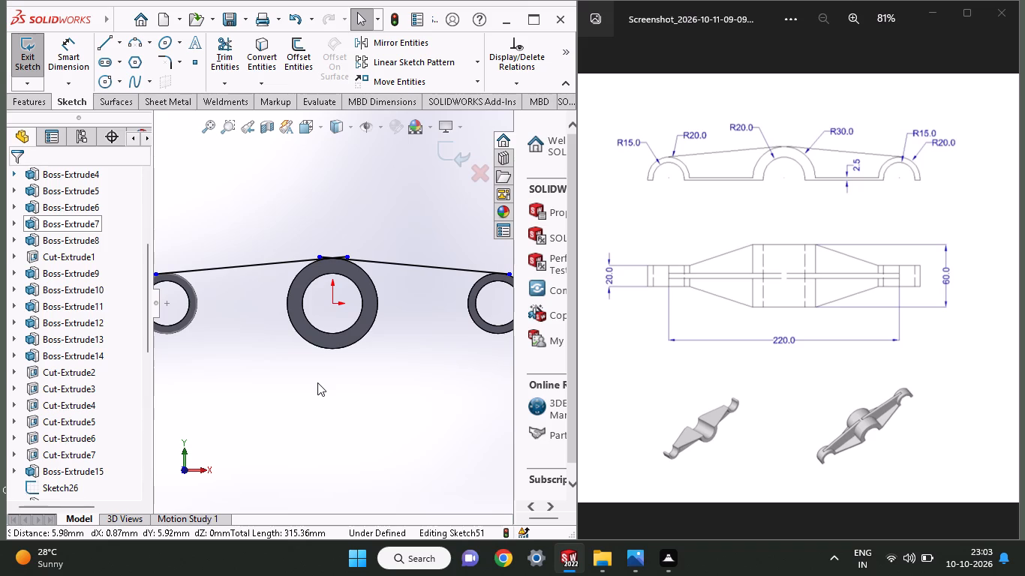
Trim the overhanging ends of both sloped lines beyond their crossing point at the top of the centre boss.
scroll(336, 270, "down", 1, "ctrl")
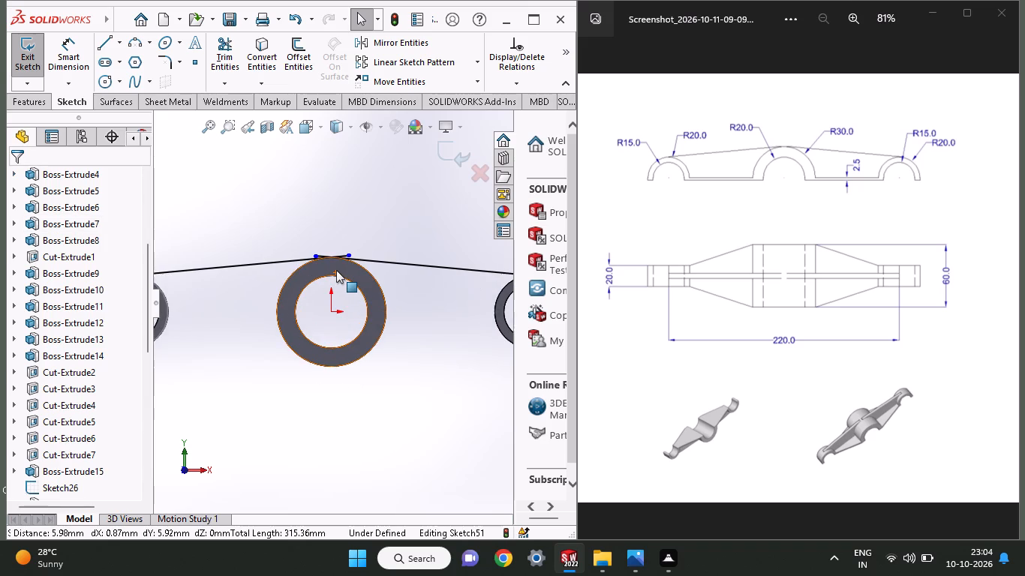
scroll(336, 270, "up", 4, "ctrl")
scroll(336, 270, "down", 9, "ctrl")
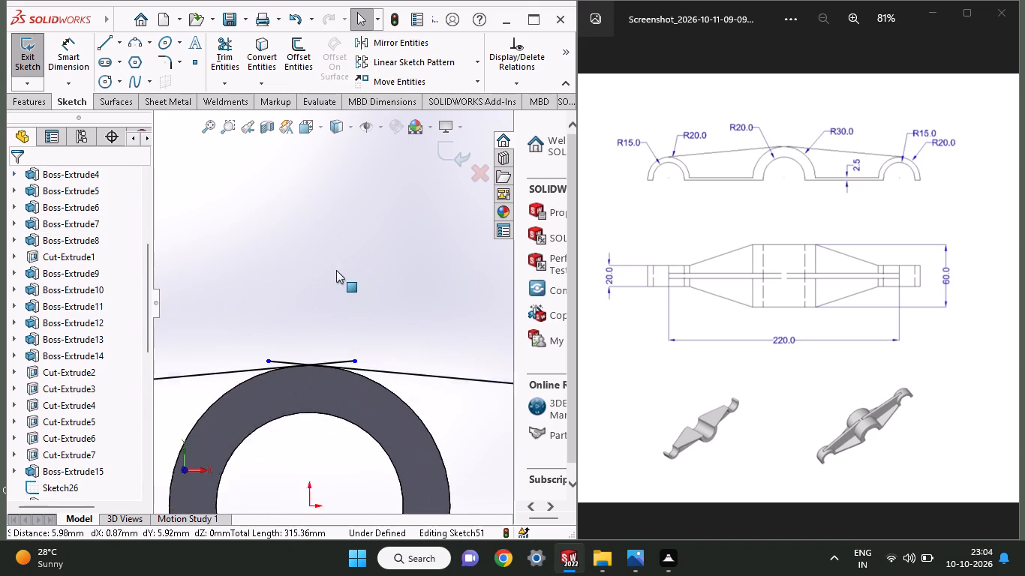
scroll(336, 270, "down", 1, "ctrl")
scroll(197, 65, "down", 3, "ctrl")
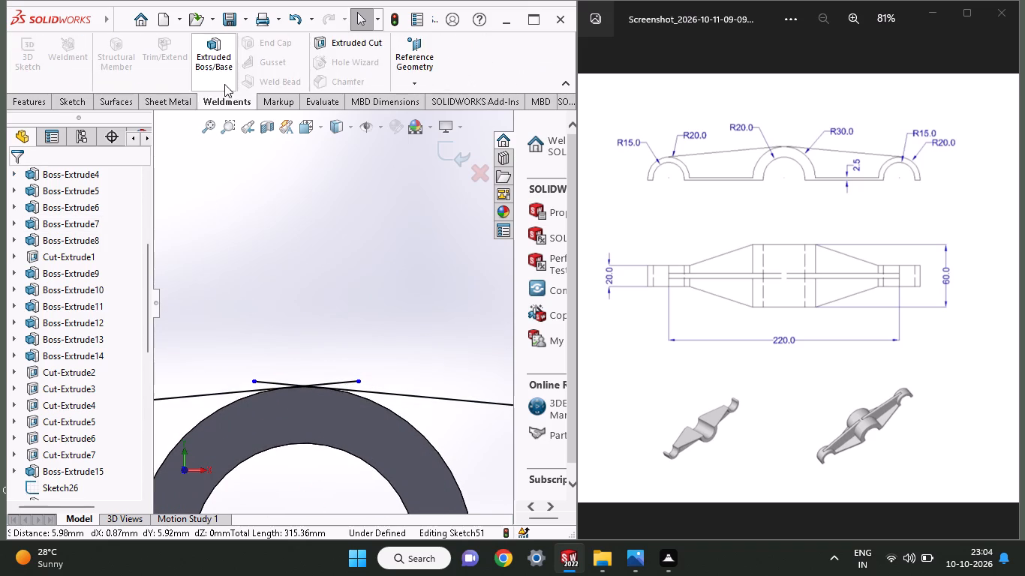
scroll(110, 79, "down", 1, "ctrl")
left_click(67, 102)
left_click(213, 54)
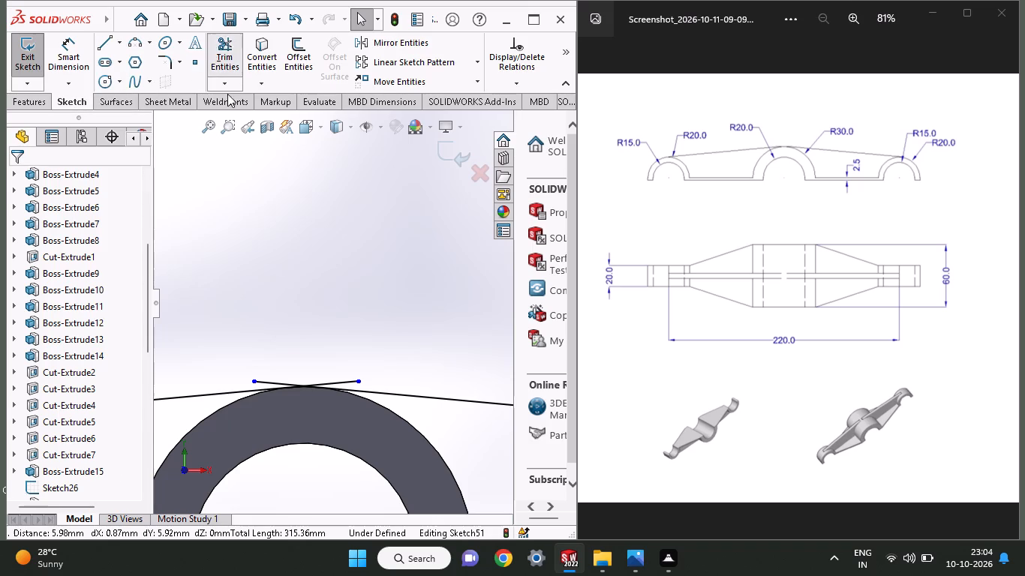
left_click_drag(335, 361, 351, 381)
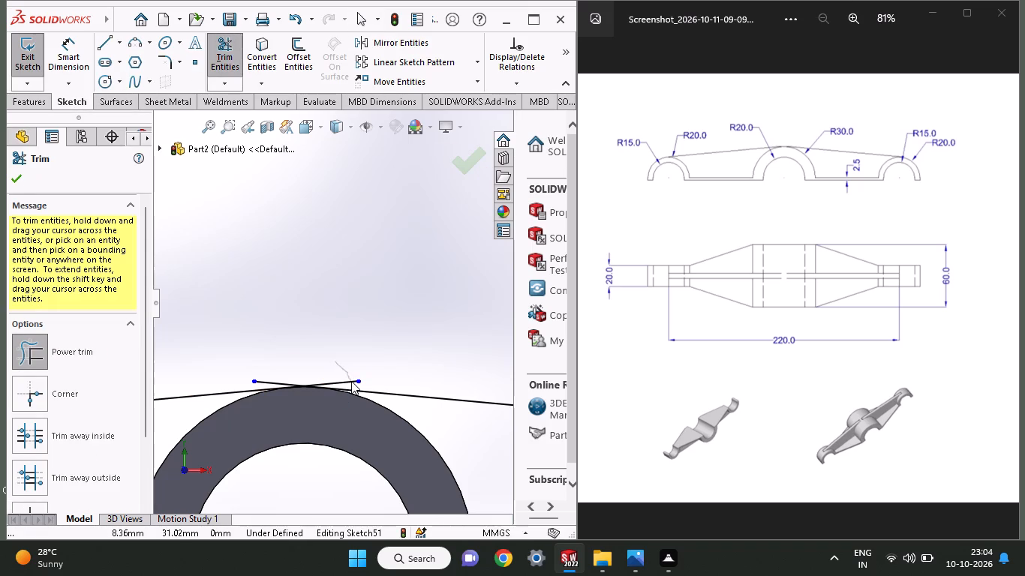
left_click_drag(351, 381, 351, 383)
left_click_drag(289, 370, 276, 377)
left_click_drag(276, 377, 263, 385)
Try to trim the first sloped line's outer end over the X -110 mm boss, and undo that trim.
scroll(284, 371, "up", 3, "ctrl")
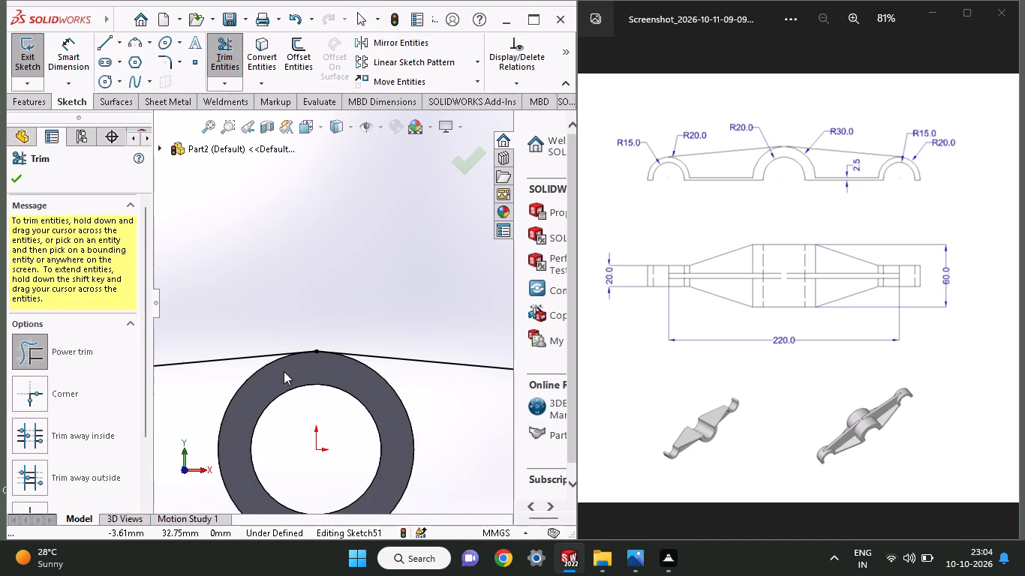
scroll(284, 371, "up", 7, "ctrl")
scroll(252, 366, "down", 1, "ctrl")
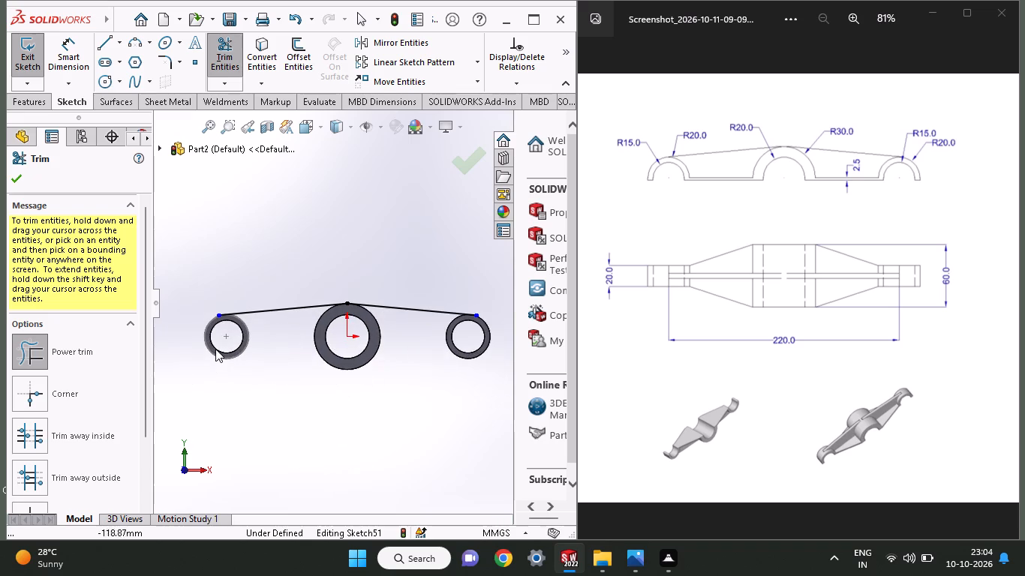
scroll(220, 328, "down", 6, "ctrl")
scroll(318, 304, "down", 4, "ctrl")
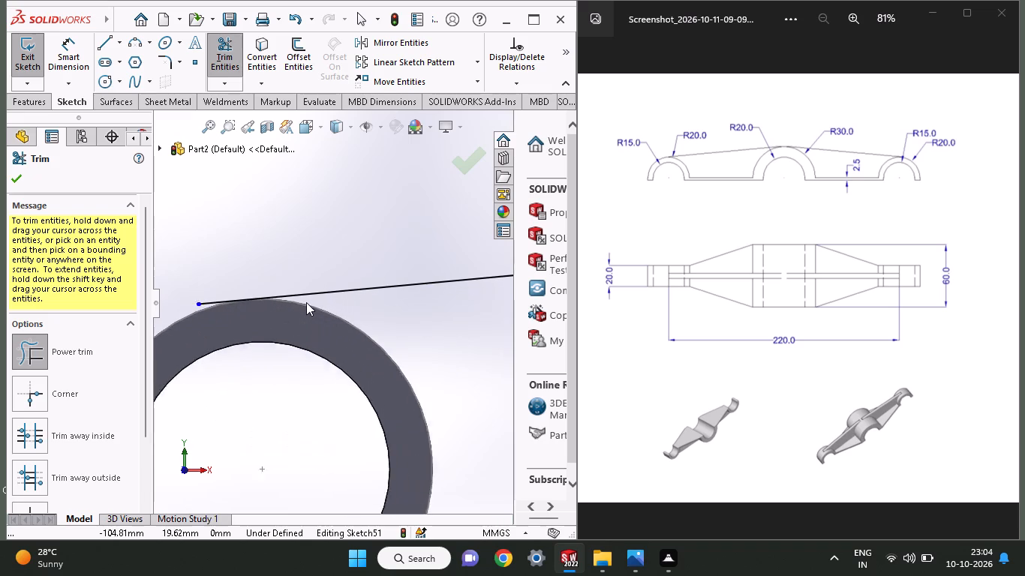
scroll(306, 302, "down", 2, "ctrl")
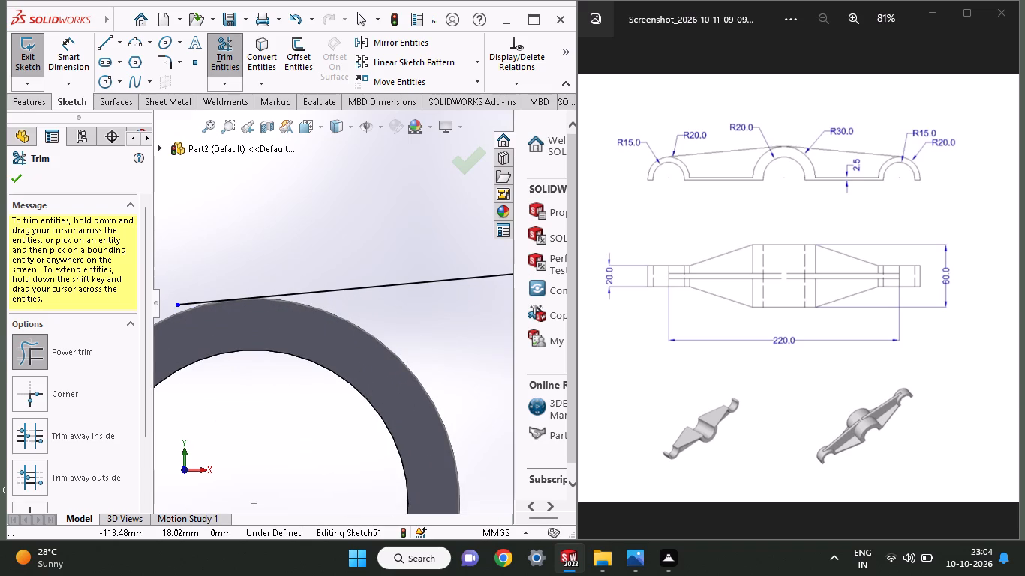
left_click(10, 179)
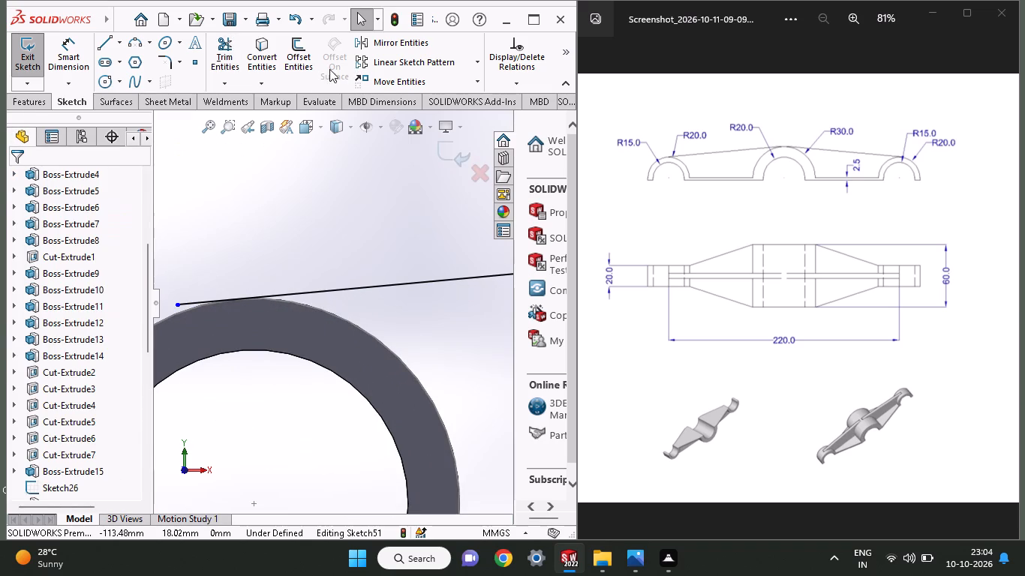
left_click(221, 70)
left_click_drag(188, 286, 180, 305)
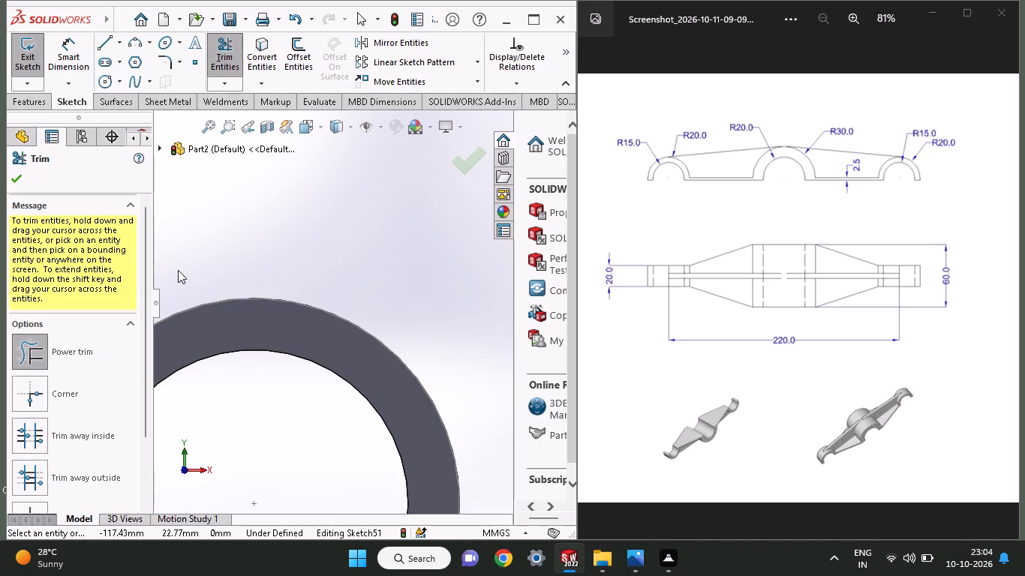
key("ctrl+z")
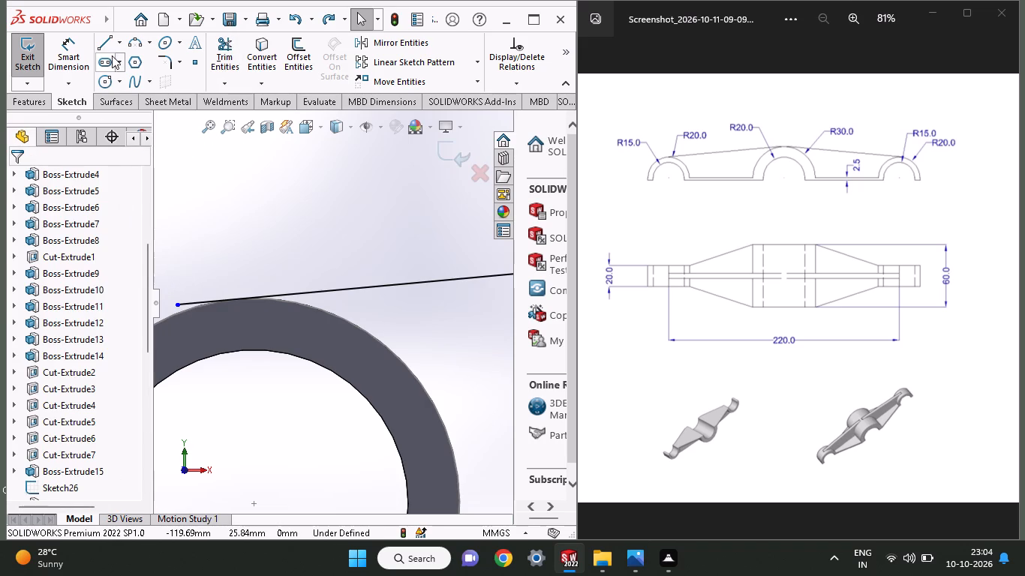
Sketch a line about 5.2 mm long crossing perpendicular to the first sloped line near its tangent point on the X -110 mm boss.
left_click(97, 45)
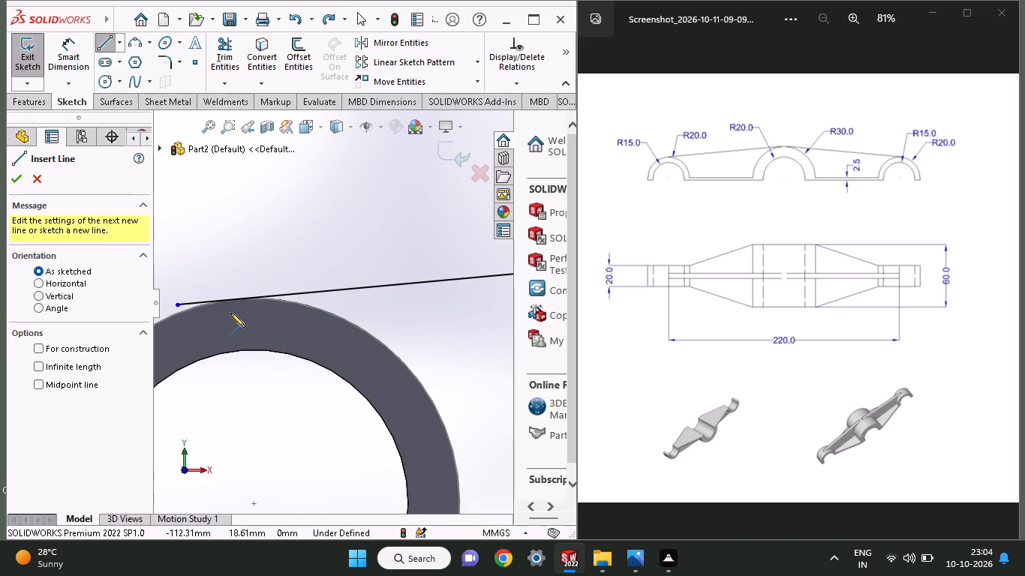
left_click(236, 322)
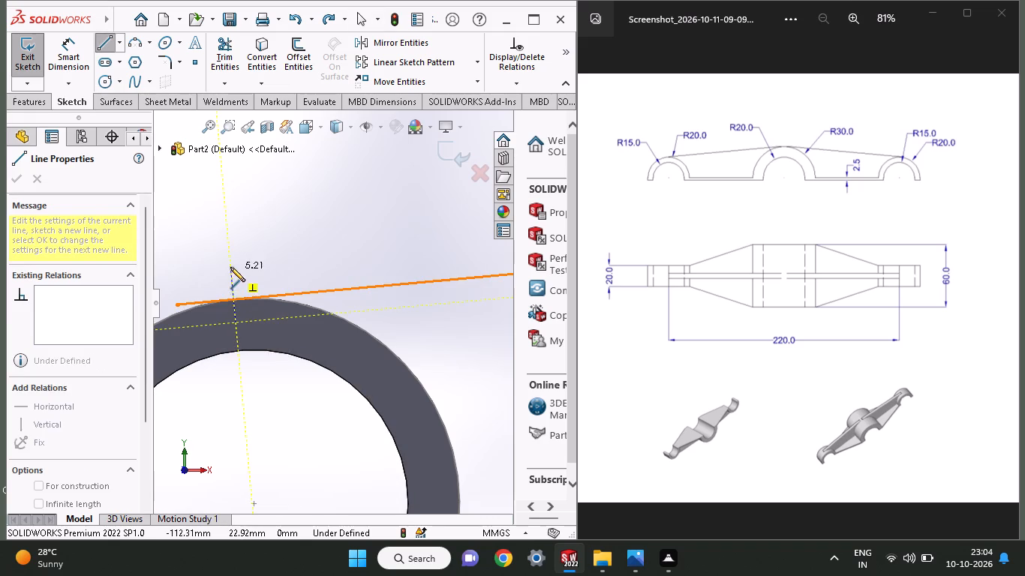
left_click(230, 267)
right_click(248, 247)
left_click(261, 253)
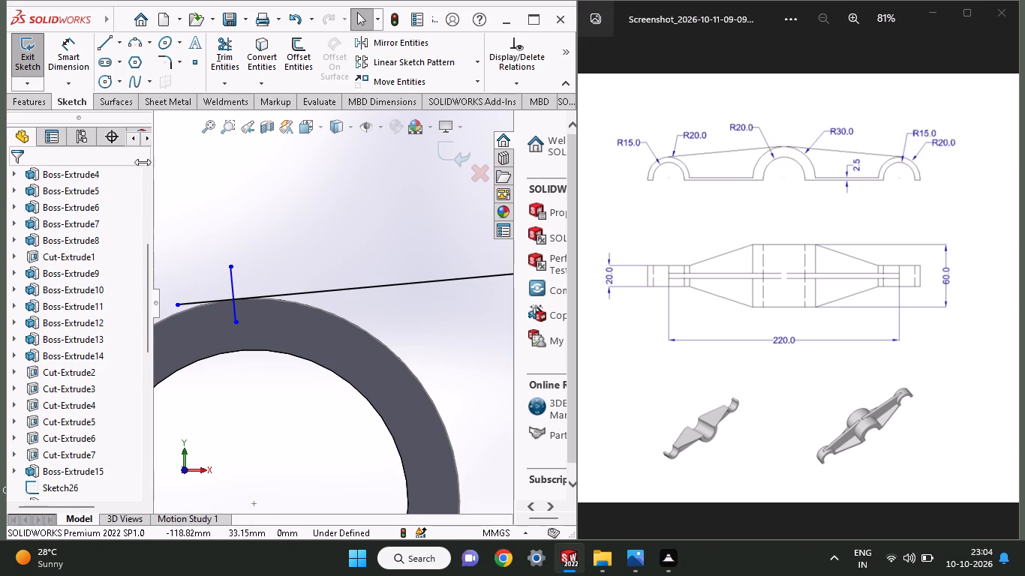
Trim the first sloped line's outer end back to the short perpendicular line on the X -110 mm boss.
left_click(221, 45)
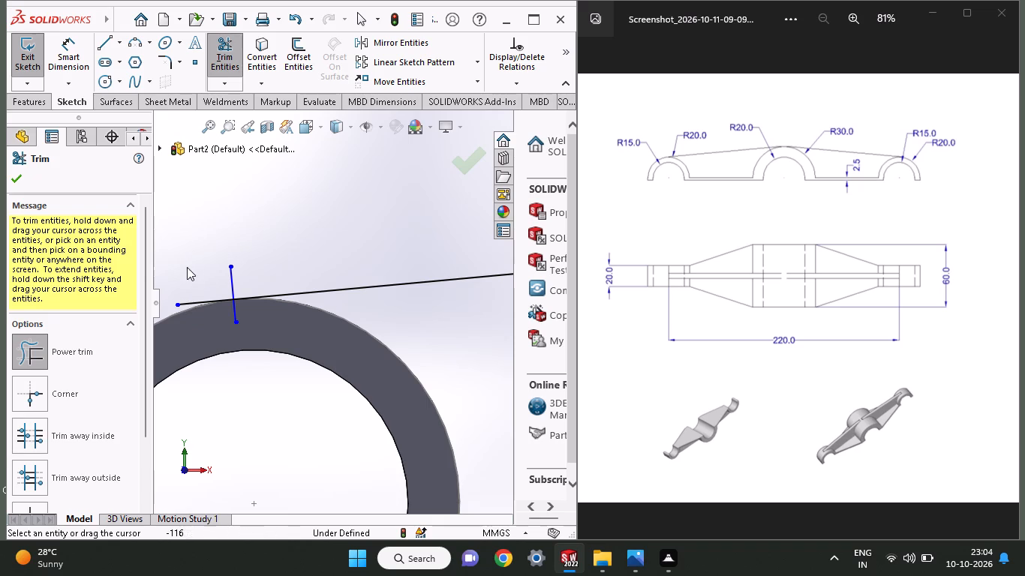
left_click_drag(188, 292, 180, 302)
left_click_drag(180, 302, 169, 304)
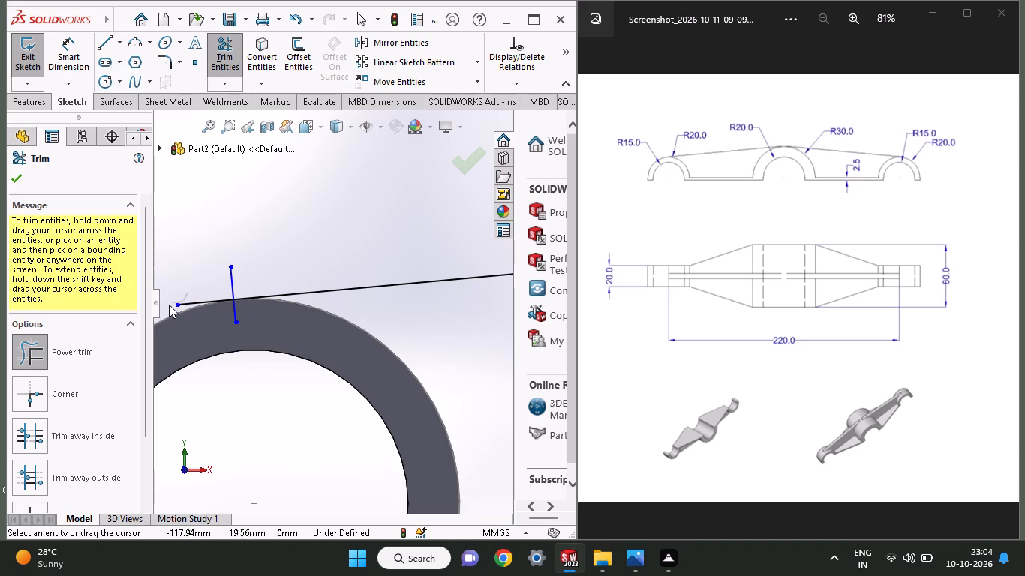
left_click_drag(169, 304, 167, 305)
left_click_drag(192, 286, 176, 316)
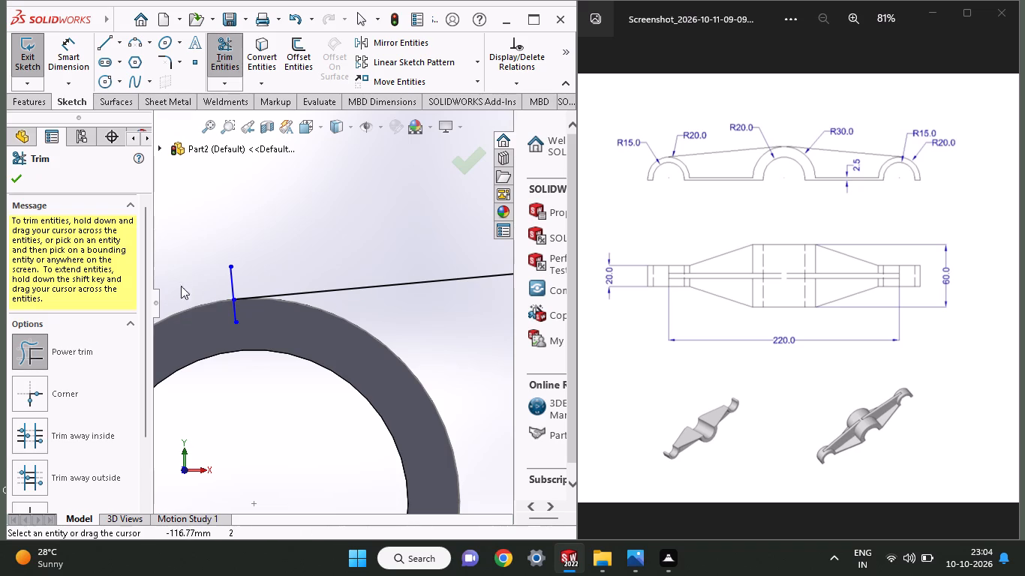
left_click(17, 180)
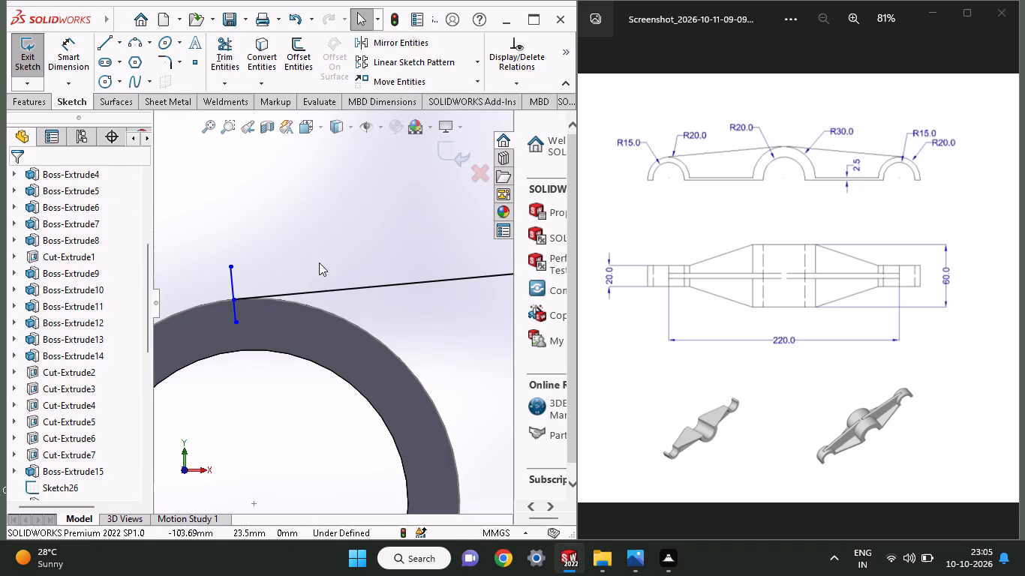
Trim the part of the short perpendicular line that extends above the sloped line.
left_click(209, 55)
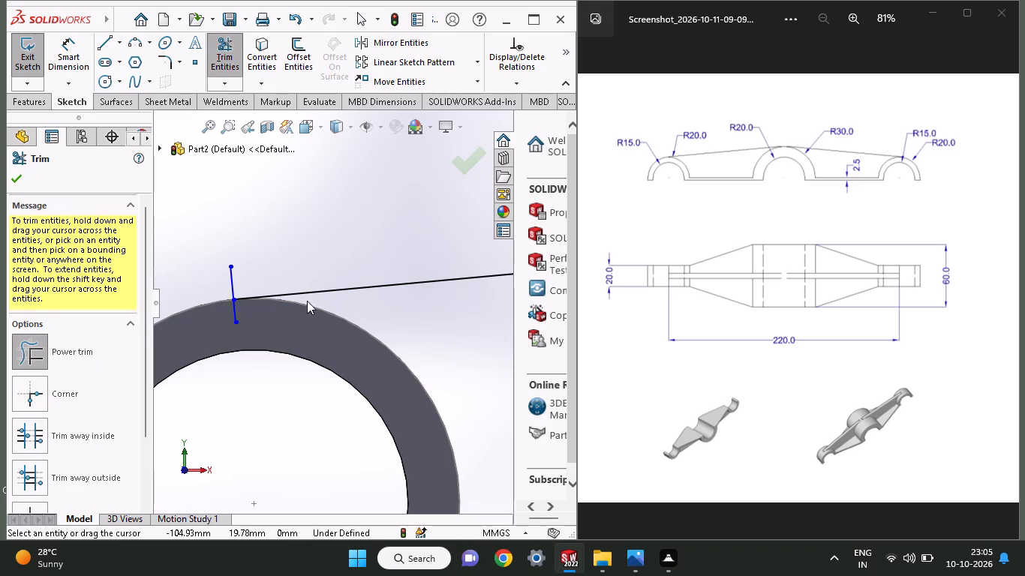
left_click_drag(247, 282, 218, 284)
left_click_drag(218, 284, 215, 284)
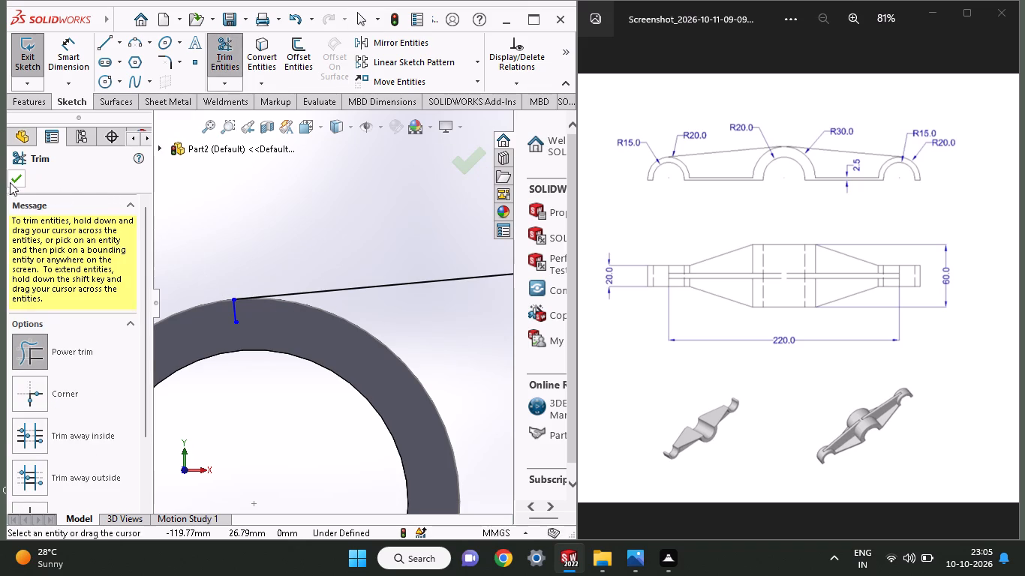
left_click(10, 180)
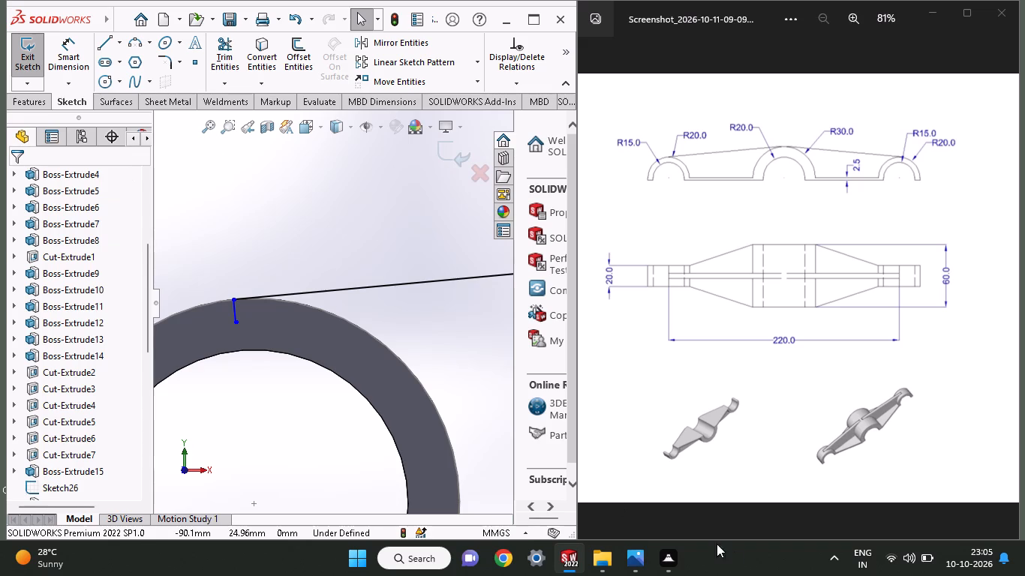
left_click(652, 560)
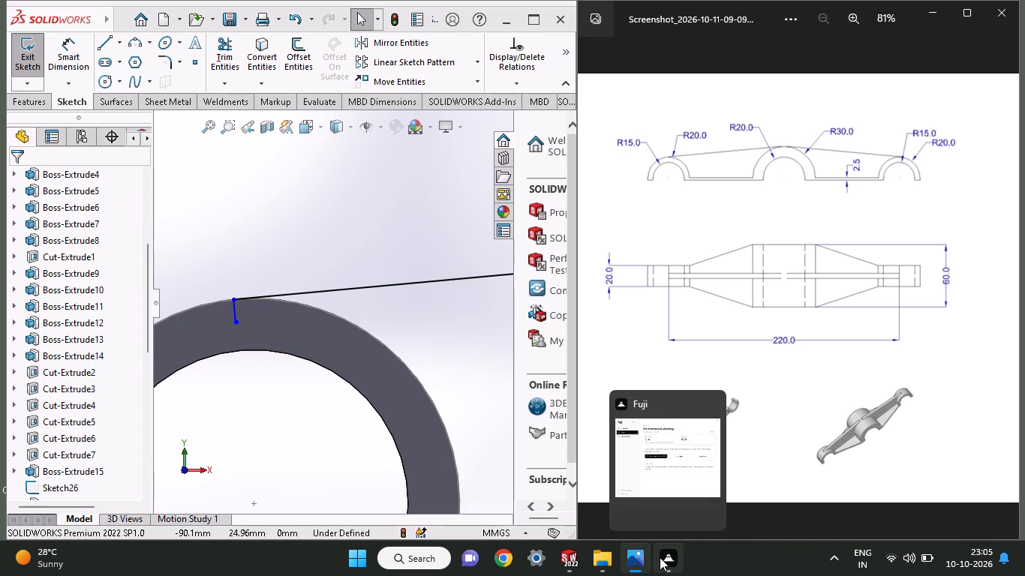
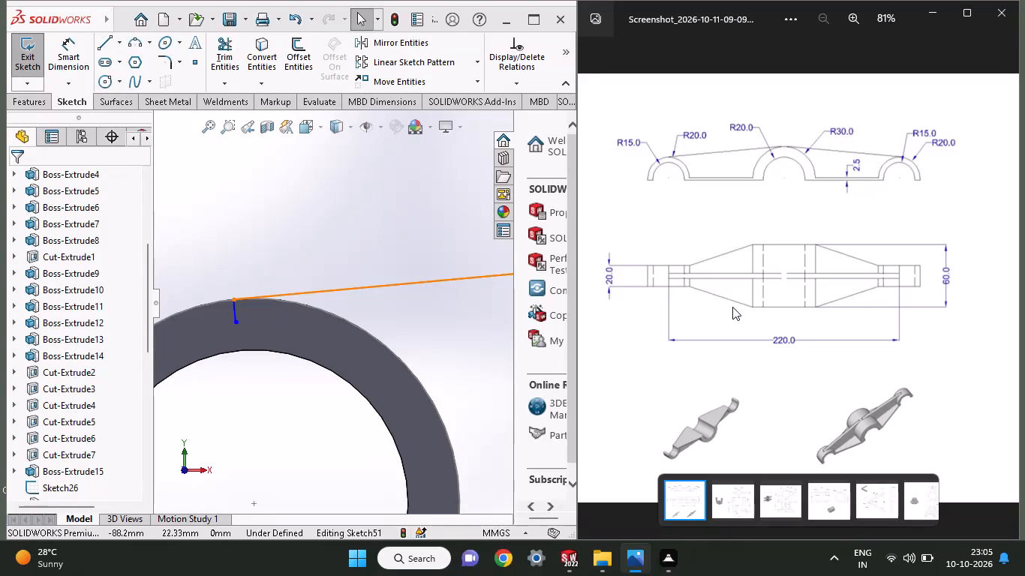
Trim away the remaining piece of the short perpendicular line at the first sloped line's end on the X -110 mm boss.
left_click(732, 307)
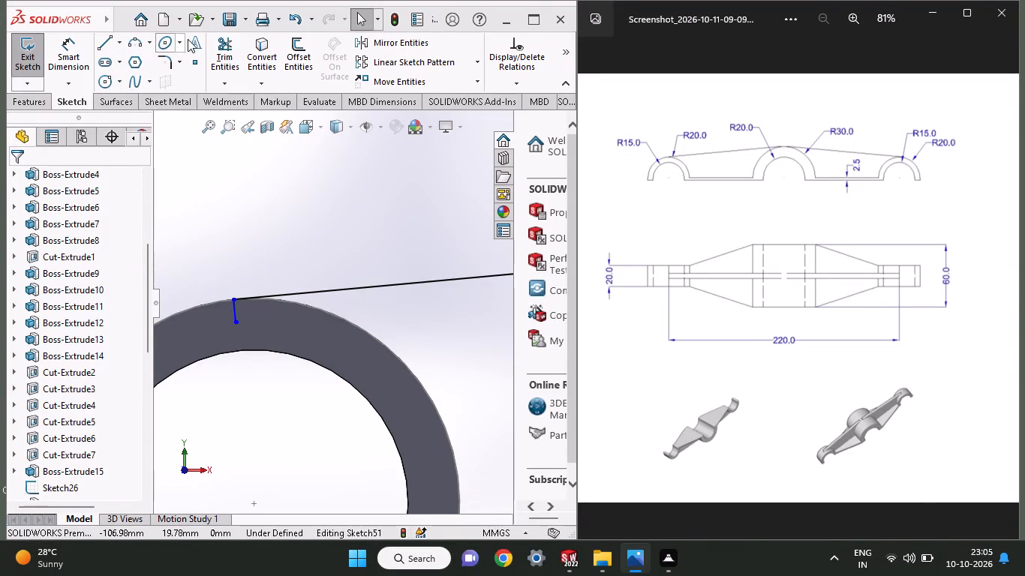
left_click(214, 40)
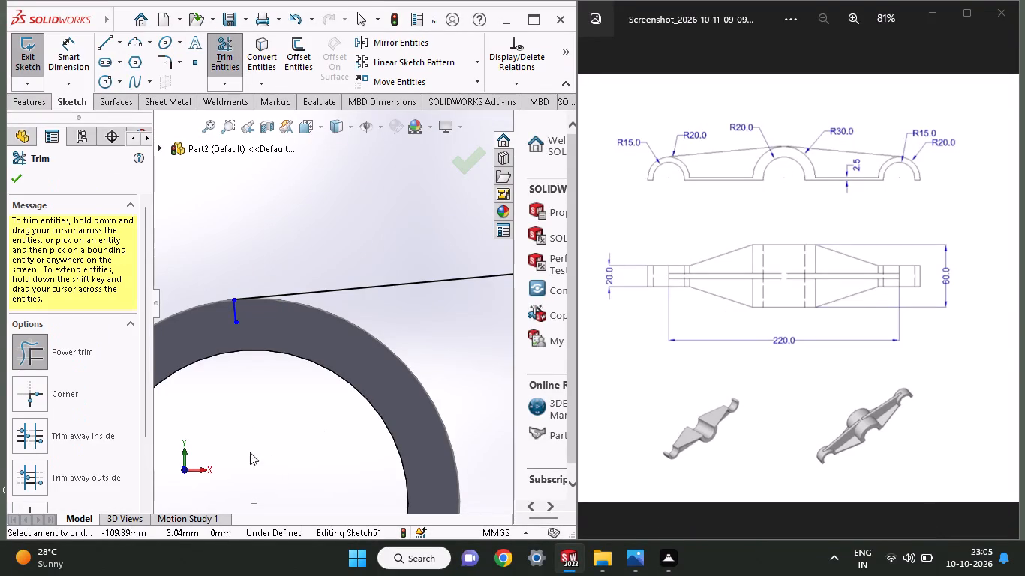
left_click_drag(245, 306, 173, 319)
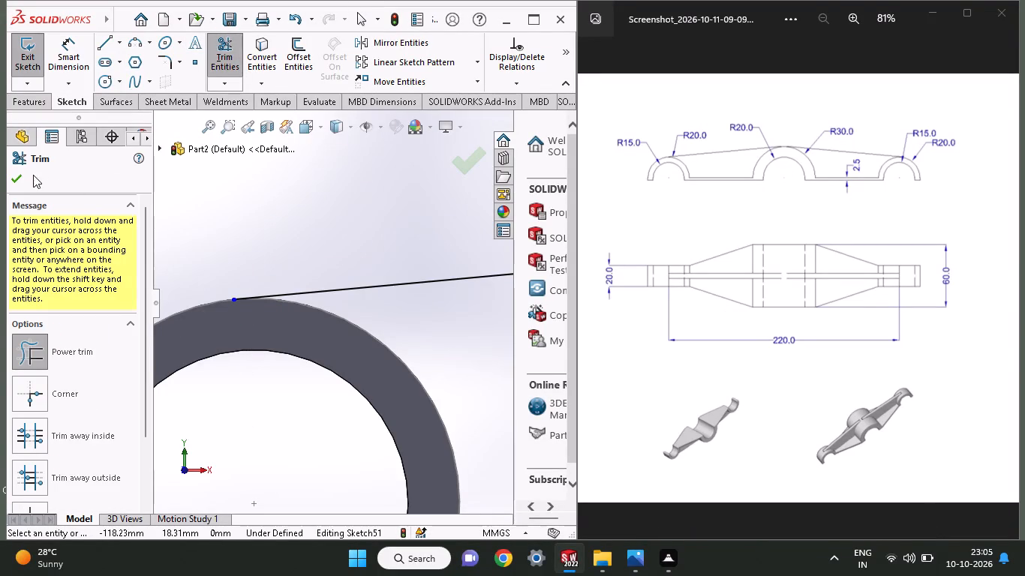
left_click(17, 179)
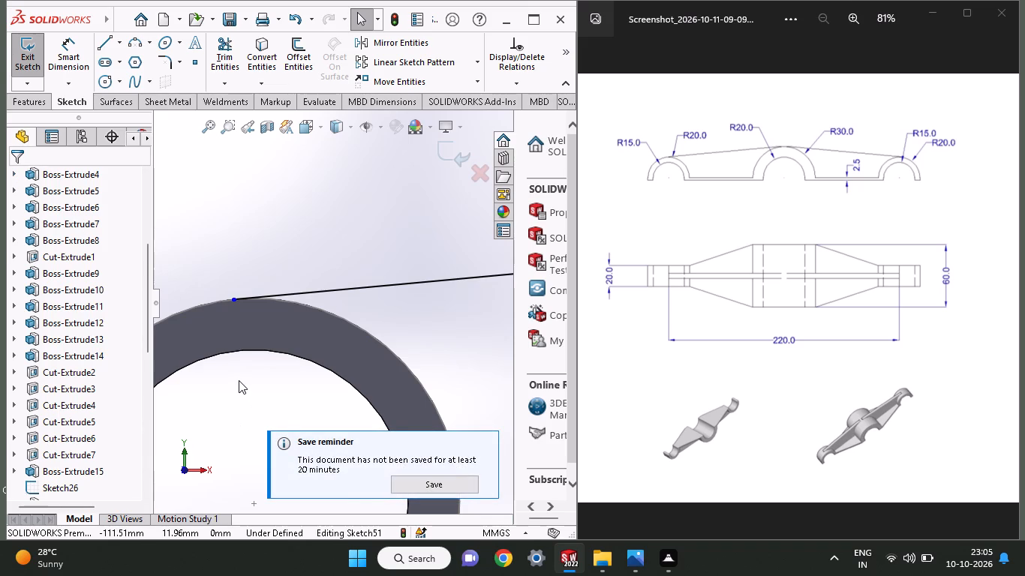
Sketch a short vertical line crossing the second sloped line near its tangent point on the X 110 mm boss.
scroll(239, 380, "up", 4, "ctrl")
scroll(239, 380, "down", 3, "ctrl")
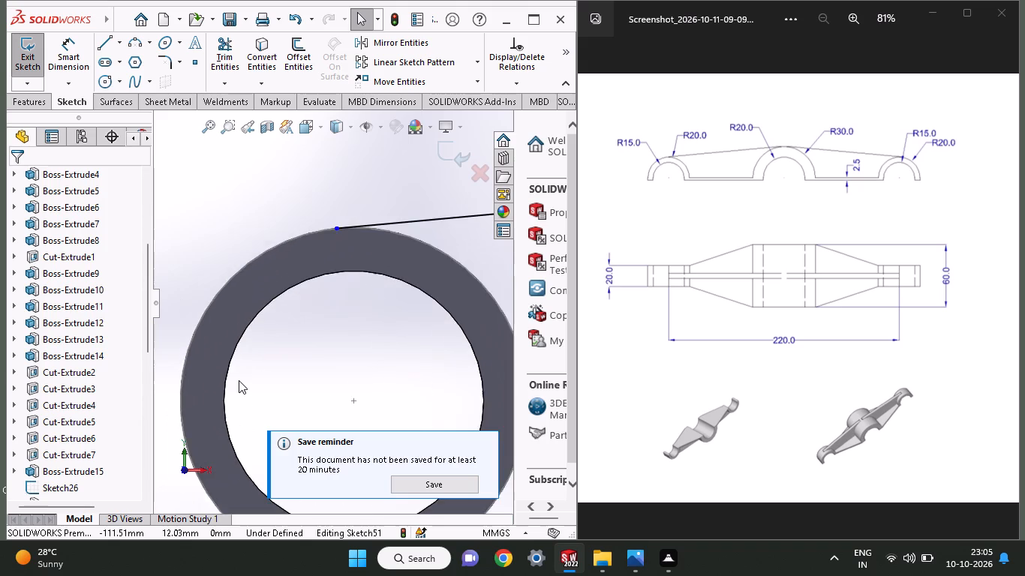
scroll(239, 380, "up", 10, "ctrl")
scroll(472, 314, "up", 5, "ctrl")
scroll(479, 314, "down", 3, "ctrl")
scroll(329, 265, "down", 1, "ctrl")
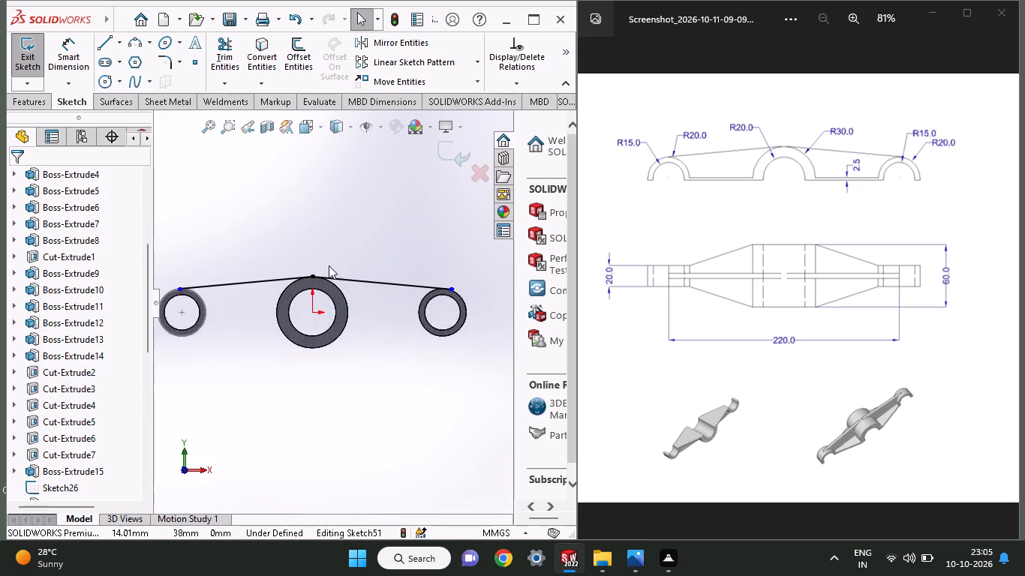
scroll(329, 265, "down", 2, "ctrl")
scroll(368, 323, "up", 2, "ctrl")
scroll(378, 325, "down", 1, "ctrl")
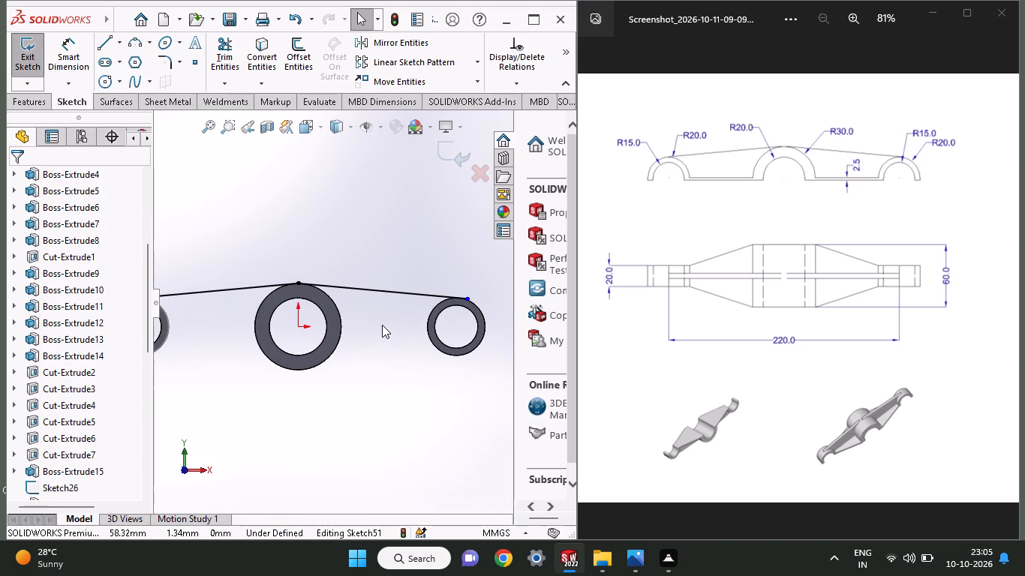
scroll(417, 322, "down", 2, "ctrl")
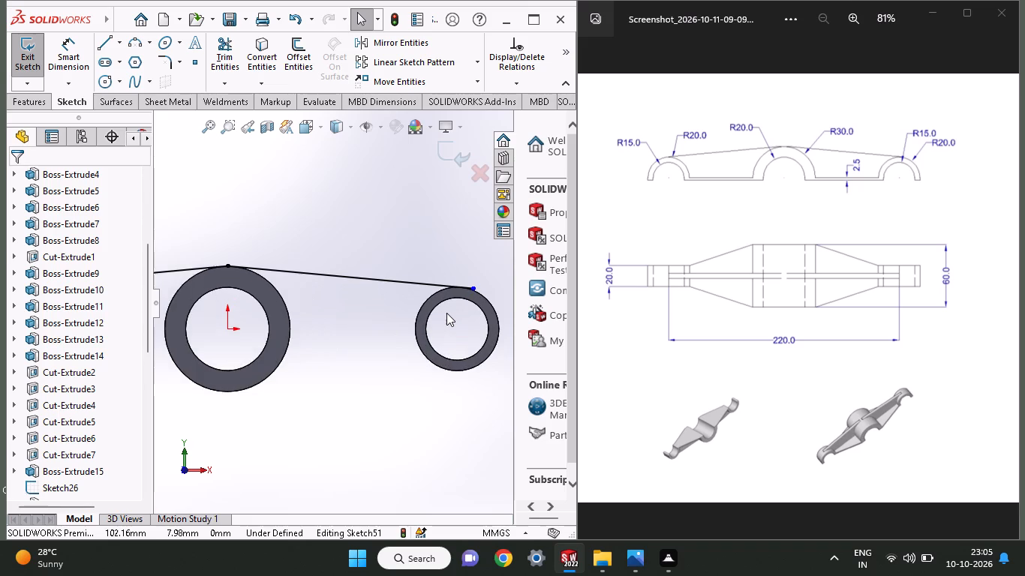
scroll(446, 313, "down", 4, "ctrl")
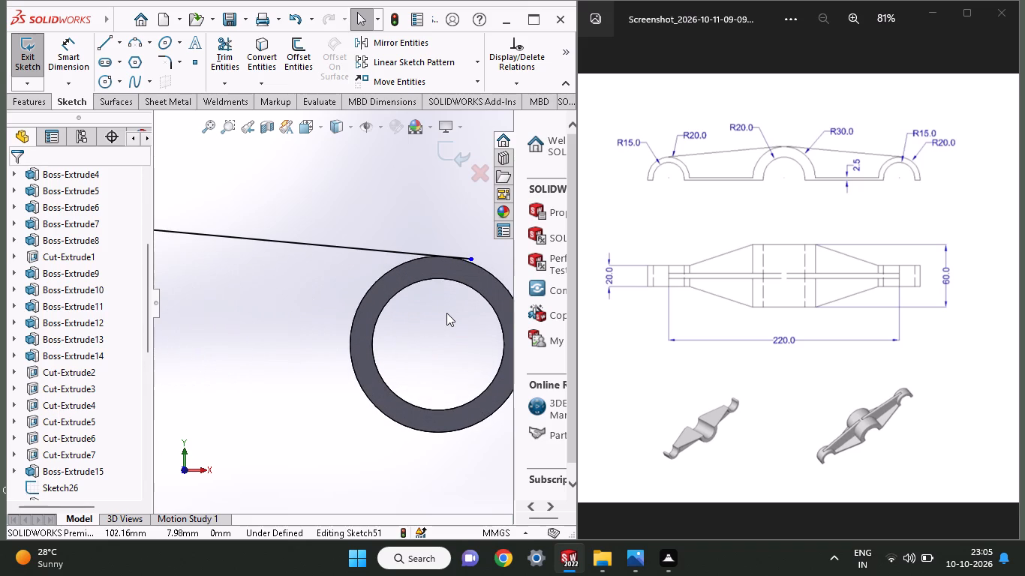
scroll(446, 313, "down", 1, "ctrl")
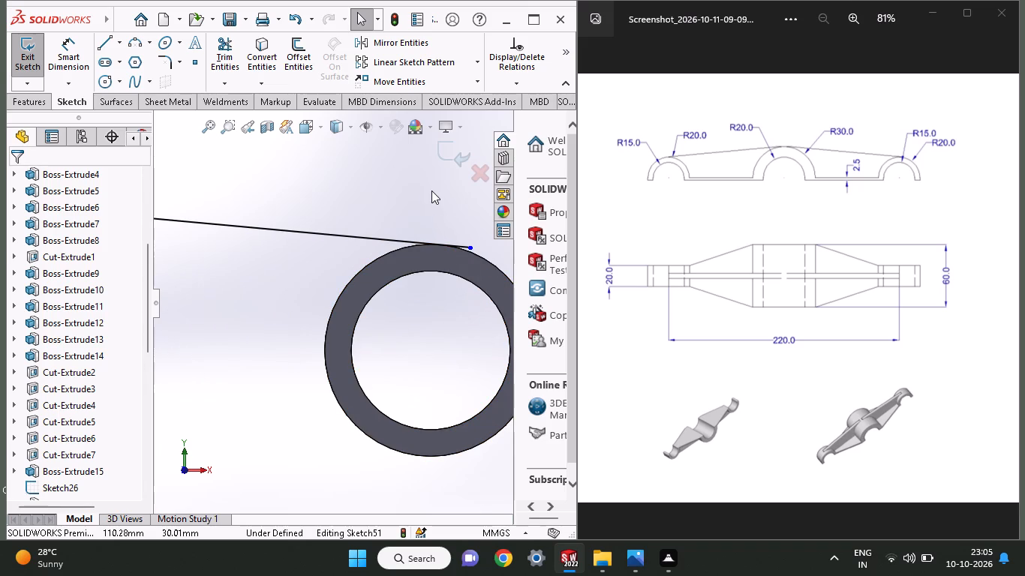
scroll(431, 190, "down", 1, "ctrl")
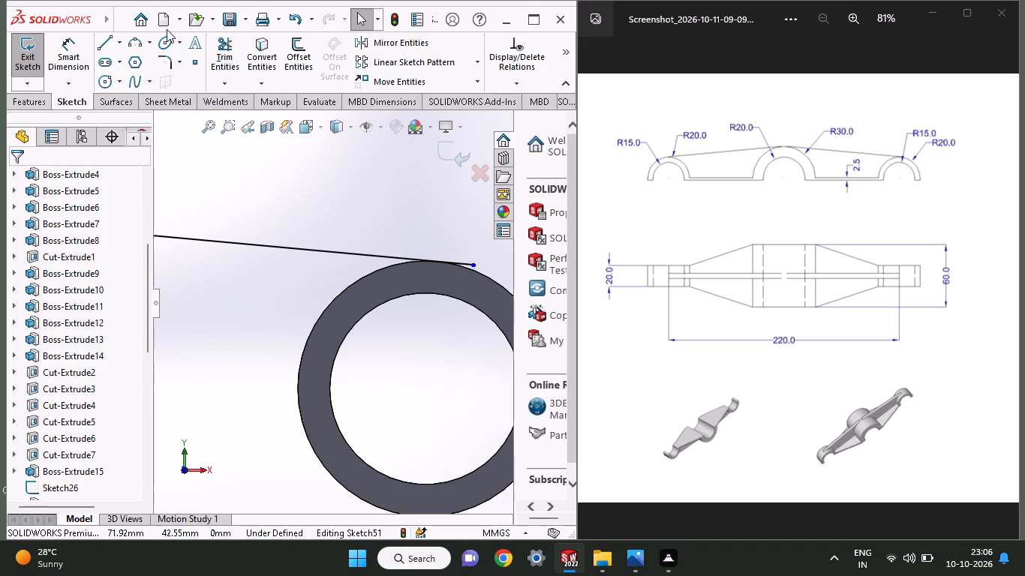
left_click(109, 43)
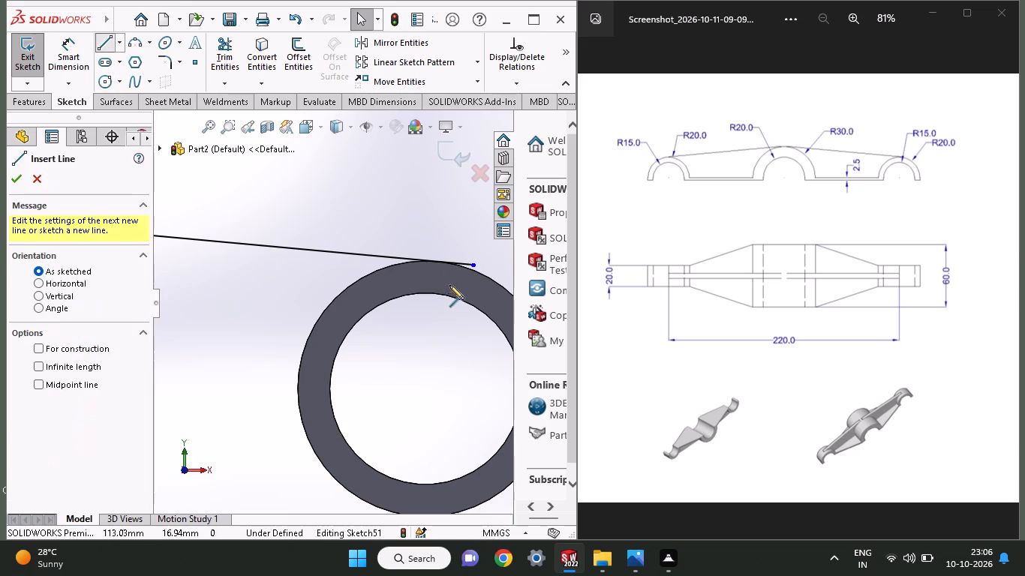
left_click(437, 231)
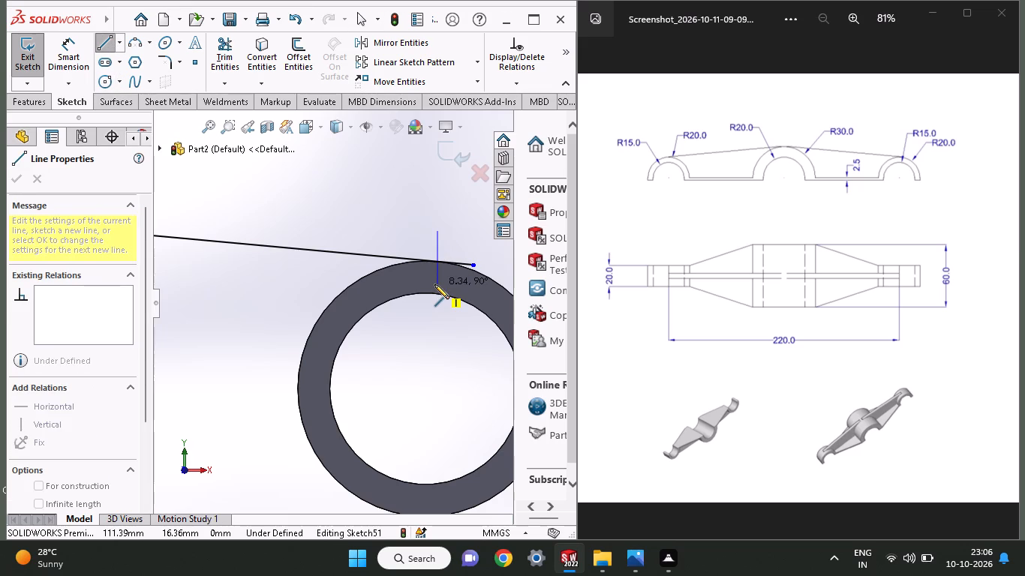
left_click(434, 277)
right_click(382, 220)
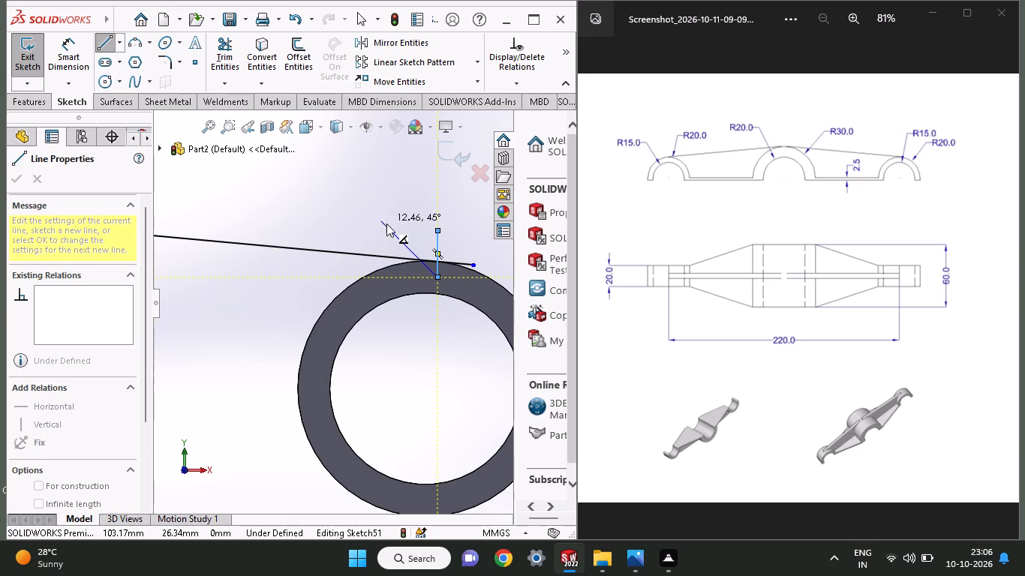
left_click(389, 225)
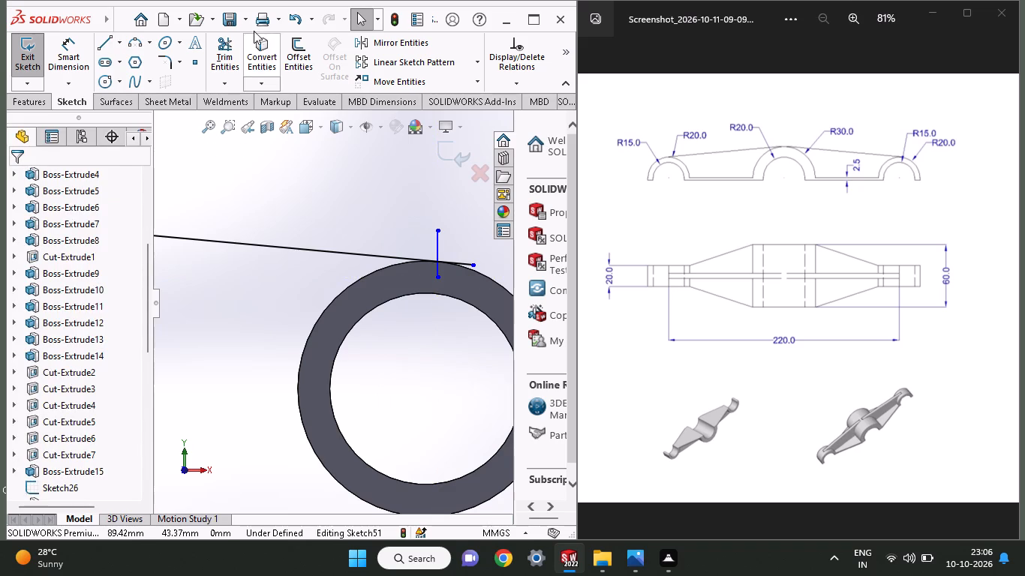
Trim the second sloped line's outer end back to the short vertical line on the X 110 mm boss.
left_click(222, 46)
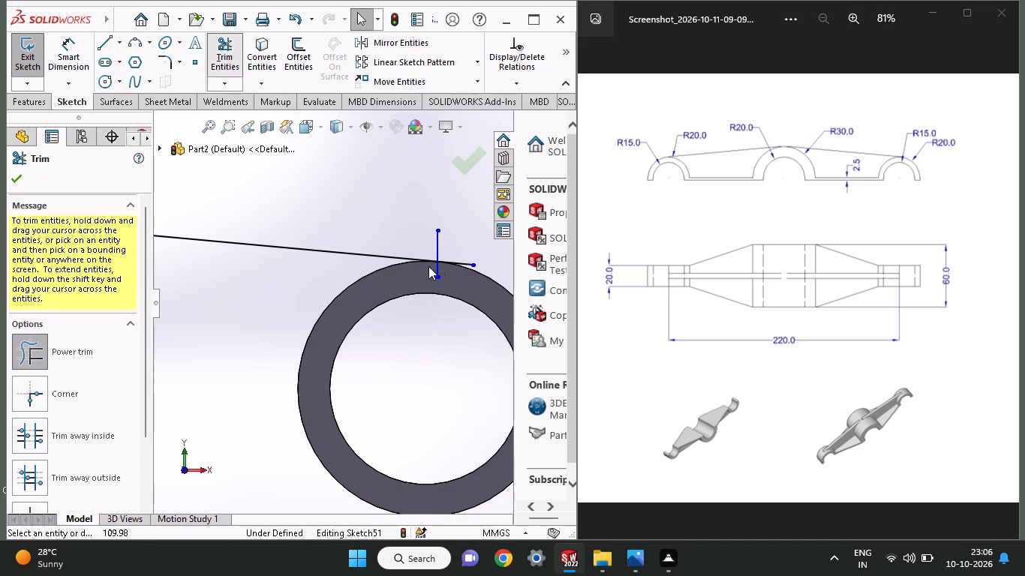
left_click_drag(450, 244, 452, 273)
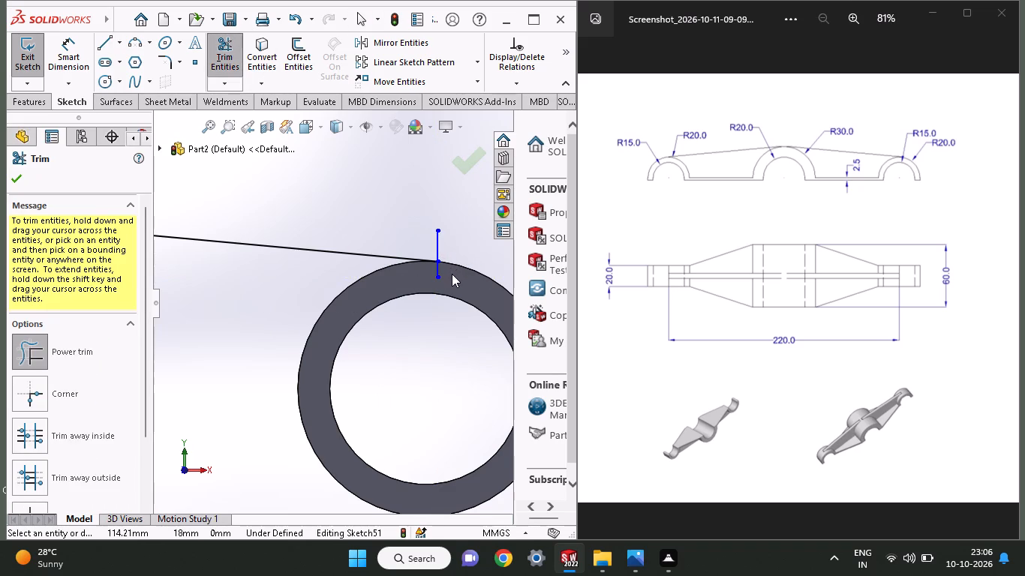
left_click(13, 175)
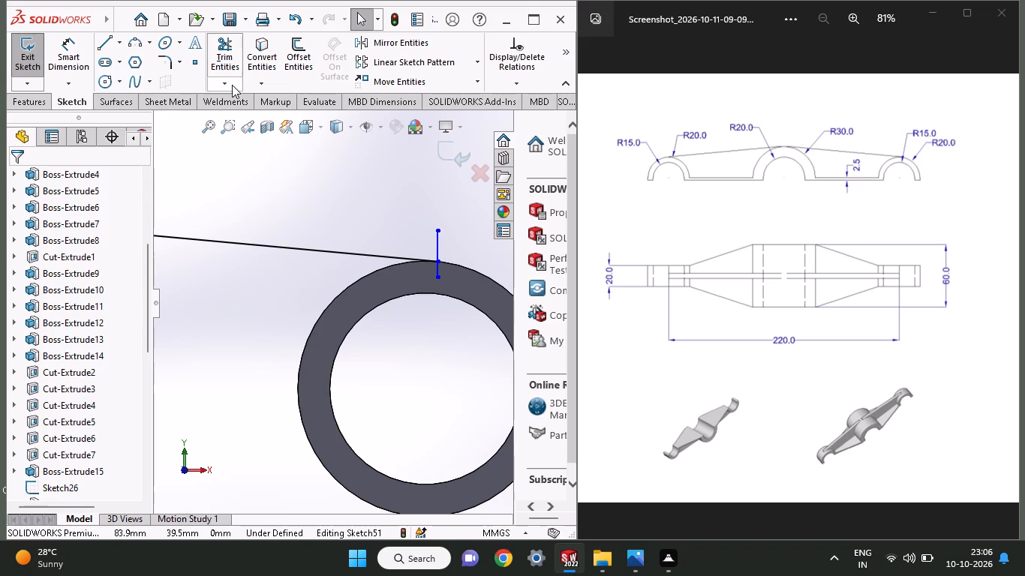
Trim away the short vertical line on the X 110 mm boss, both above and below the second sloped line.
left_click(229, 61)
left_click_drag(451, 241, 416, 241)
left_click(10, 177)
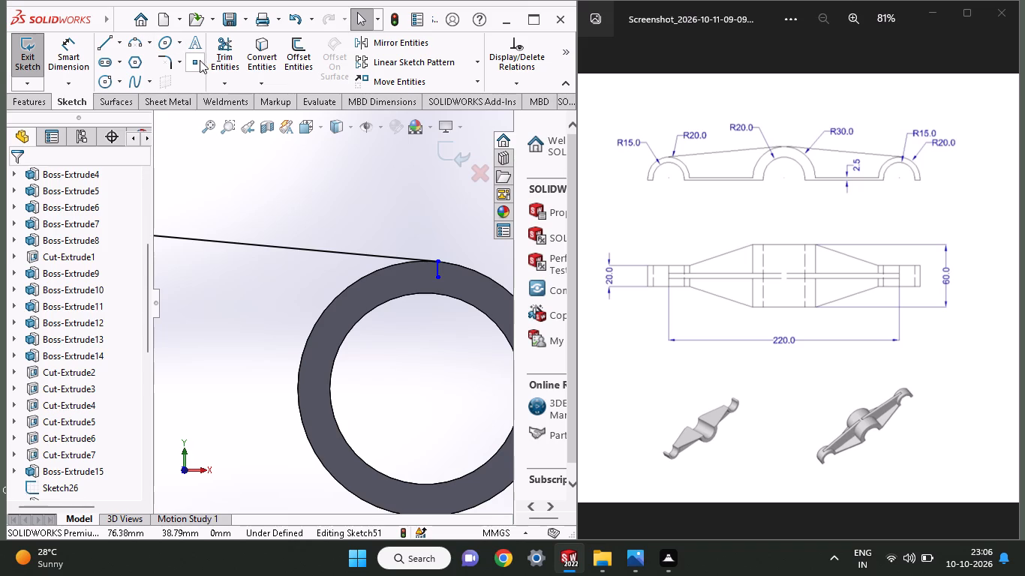
left_click(221, 52)
left_click_drag(447, 268, 425, 273)
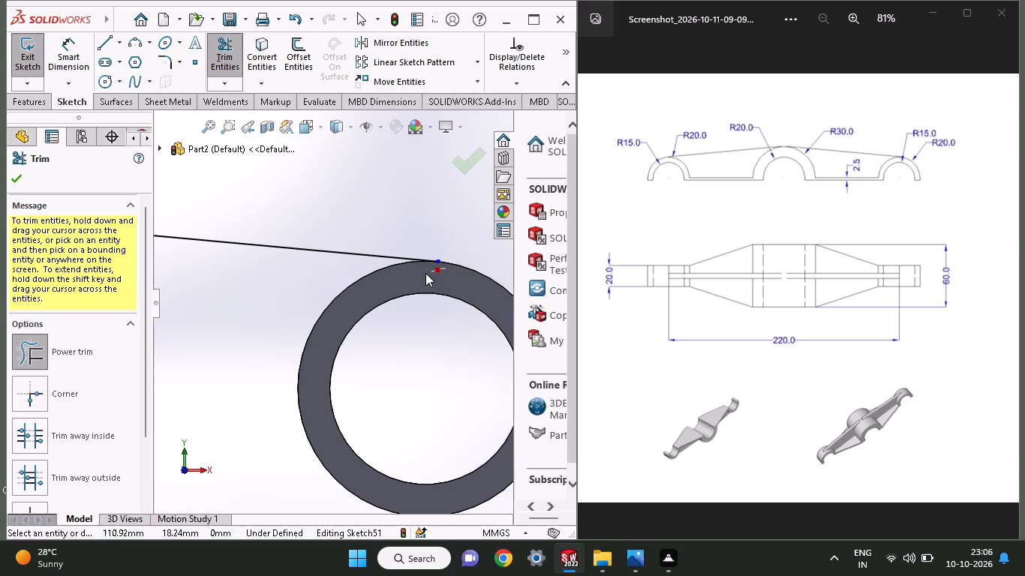
left_click_drag(425, 273, 425, 273)
left_click(18, 175)
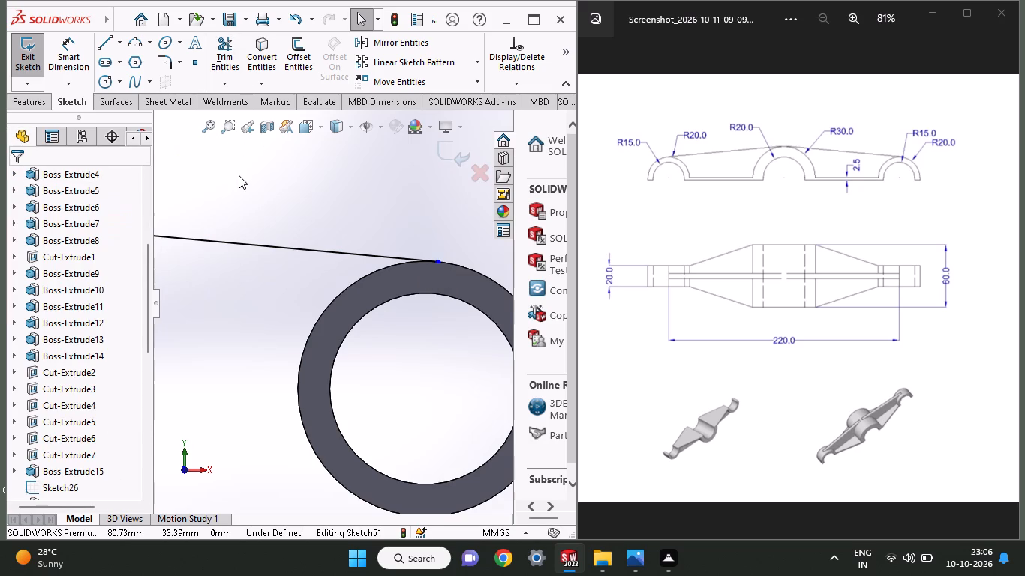
Sketch a circle centred at X -110, Y 0 mm along the end boss's outer edge, tangent to the first sloped line.
scroll(239, 175, "up", 6, "ctrl")
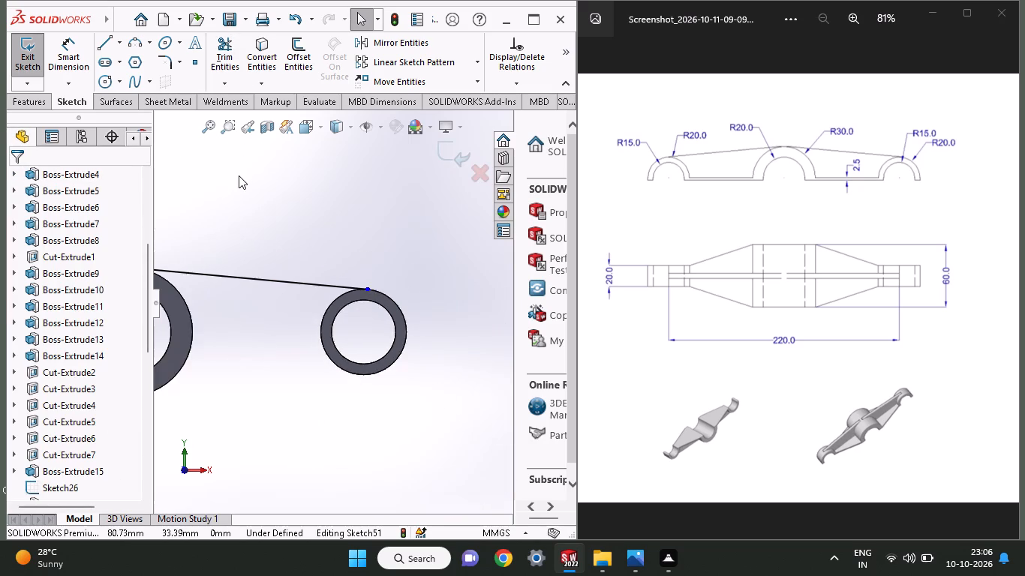
scroll(239, 175, "up", 1, "ctrl")
scroll(218, 248, "up", 4, "ctrl")
scroll(218, 248, "down", 7, "ctrl")
scroll(218, 248, "up", 2, "ctrl")
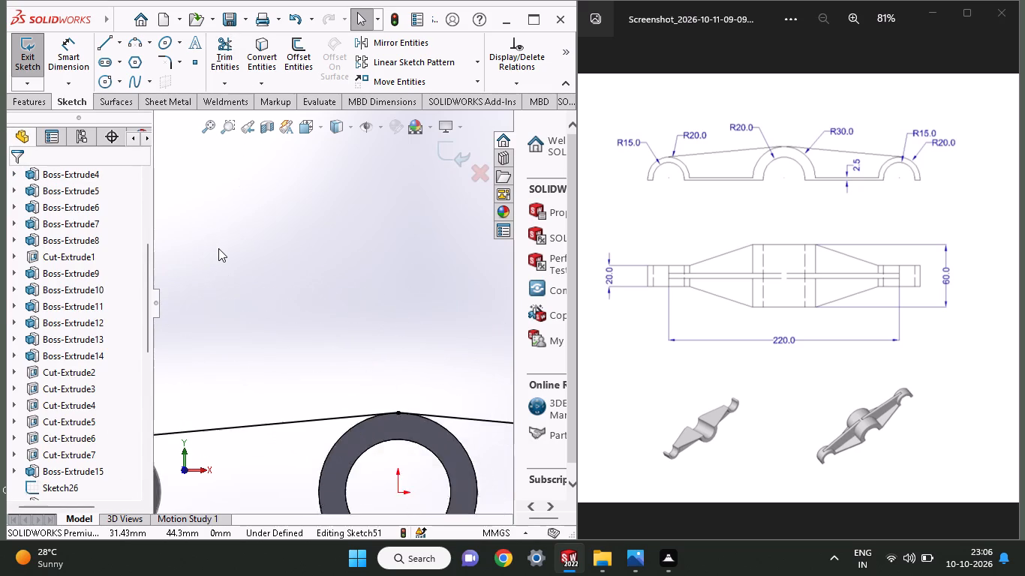
scroll(218, 248, "up", 4, "ctrl")
scroll(244, 388, "down", 7, "ctrl")
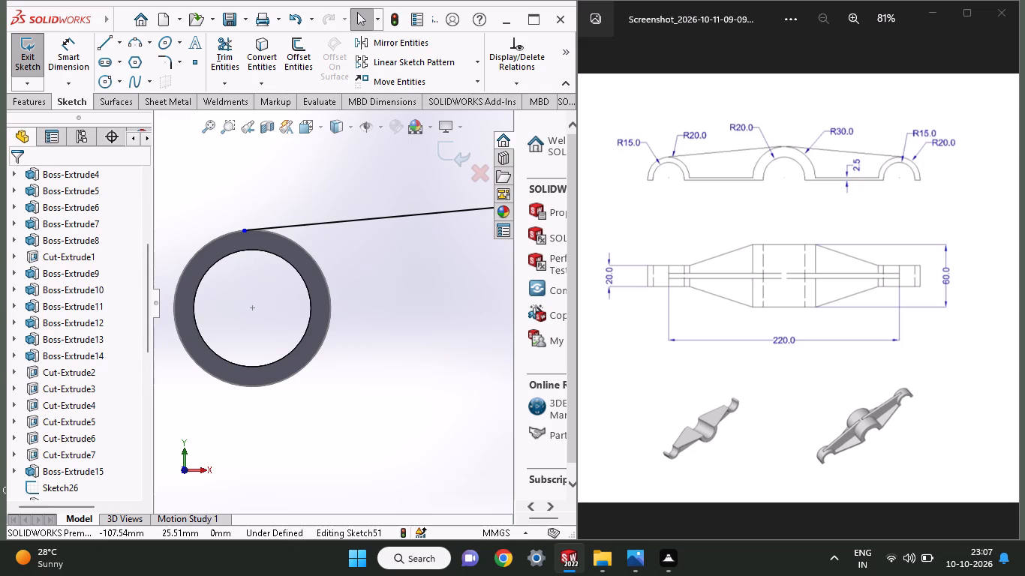
left_click(110, 77)
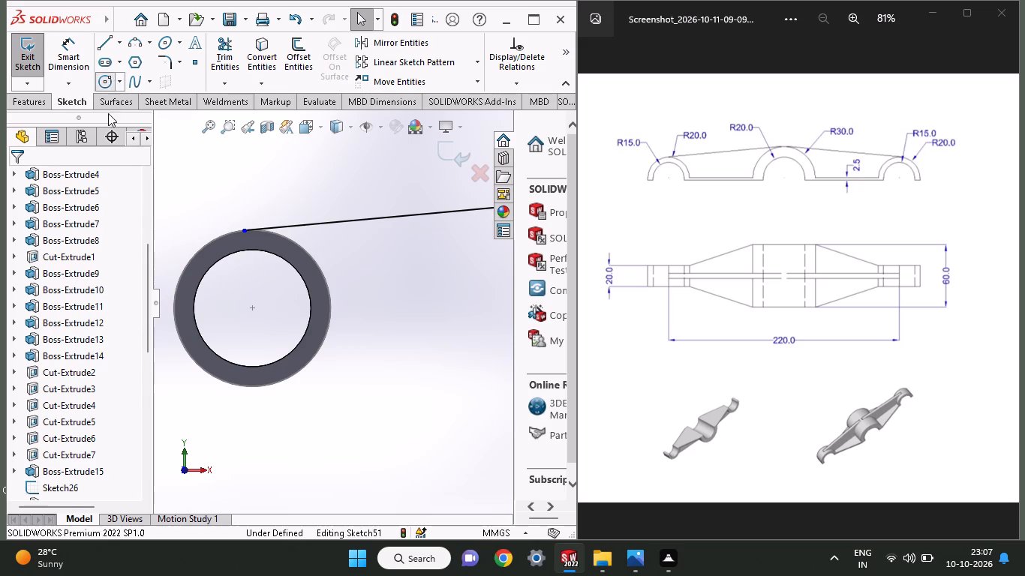
left_click(250, 310)
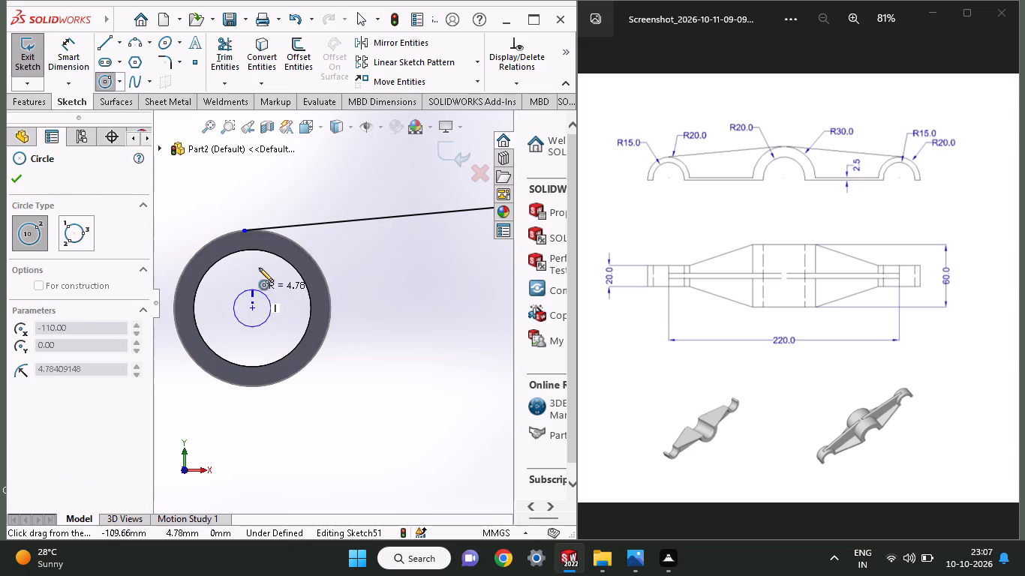
left_click(249, 232)
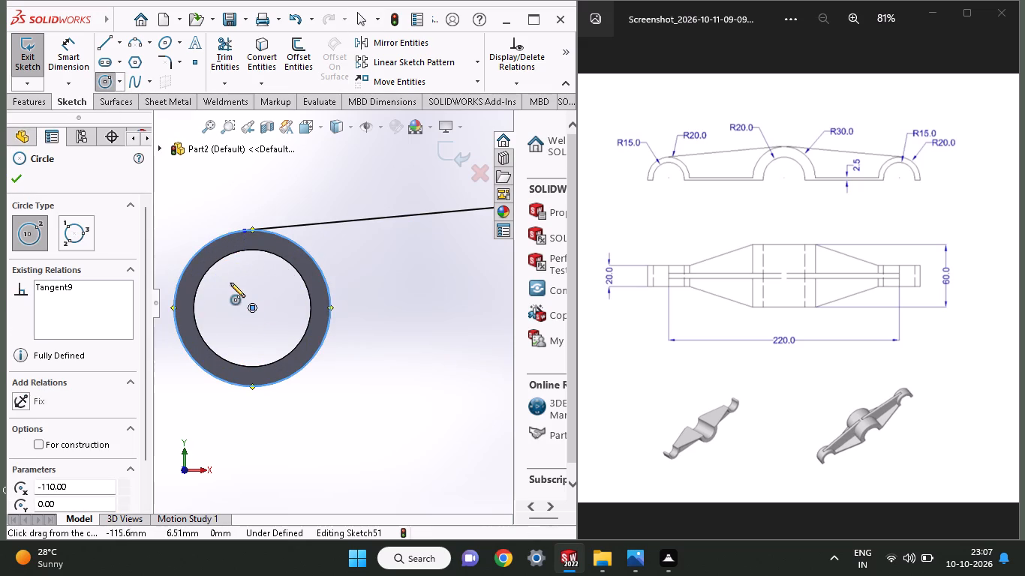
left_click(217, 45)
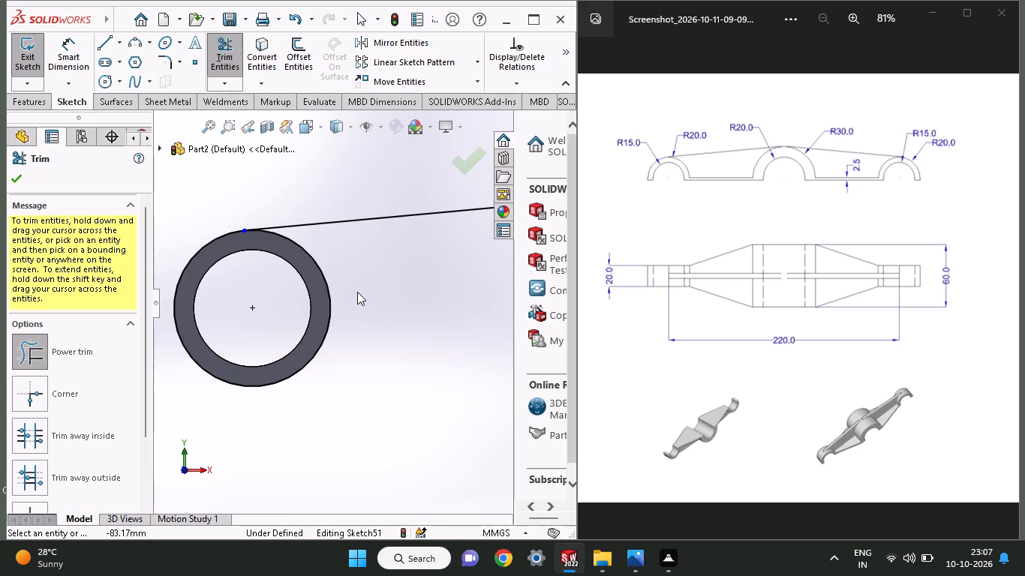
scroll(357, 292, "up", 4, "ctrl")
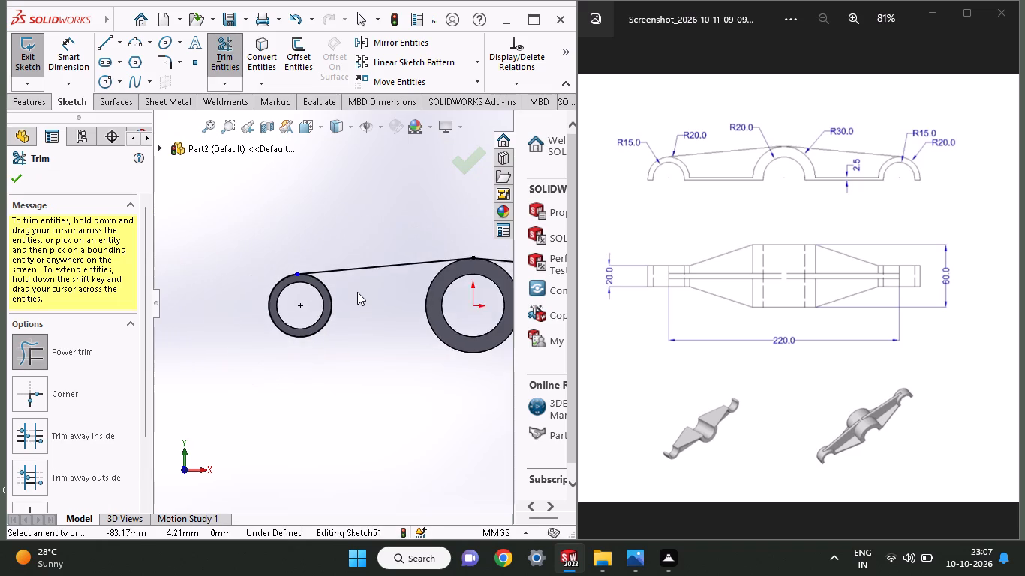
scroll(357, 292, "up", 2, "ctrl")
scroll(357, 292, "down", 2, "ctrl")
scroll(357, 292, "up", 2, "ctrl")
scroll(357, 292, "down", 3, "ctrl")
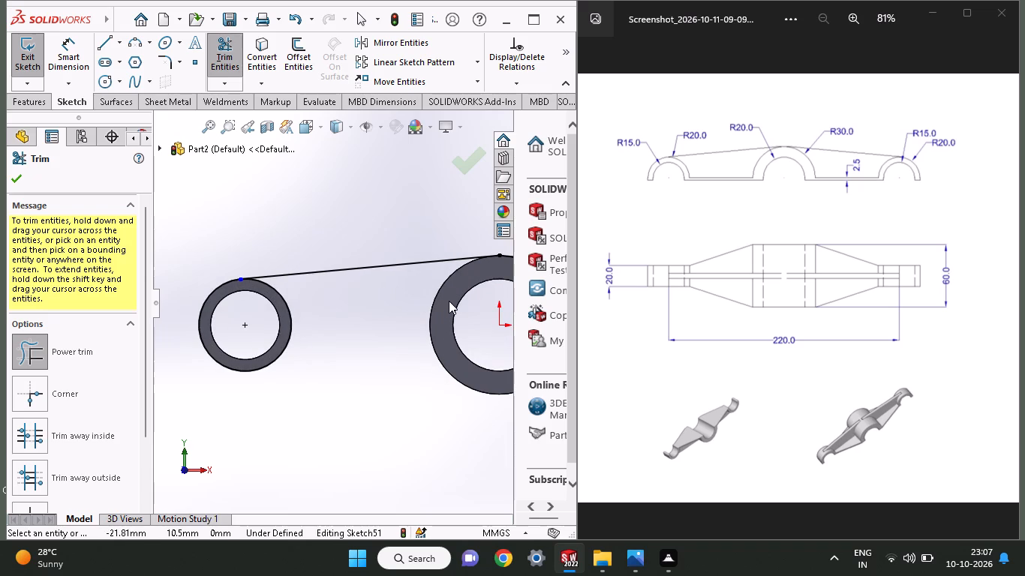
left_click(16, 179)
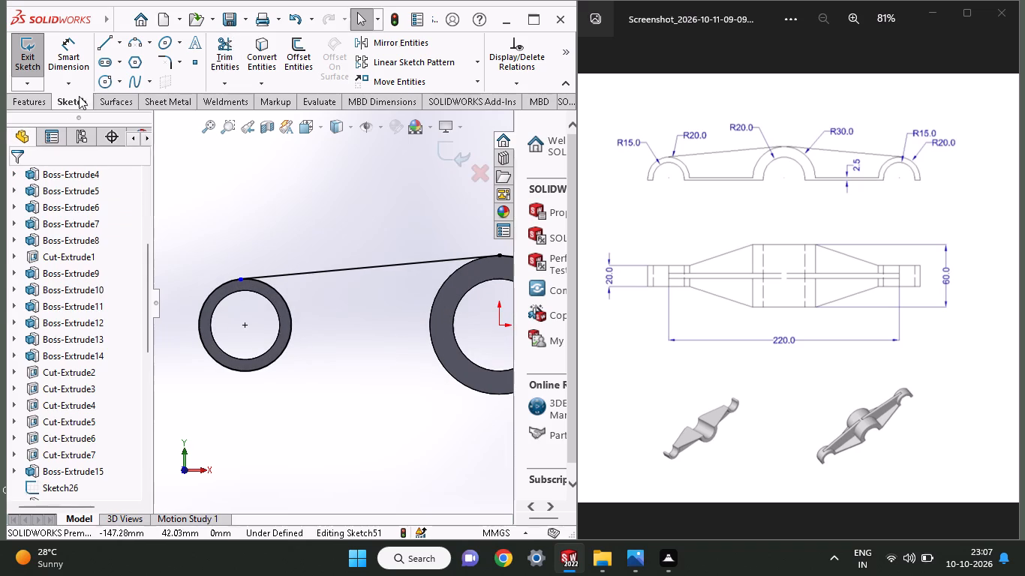
Sketch a sloping line below the bosses from about X -117, Y -22 mm under the X -110 mm boss to beneath the centre boss.
left_click(104, 47)
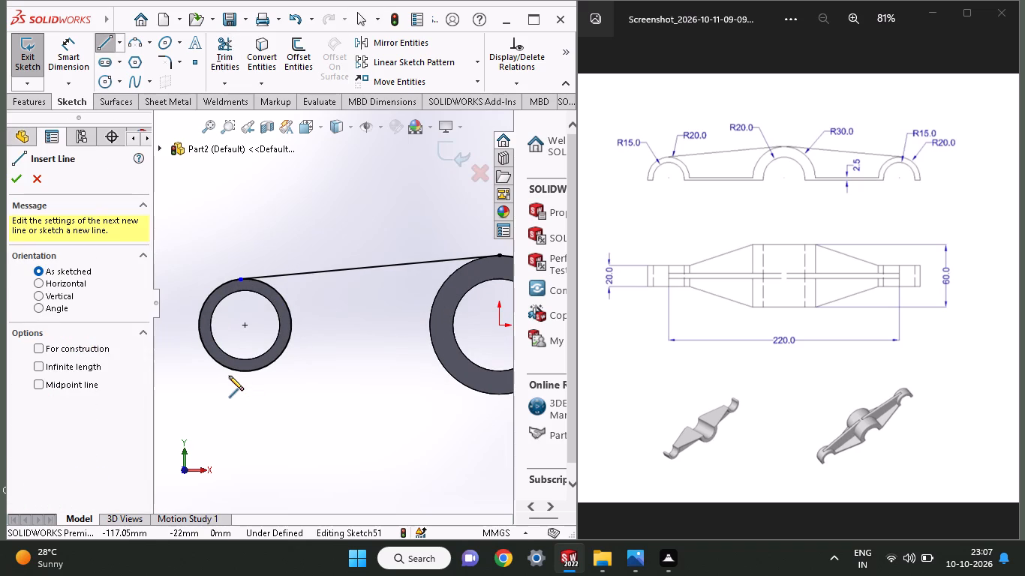
left_click(229, 376)
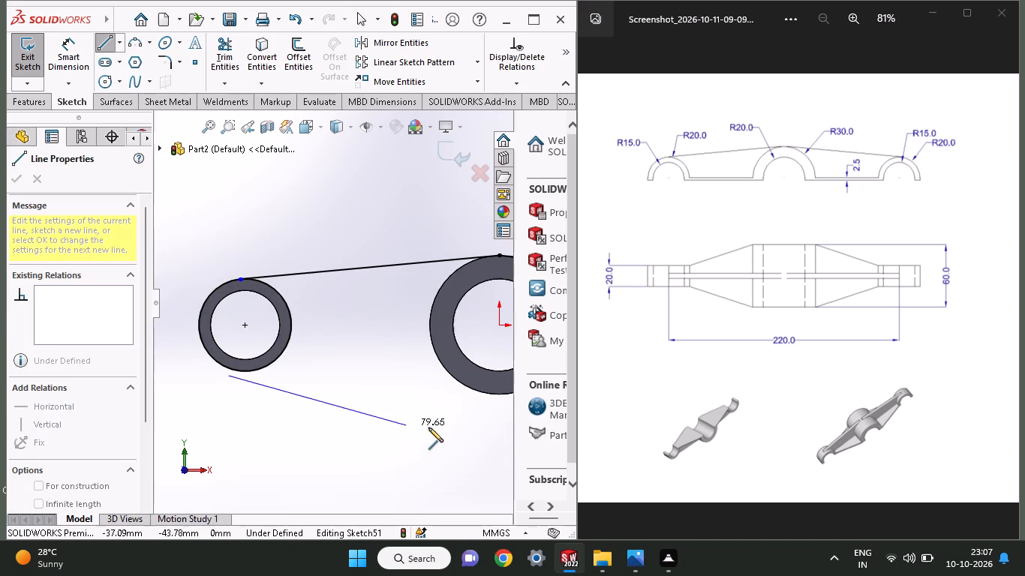
left_click(496, 409)
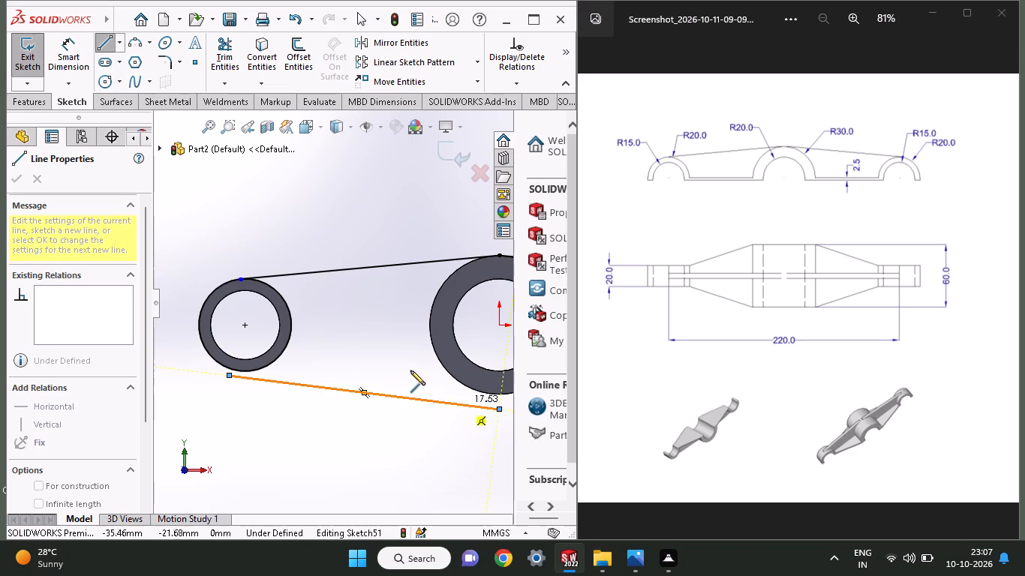
right_click(359, 340)
left_click(375, 349)
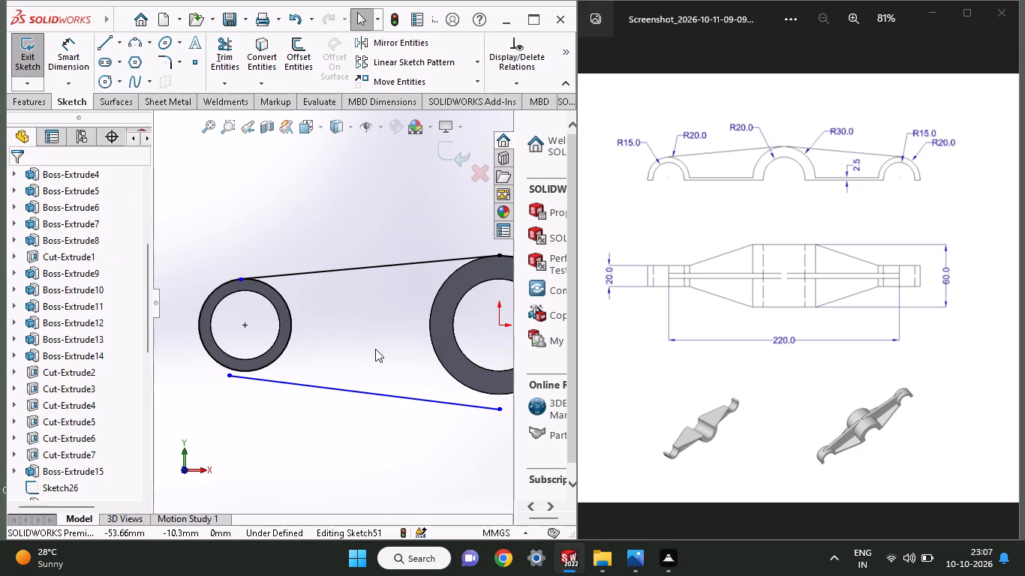
Make the lower sloping line tangent to the circle on the X -110 mm boss.
left_click(278, 379)
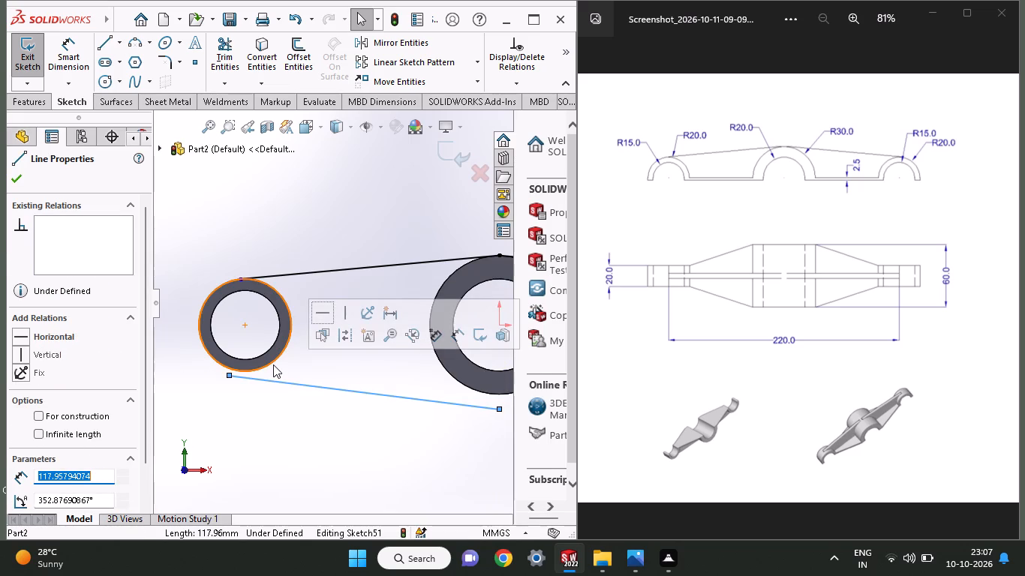
left_click(273, 364, "shift")
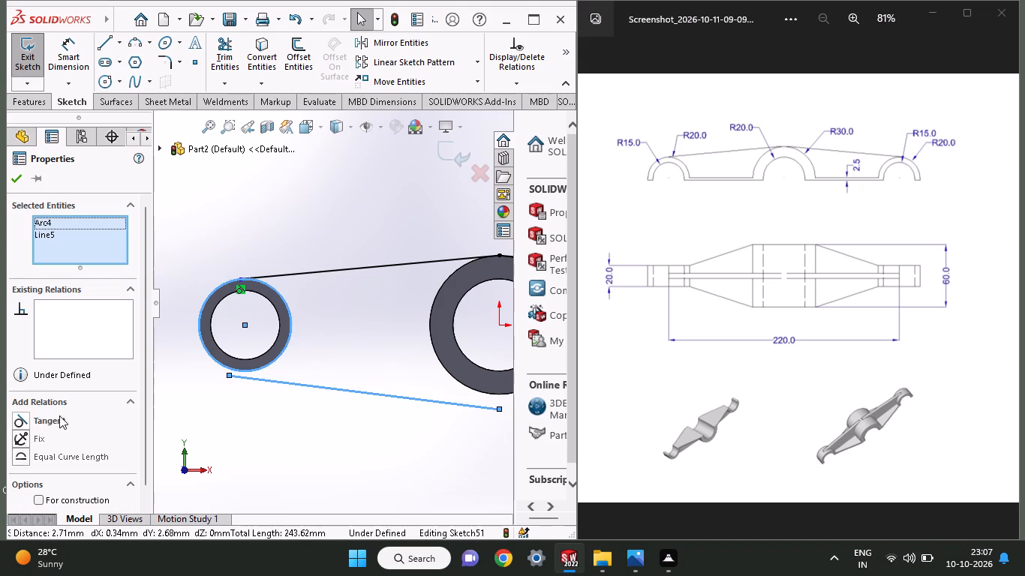
left_click(59, 415)
left_click(17, 179)
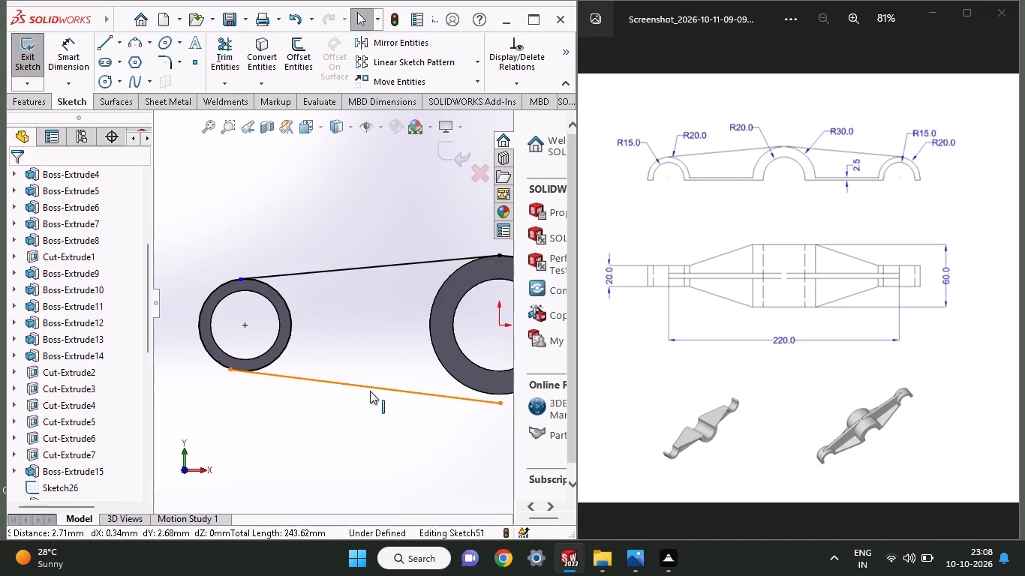
Make the lower sloping line tangent to the centre boss's outer edge.
left_click(481, 403)
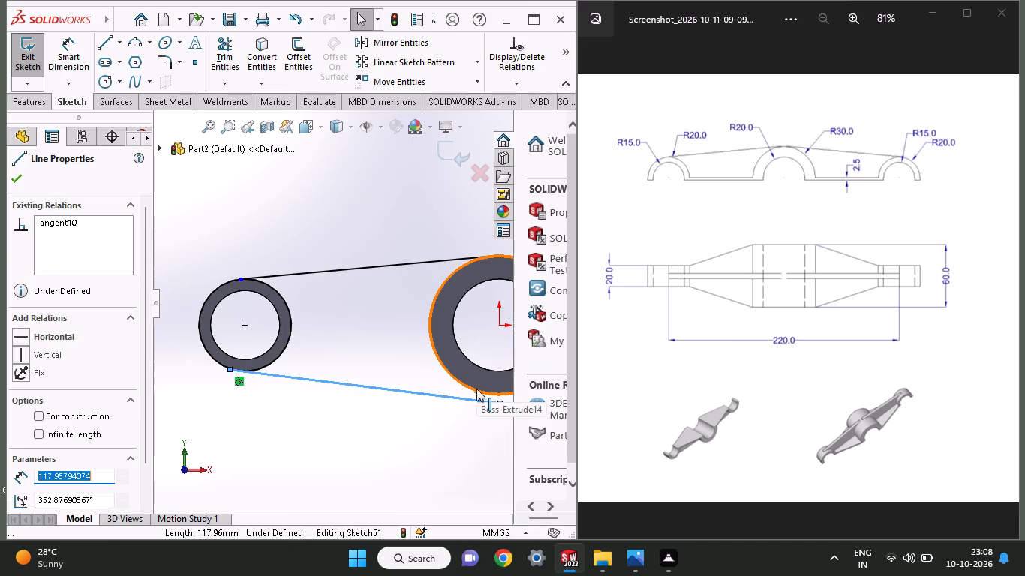
left_click(476, 388, "shift")
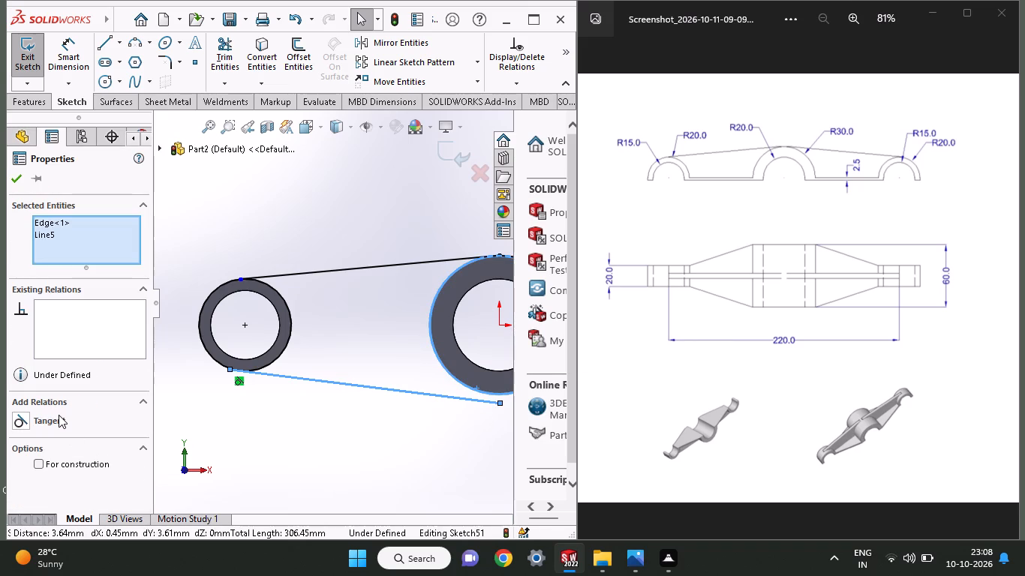
left_click(59, 415)
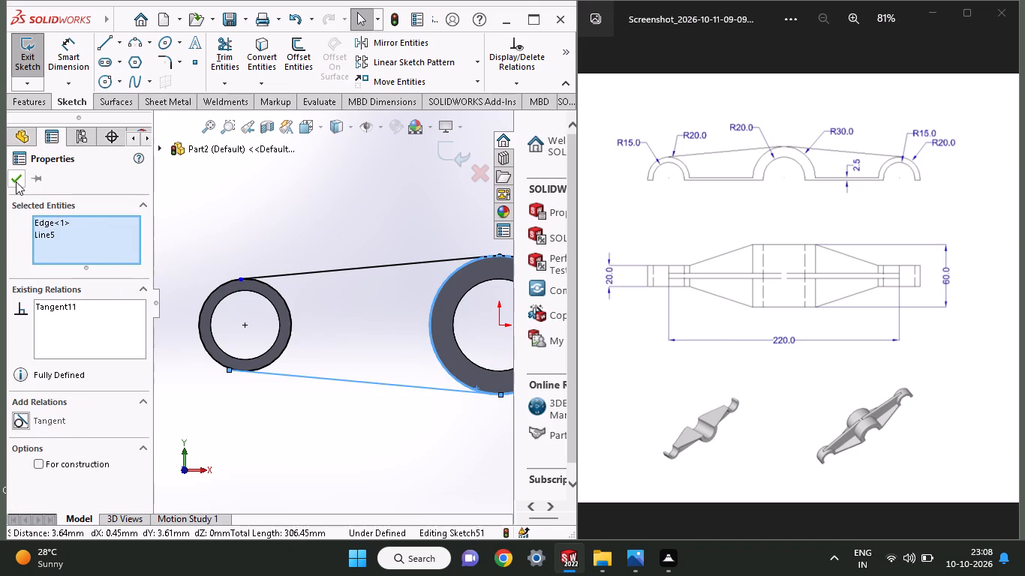
left_click(16, 181)
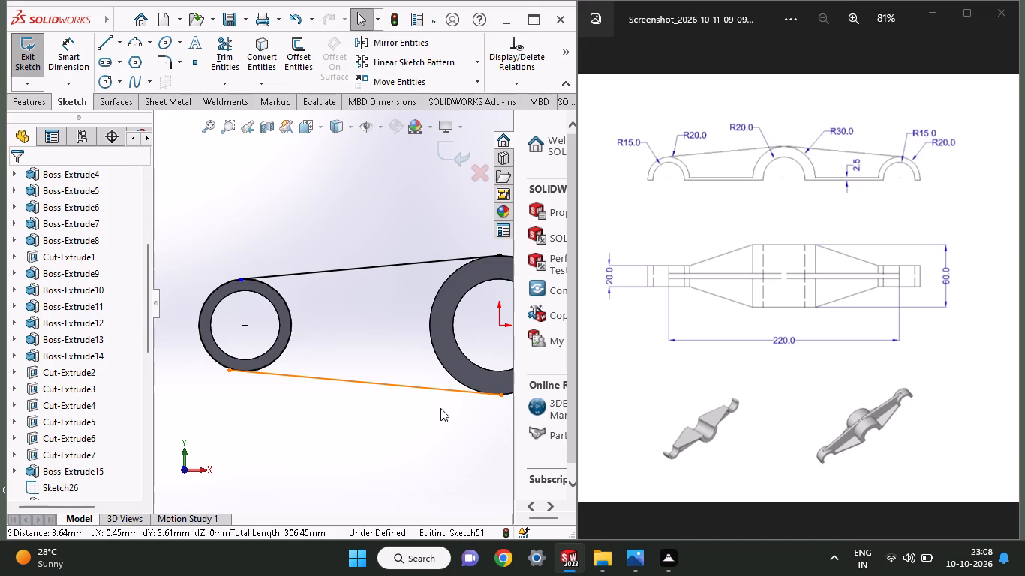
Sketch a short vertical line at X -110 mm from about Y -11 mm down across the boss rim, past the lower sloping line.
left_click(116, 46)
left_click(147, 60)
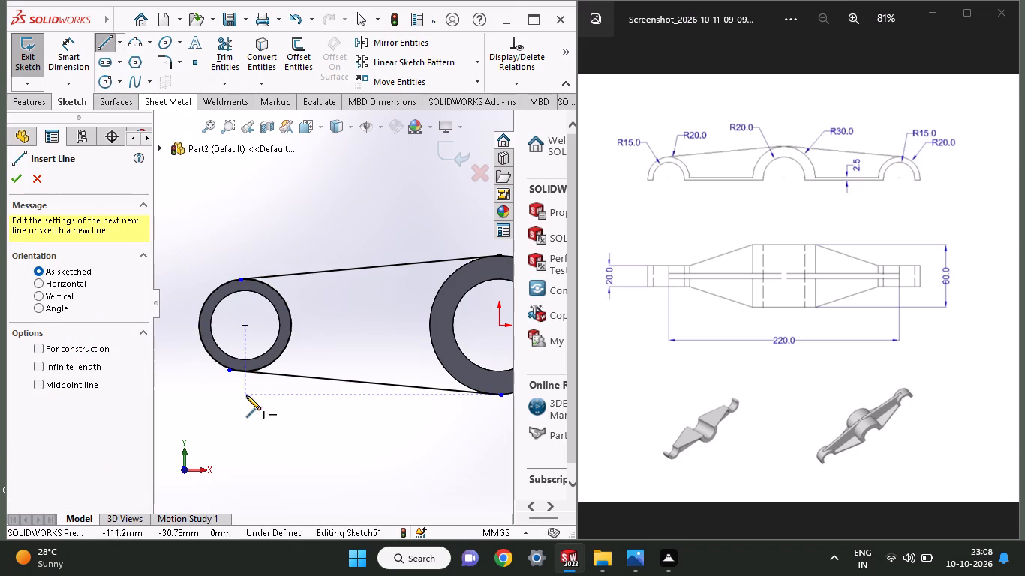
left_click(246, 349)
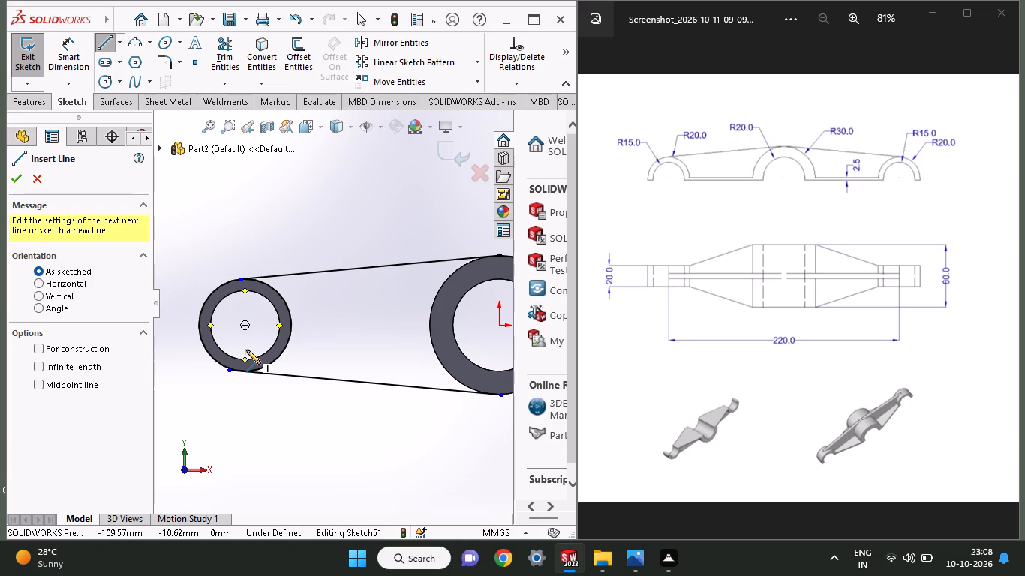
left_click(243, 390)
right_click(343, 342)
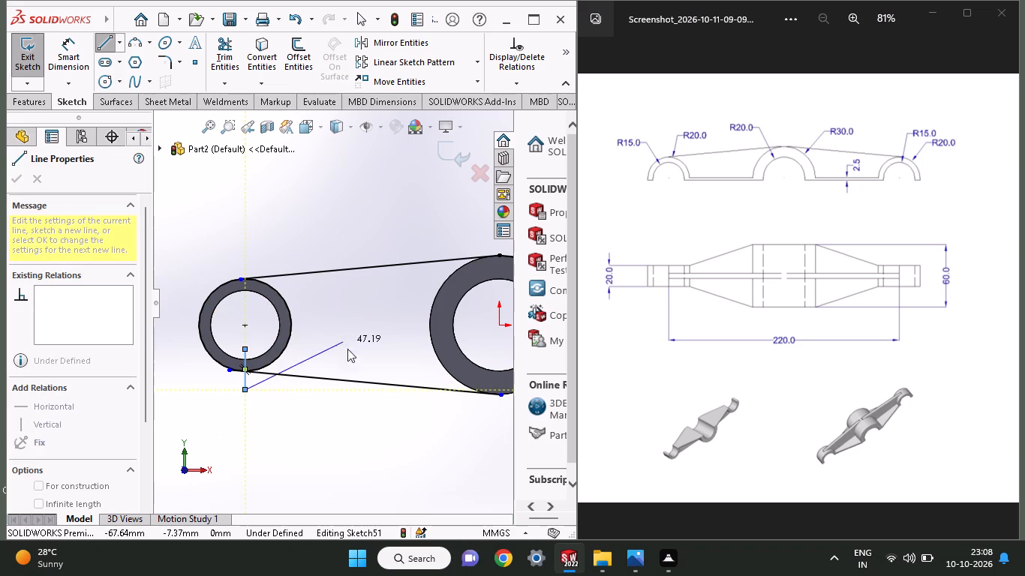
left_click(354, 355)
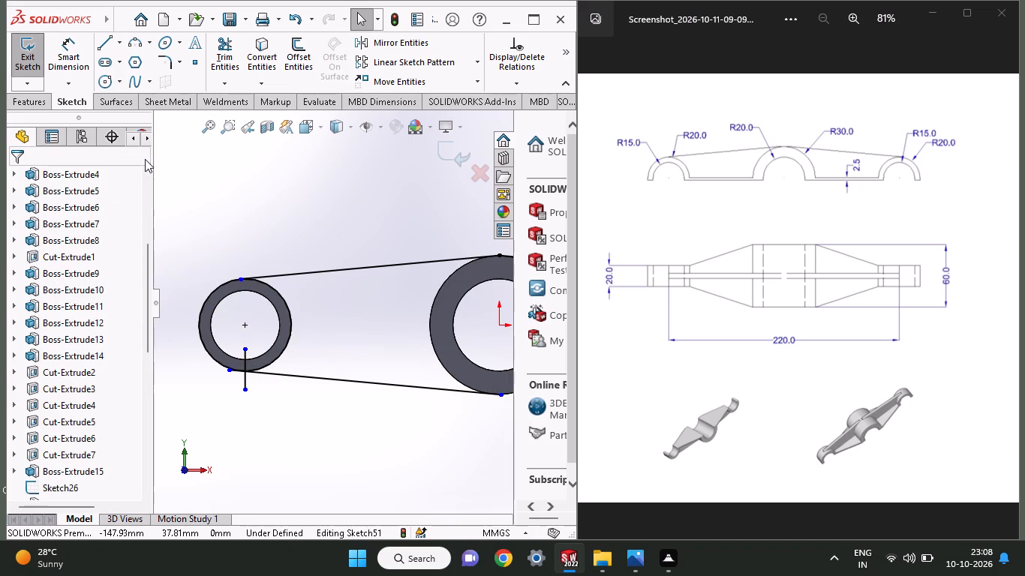
Trim the lower sloping line's outer overhang and the outer half of the X -110 mm circle back to the tangent points.
left_click(219, 53)
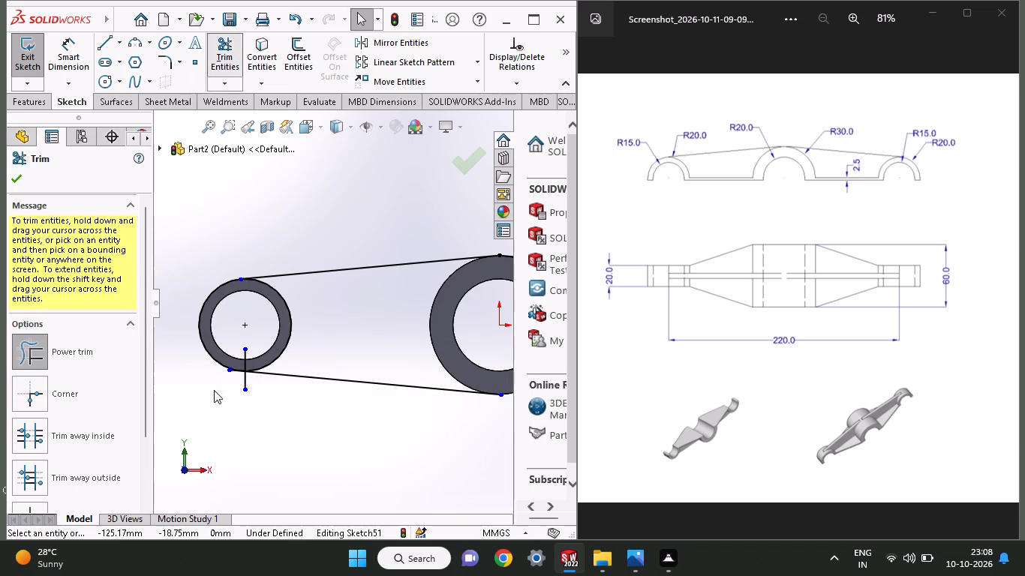
left_click_drag(232, 379, 232, 361)
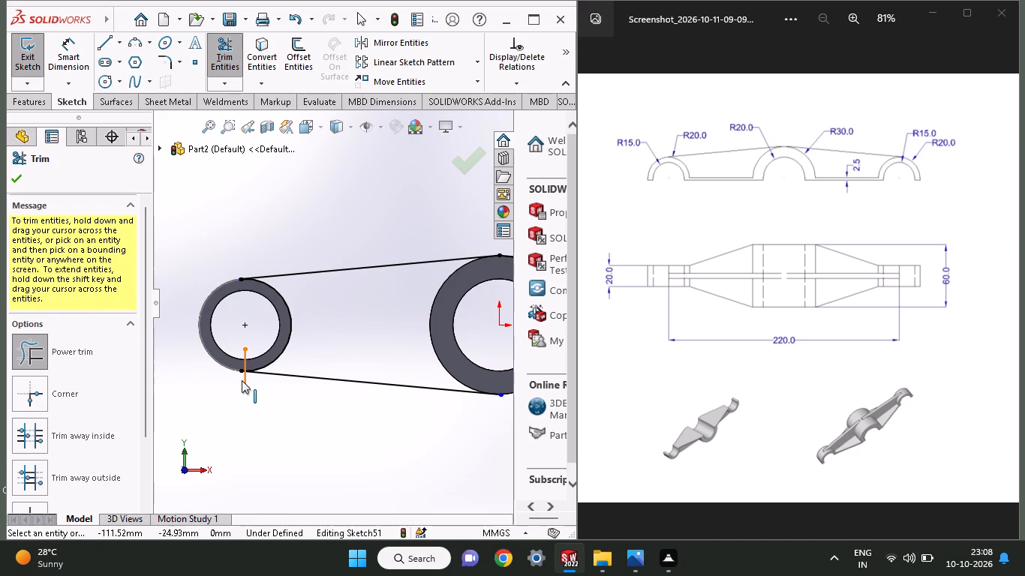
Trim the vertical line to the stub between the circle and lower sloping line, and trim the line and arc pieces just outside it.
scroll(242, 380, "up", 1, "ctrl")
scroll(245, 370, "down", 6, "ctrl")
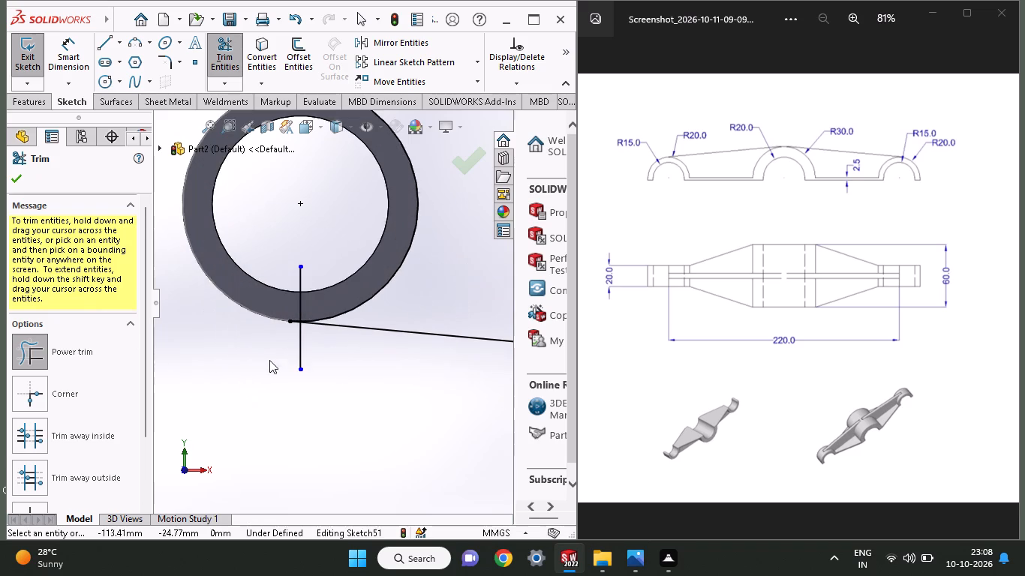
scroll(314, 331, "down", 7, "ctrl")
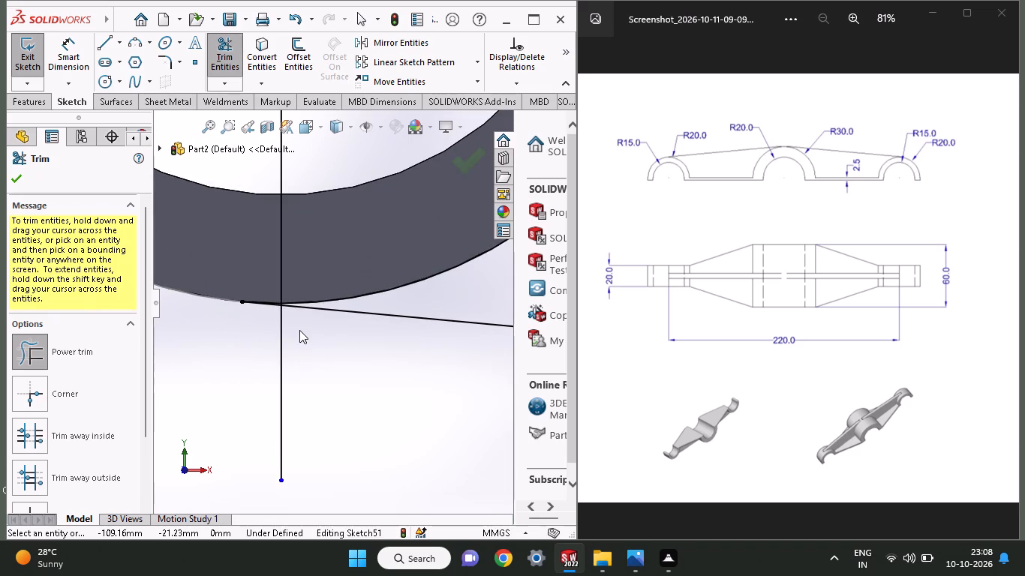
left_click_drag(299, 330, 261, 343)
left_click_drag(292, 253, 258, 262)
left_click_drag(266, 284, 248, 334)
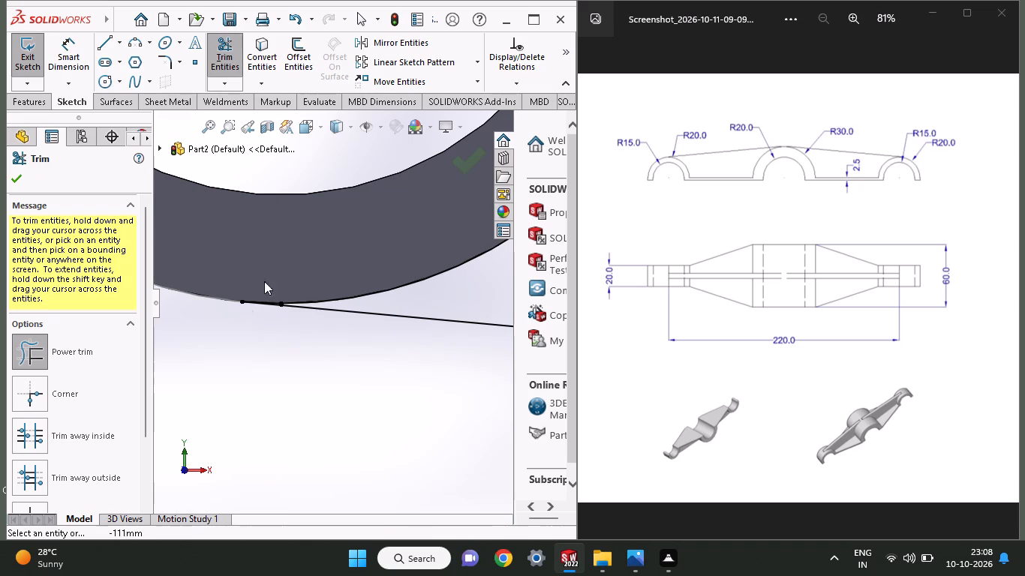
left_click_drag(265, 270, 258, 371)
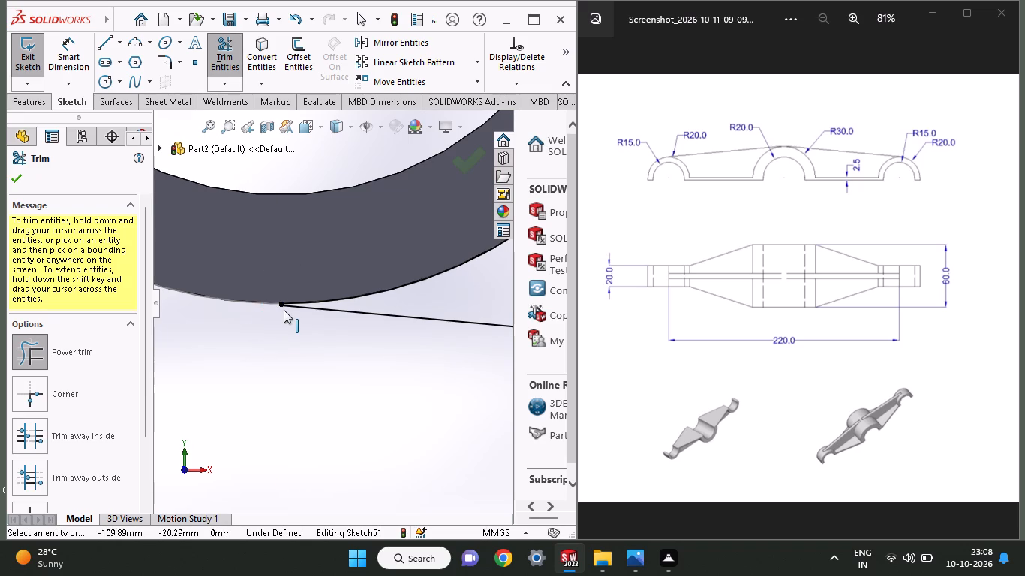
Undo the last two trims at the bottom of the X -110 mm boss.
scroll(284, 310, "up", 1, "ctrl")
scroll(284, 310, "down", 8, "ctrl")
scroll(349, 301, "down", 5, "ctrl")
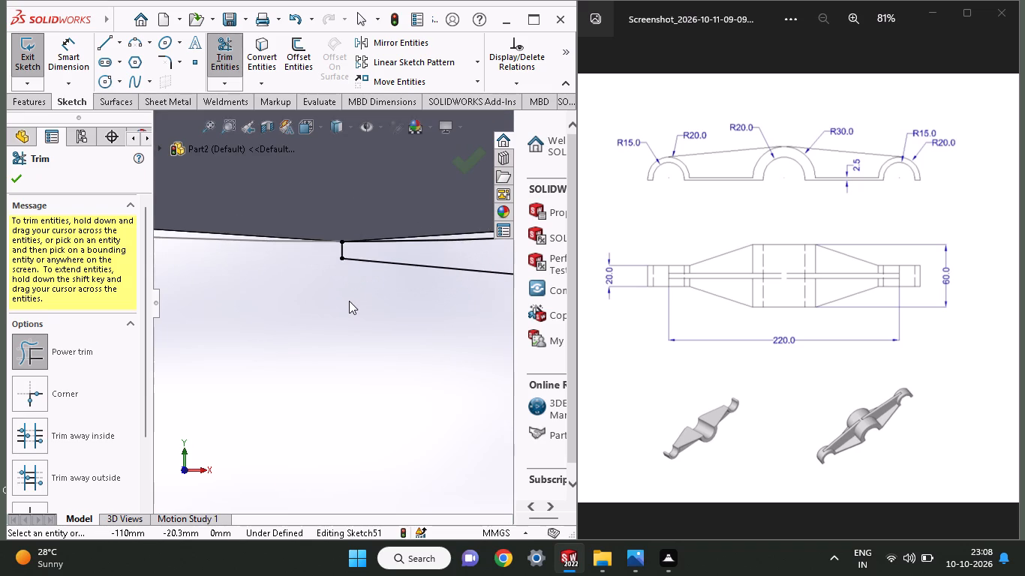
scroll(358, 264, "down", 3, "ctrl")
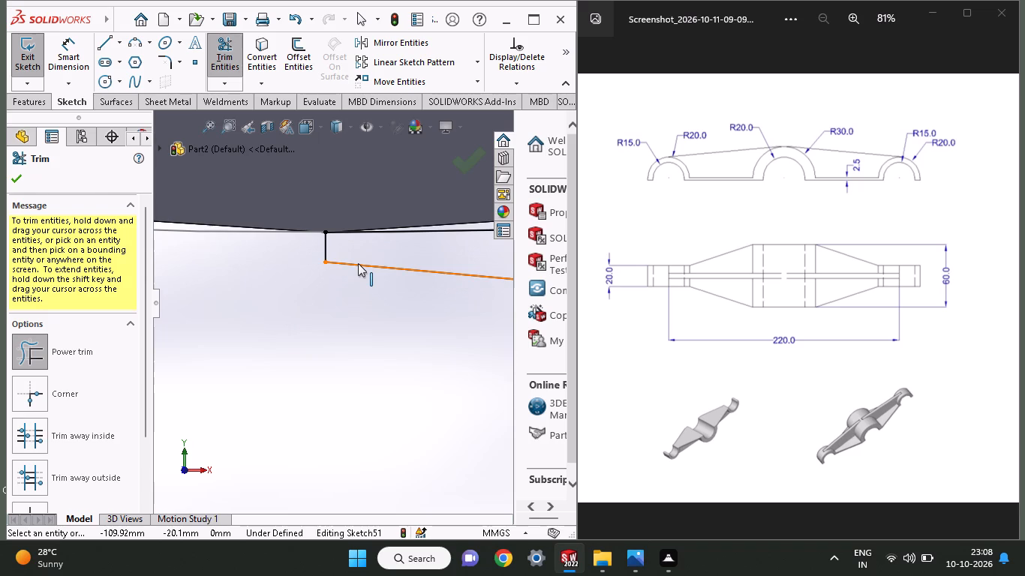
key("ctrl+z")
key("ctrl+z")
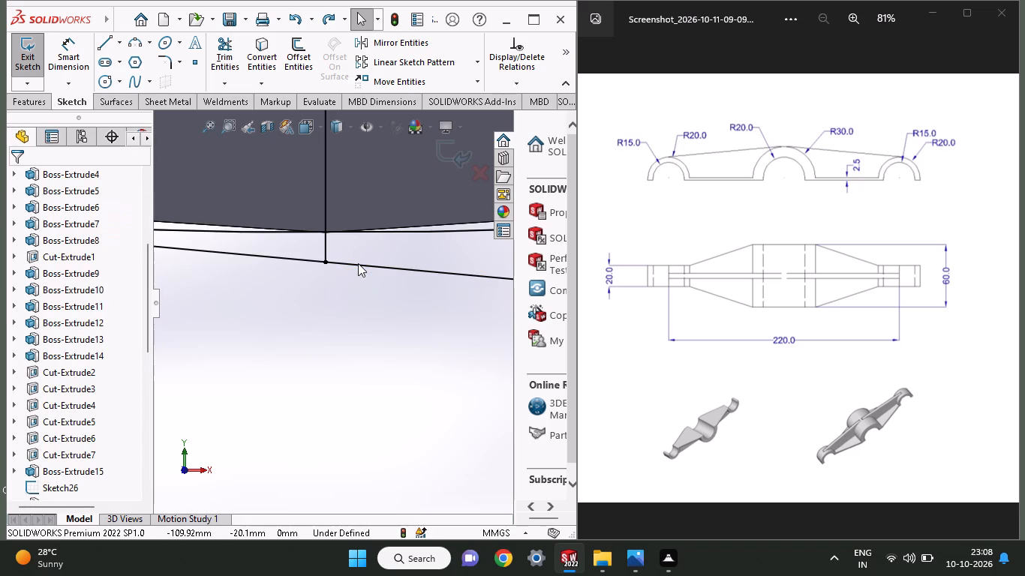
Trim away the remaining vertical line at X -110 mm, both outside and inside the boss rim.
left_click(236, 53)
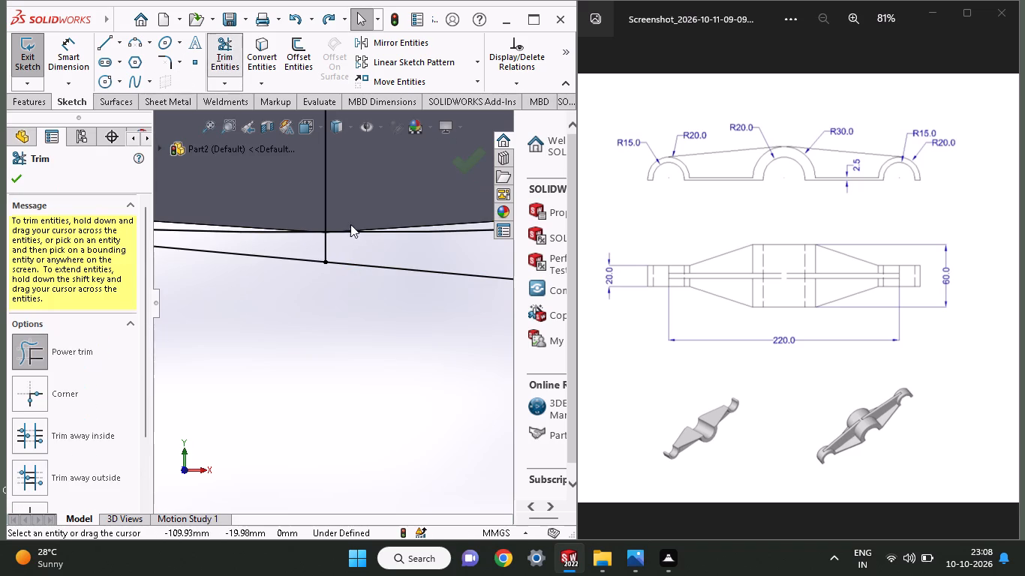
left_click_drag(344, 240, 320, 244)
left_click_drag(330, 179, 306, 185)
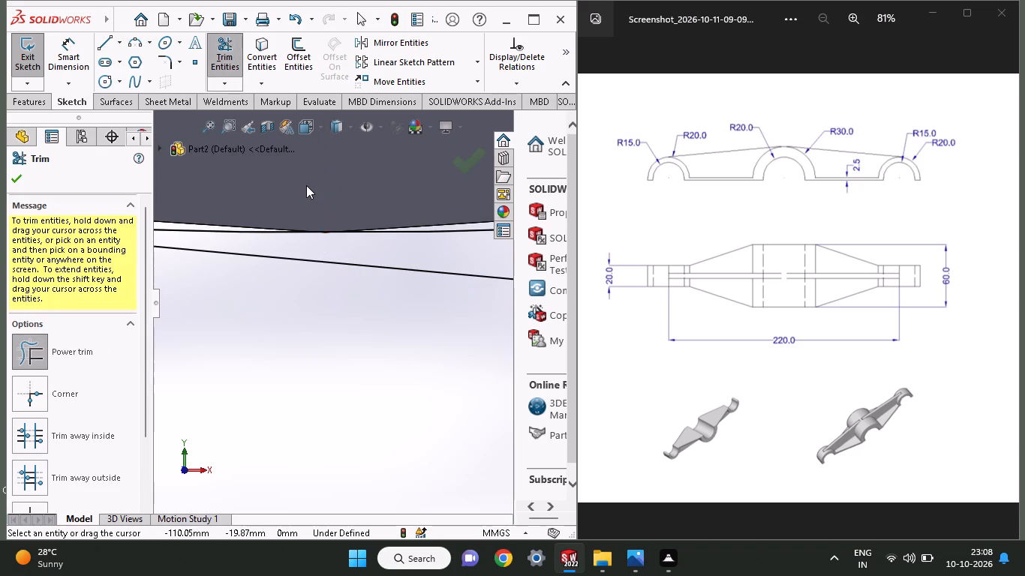
Examine where the upper and lower sloping lines meet the X -110 mm boss arc and the centre boss.
scroll(306, 185, "up", 11, "ctrl")
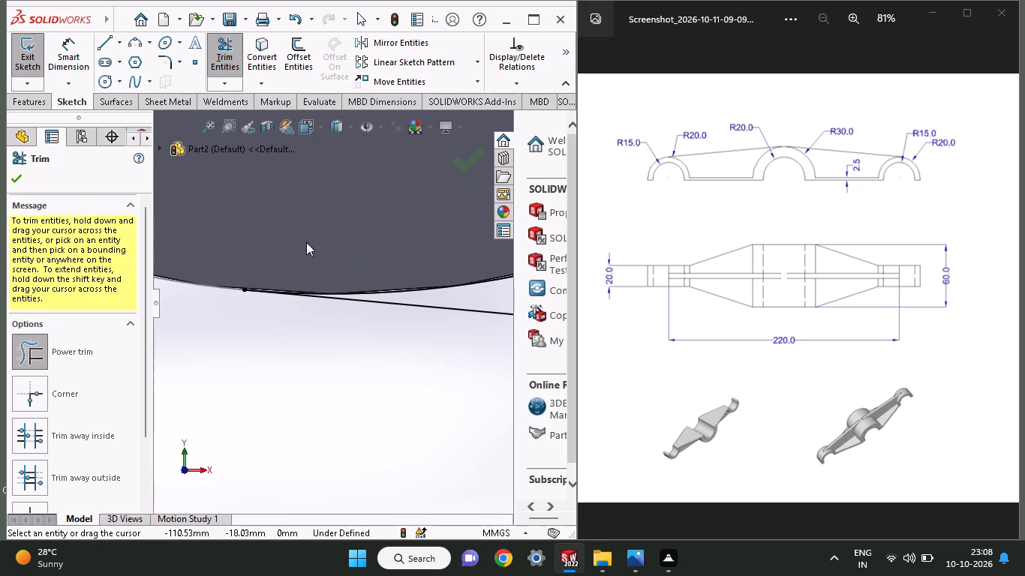
scroll(307, 275, "up", 2, "ctrl")
scroll(317, 294, "down", 9, "ctrl")
scroll(295, 301, "up", 3, "ctrl")
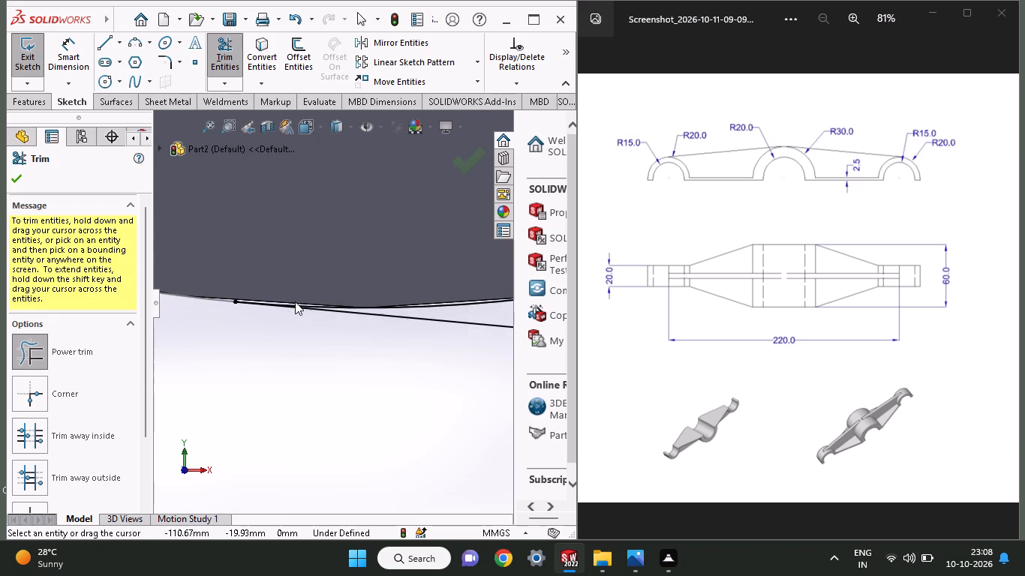
scroll(295, 301, "up", 15, "ctrl")
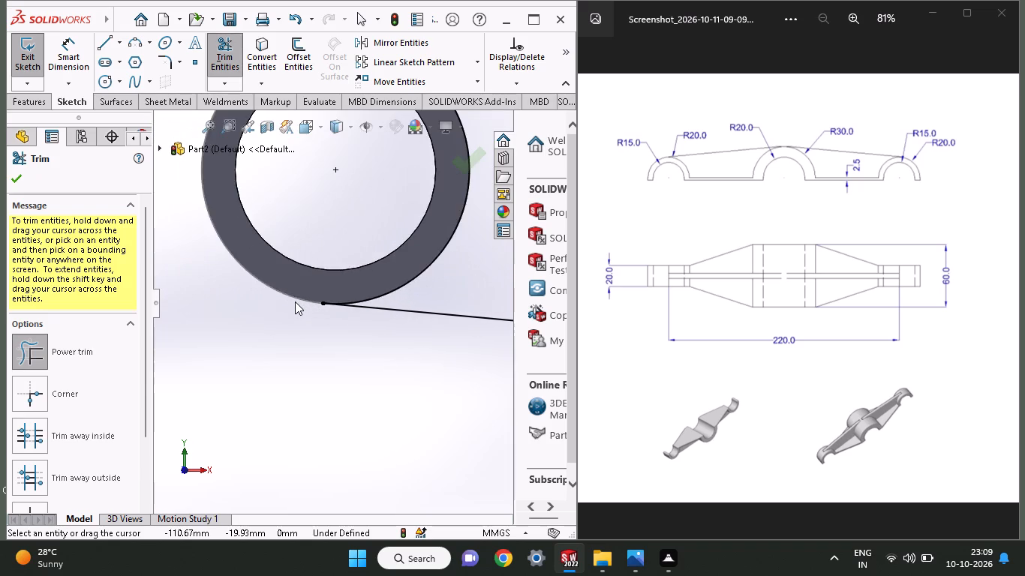
scroll(295, 301, "up", 6, "ctrl")
scroll(312, 295, "down", 5, "ctrl")
scroll(343, 196, "down", 2, "ctrl")
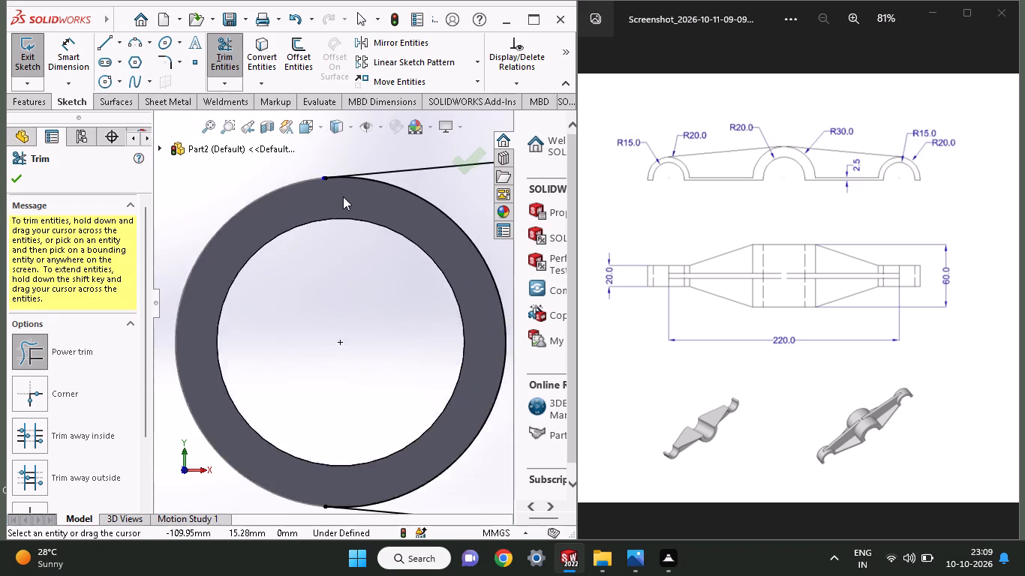
scroll(343, 196, "down", 12, "ctrl")
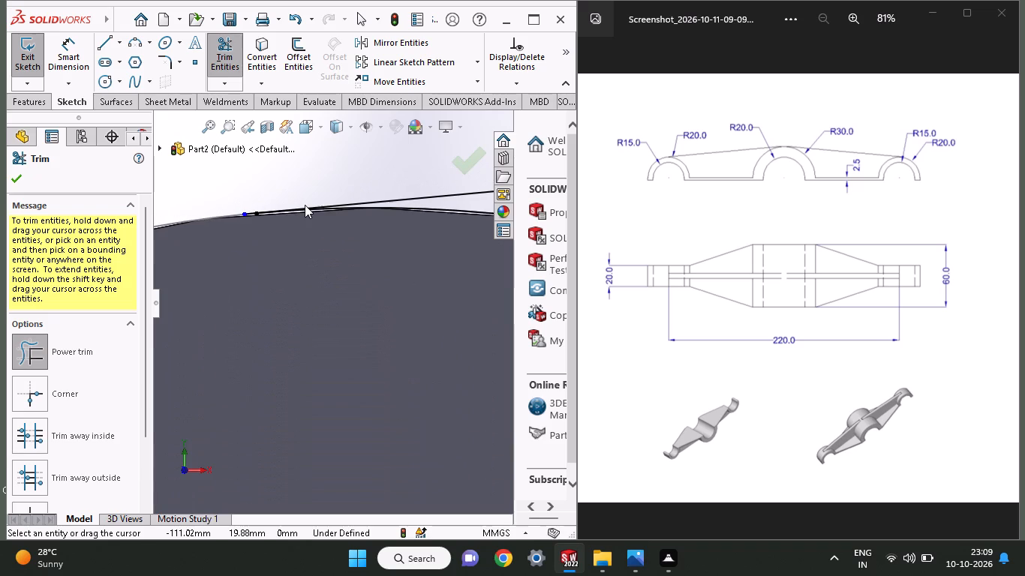
scroll(305, 205, "up", 13, "ctrl")
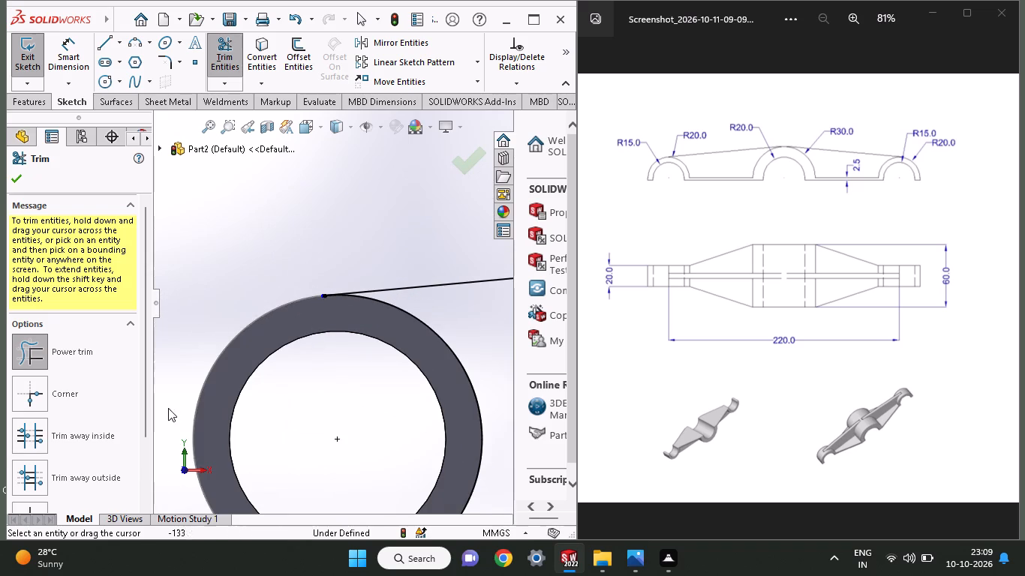
scroll(188, 463, "up", 4, "ctrl")
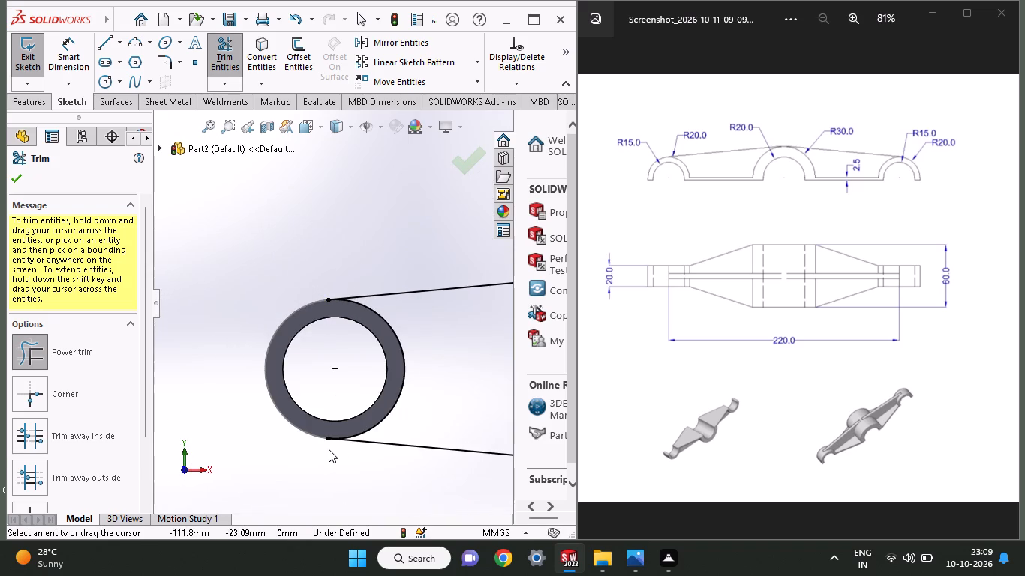
scroll(329, 449, "down", 8, "ctrl")
scroll(308, 326, "down", 3, "ctrl")
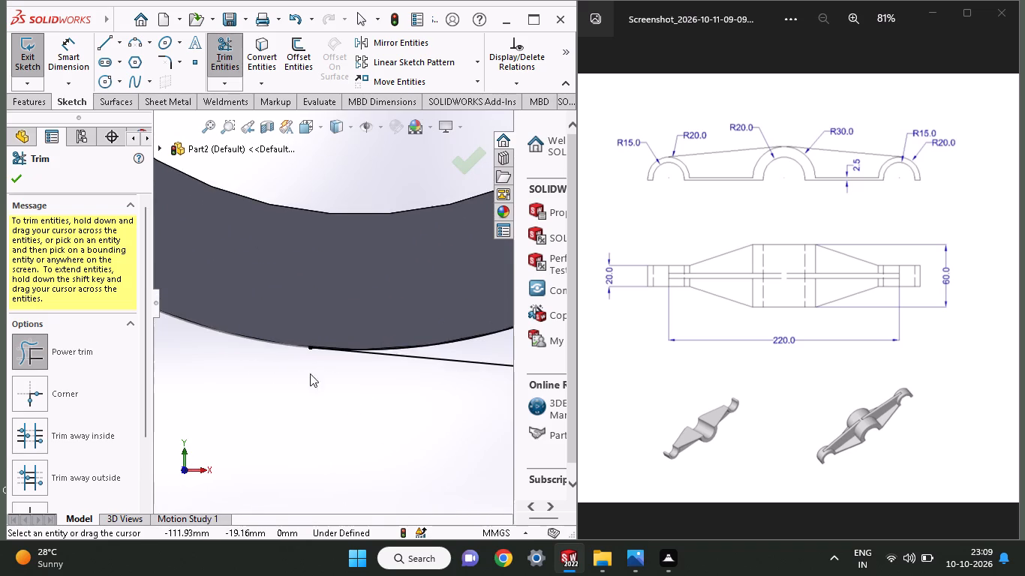
scroll(319, 390, "down", 6, "ctrl")
scroll(308, 285, "down", 4, "ctrl")
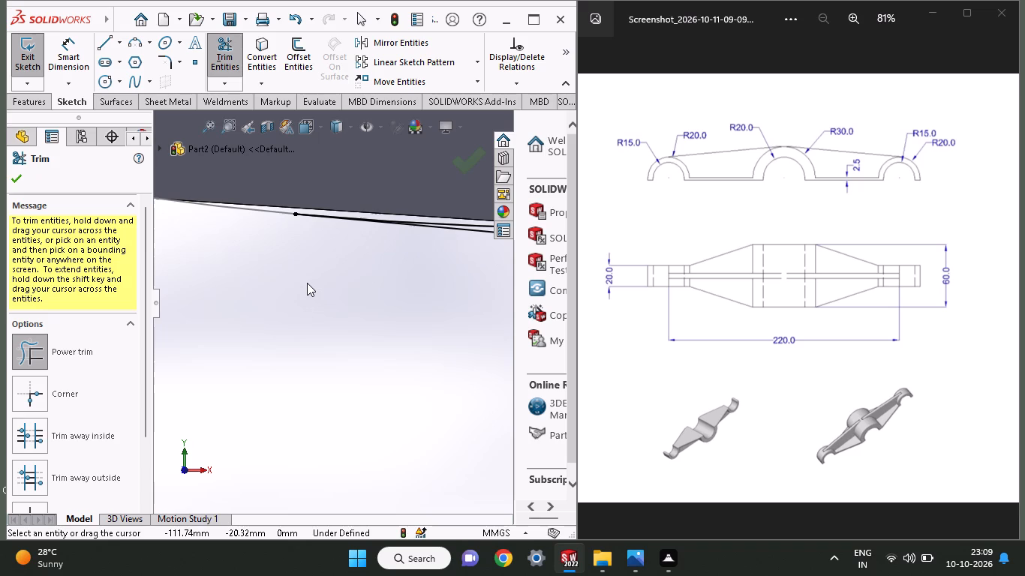
scroll(259, 288, "up", 9, "ctrl")
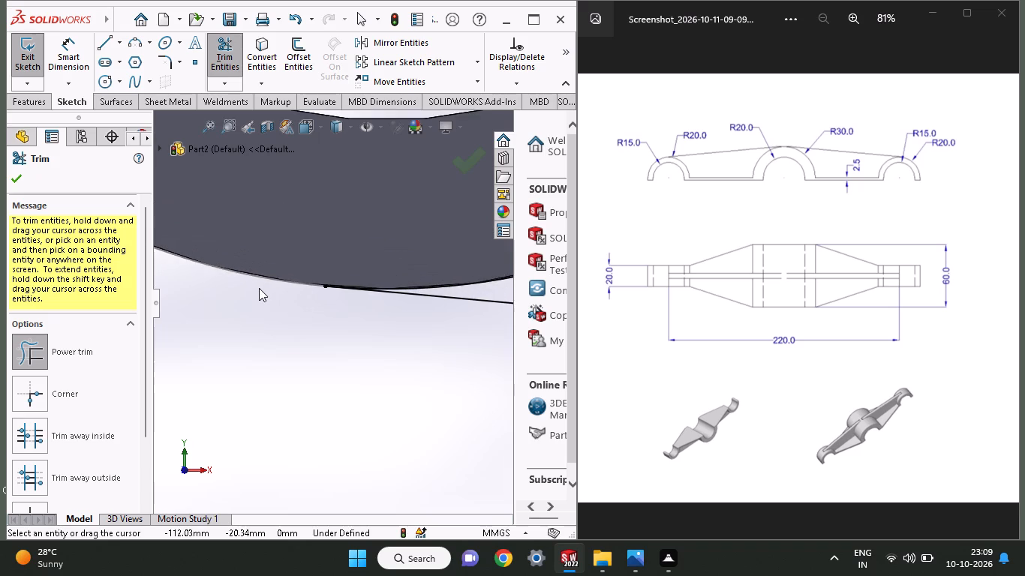
scroll(259, 288, "up", 15, "ctrl")
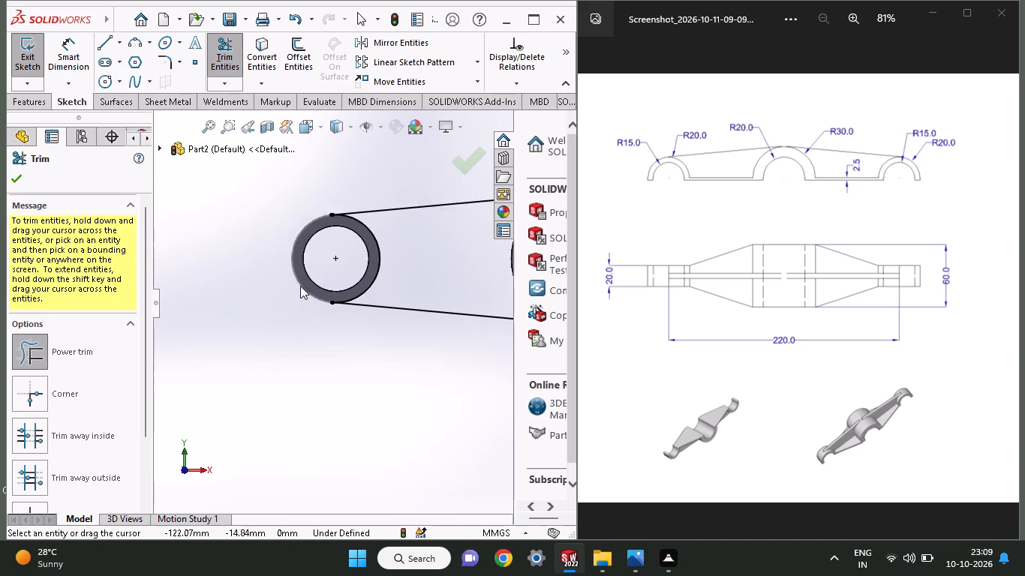
scroll(300, 286, "up", 2, "ctrl")
scroll(446, 336, "up", 3, "ctrl")
scroll(425, 301, "down", 7, "ctrl")
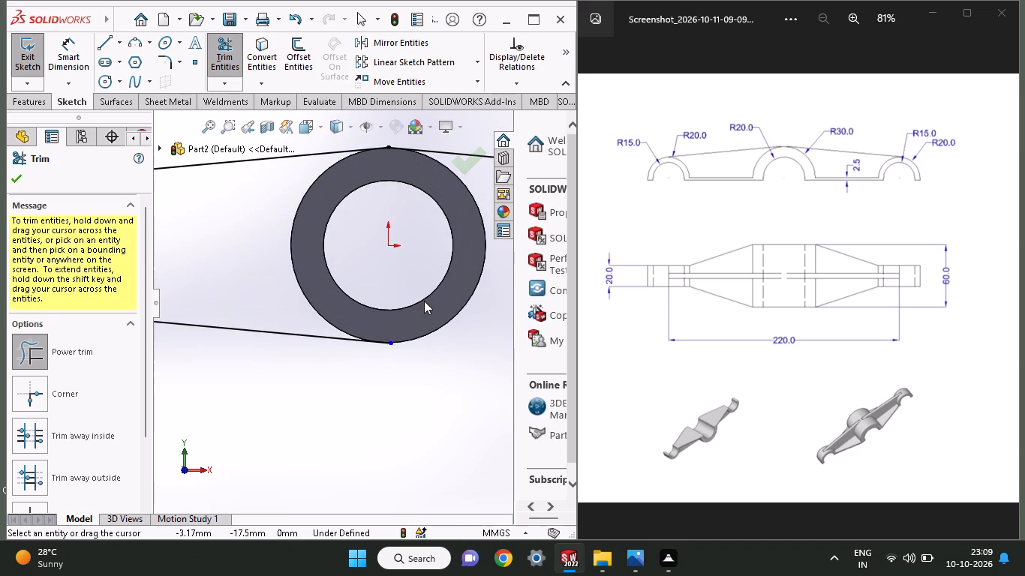
scroll(424, 301, "up", 3, "ctrl")
scroll(424, 301, "down", 3, "ctrl")
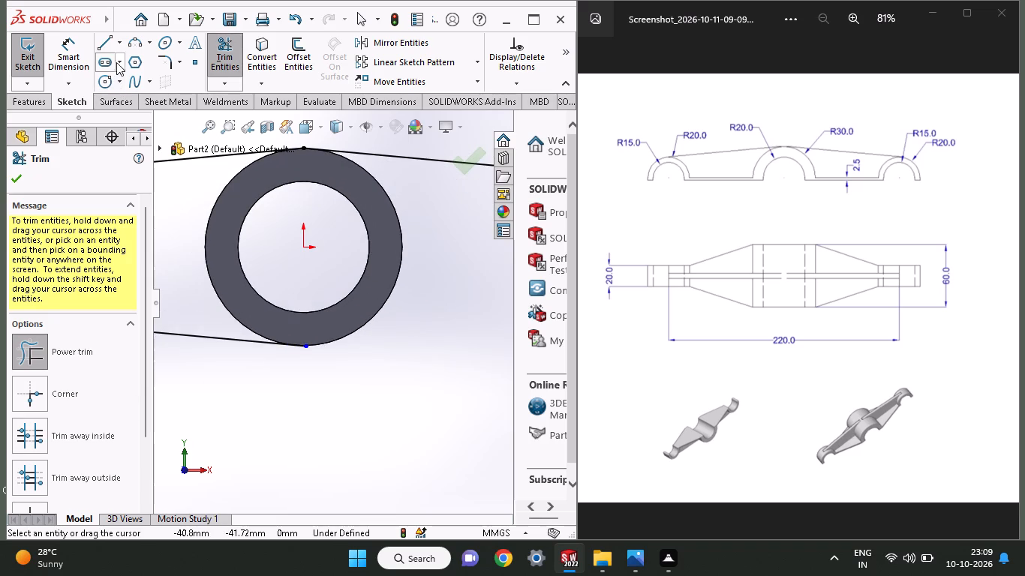
Sketch a sloping line about 143 mm long below the bosses, running from under the centre boss past the X 110 mm boss.
left_click(110, 42)
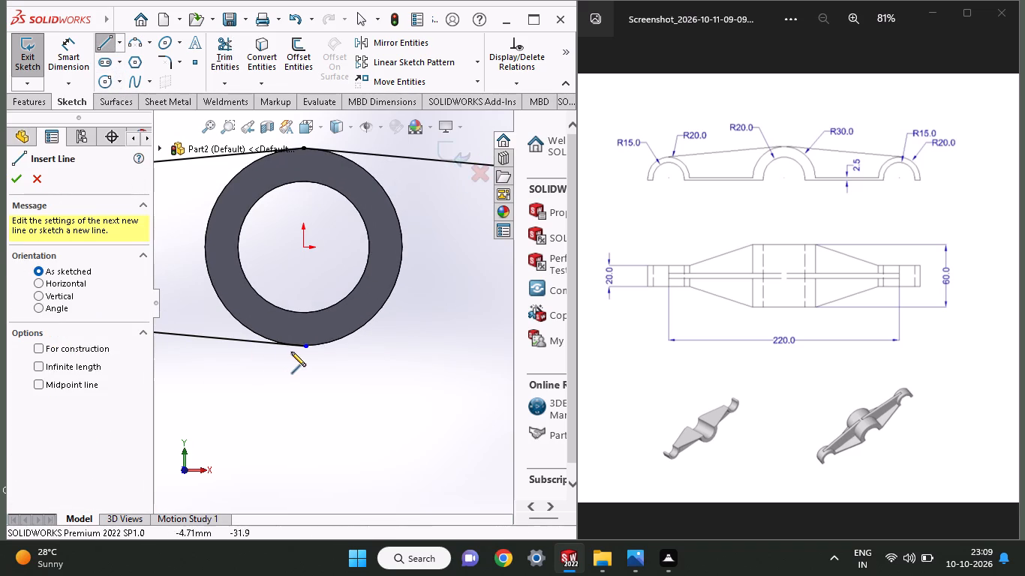
left_click(283, 365)
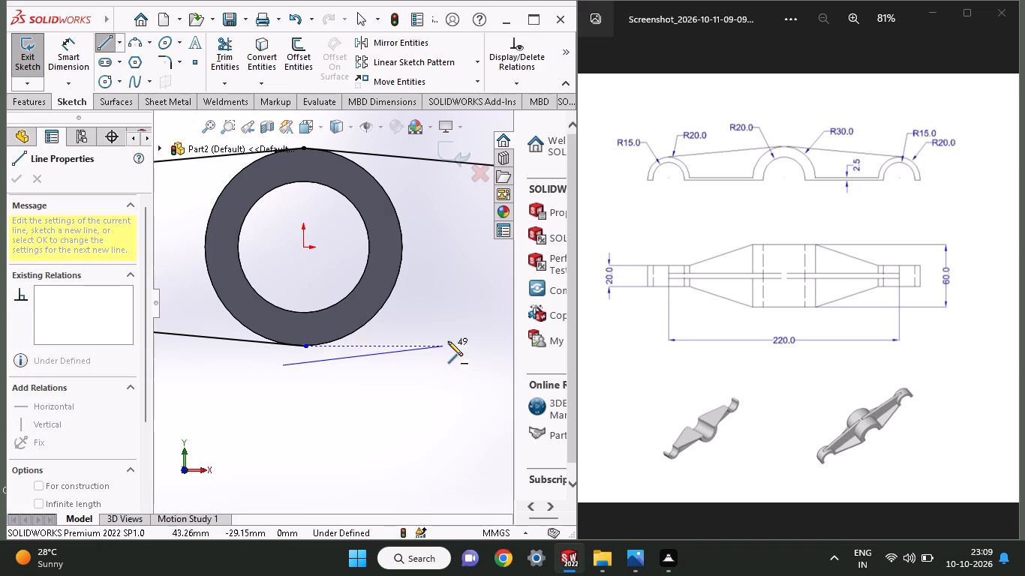
scroll(449, 339, "up", 5, "ctrl")
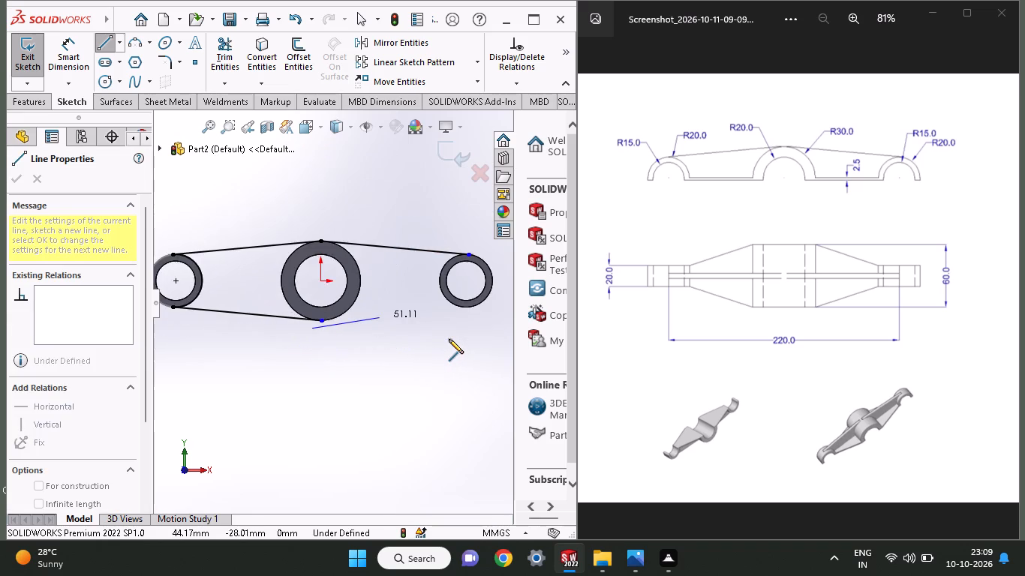
scroll(449, 339, "down", 7, "ctrl")
scroll(449, 339, "up", 6, "ctrl")
scroll(314, 319, "up", 2, "ctrl")
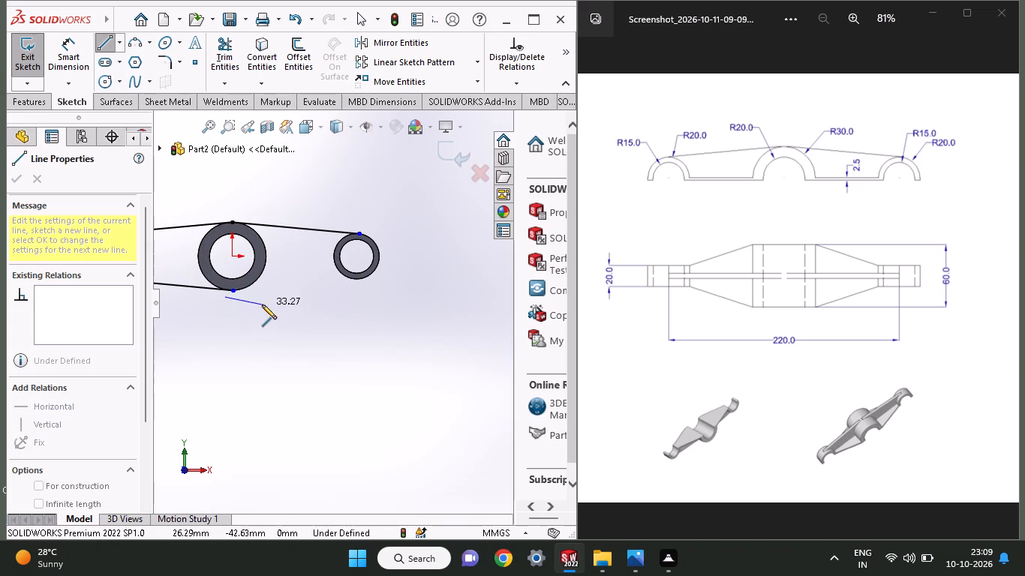
left_click(386, 285)
right_click(396, 265)
left_click(411, 283)
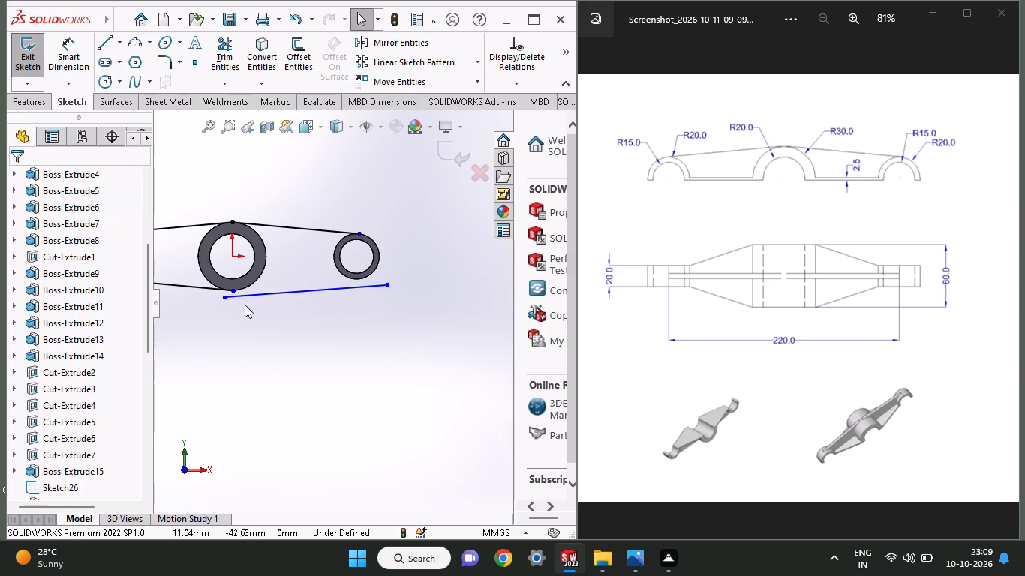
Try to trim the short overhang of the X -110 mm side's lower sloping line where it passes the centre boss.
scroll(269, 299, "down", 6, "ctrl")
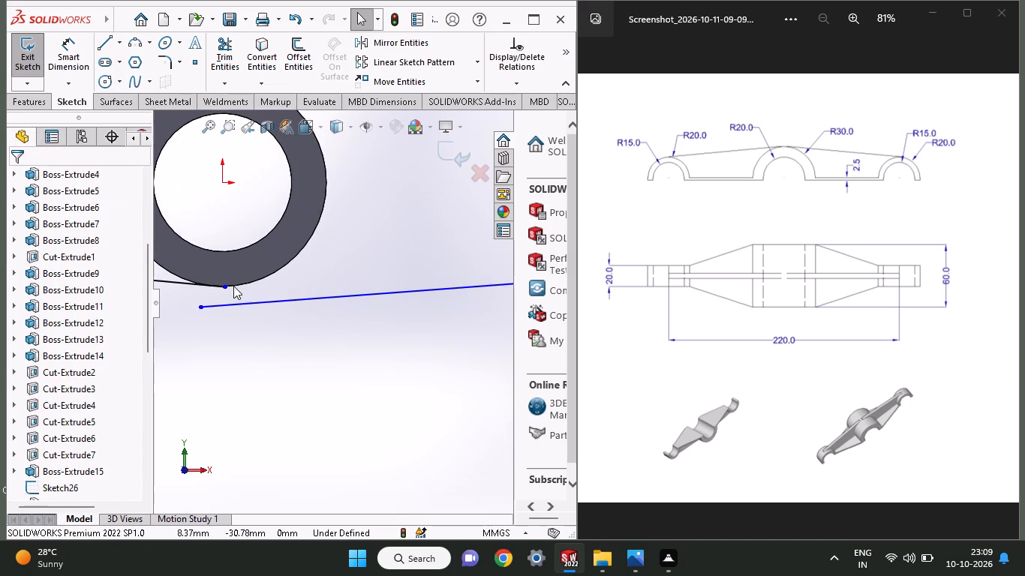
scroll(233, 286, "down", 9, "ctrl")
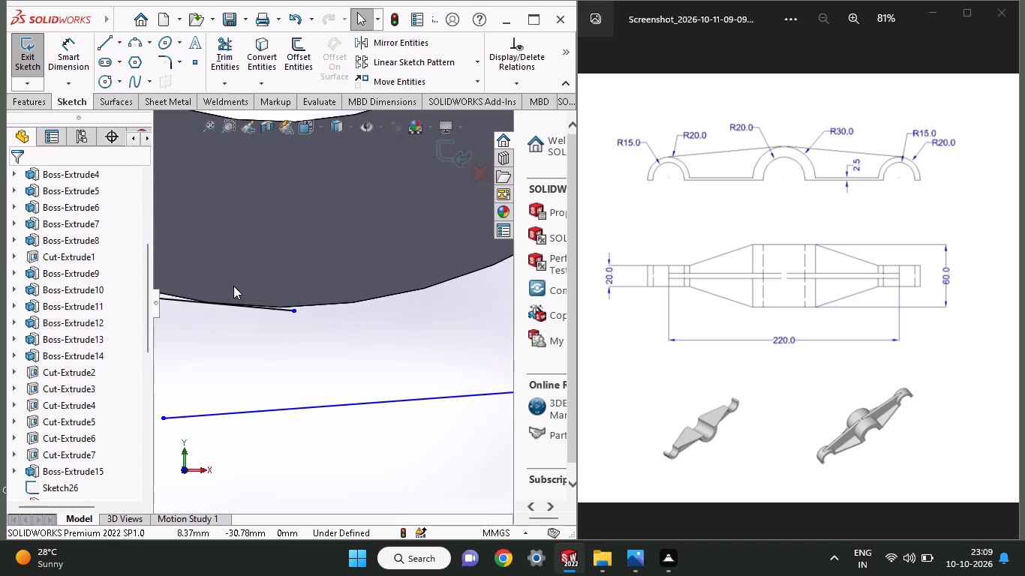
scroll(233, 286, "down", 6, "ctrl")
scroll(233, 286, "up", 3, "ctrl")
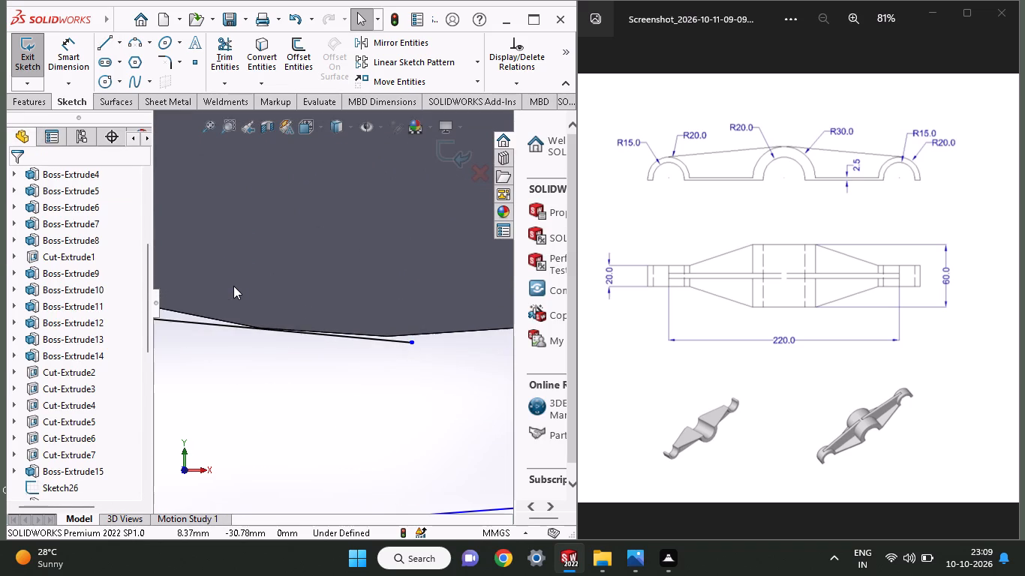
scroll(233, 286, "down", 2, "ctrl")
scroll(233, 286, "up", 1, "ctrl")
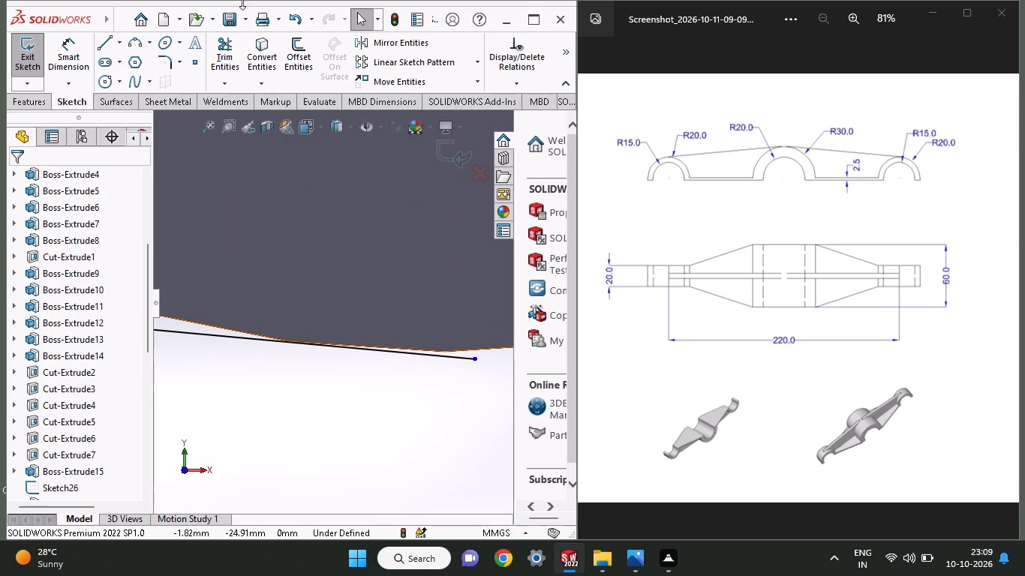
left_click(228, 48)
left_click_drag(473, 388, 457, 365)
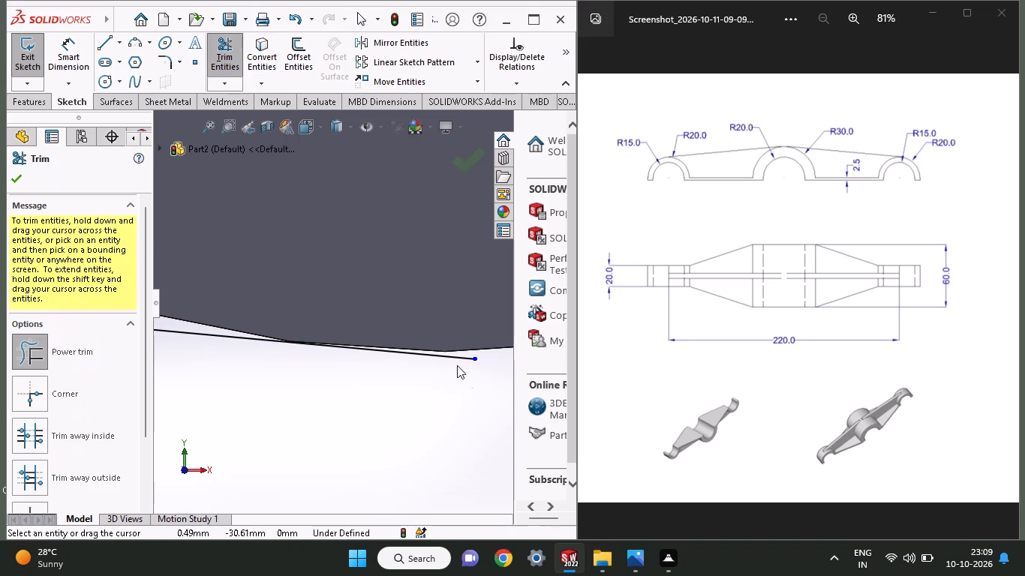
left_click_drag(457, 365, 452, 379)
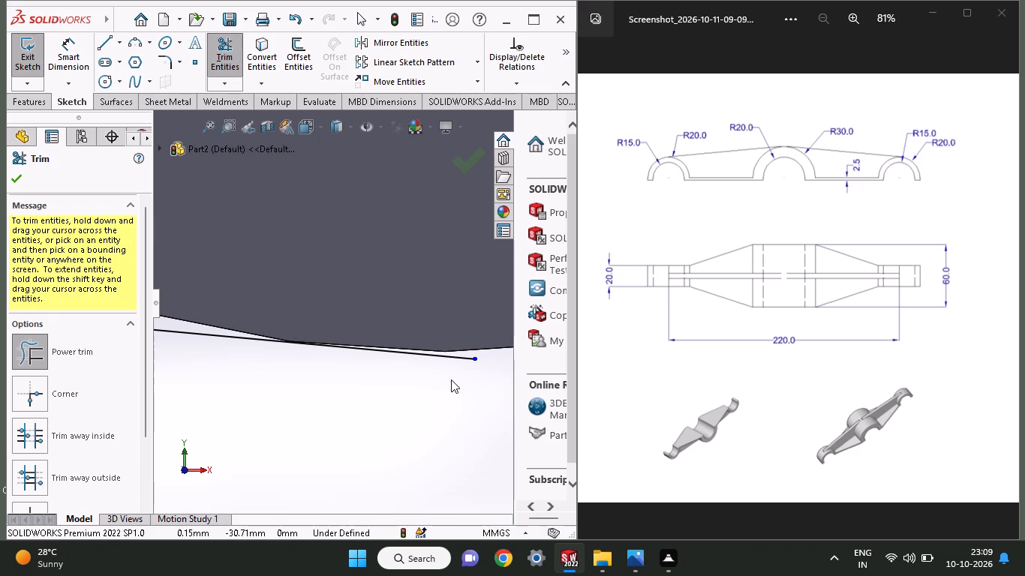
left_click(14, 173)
Add a tangent relation between the new lower sloping line and the centre boss's outer edge.
scroll(400, 356, "up", 5, "ctrl")
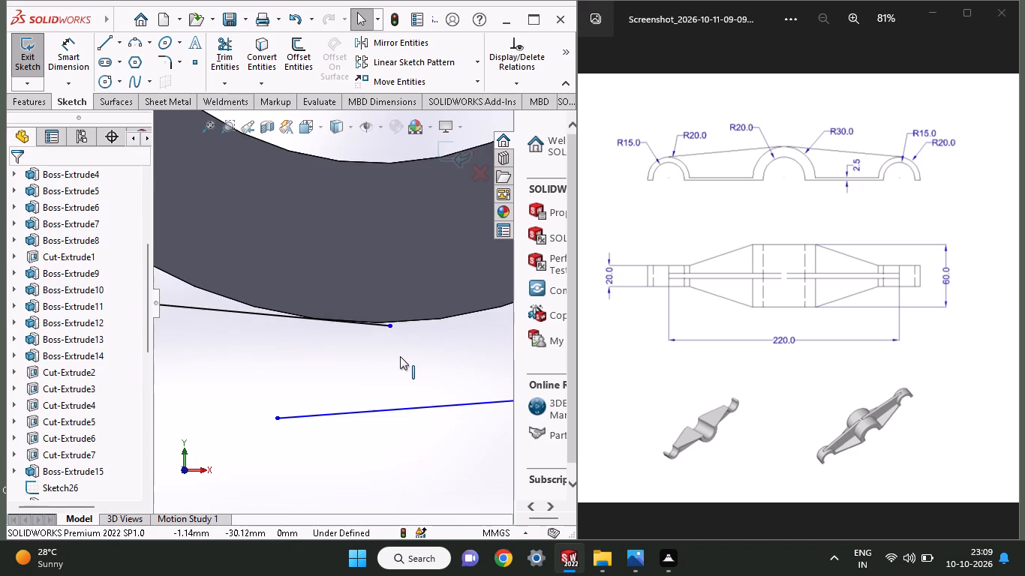
scroll(400, 356, "up", 2, "ctrl")
scroll(398, 371, "down", 4, "ctrl")
left_click(348, 364)
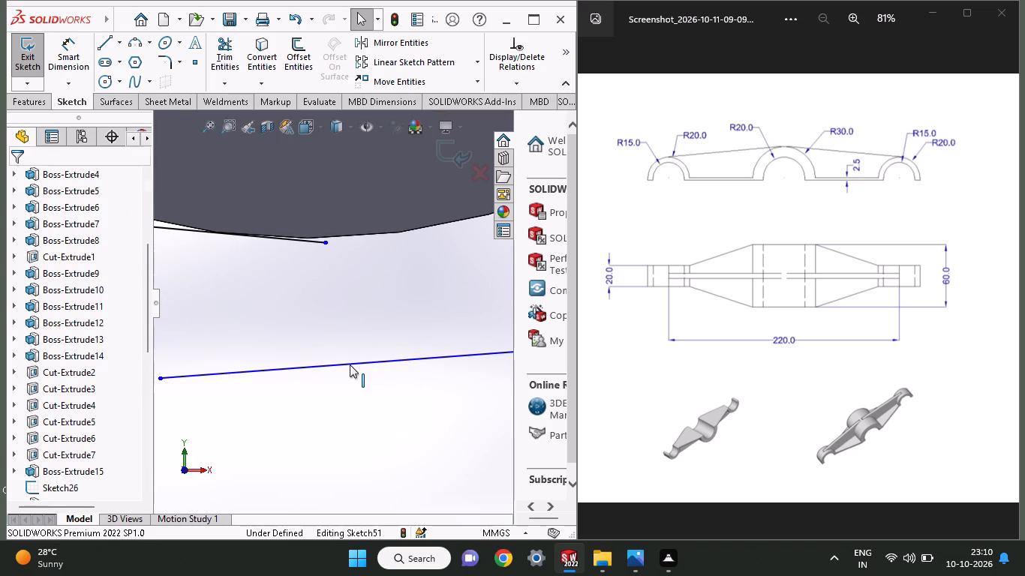
left_click(393, 231, "shift")
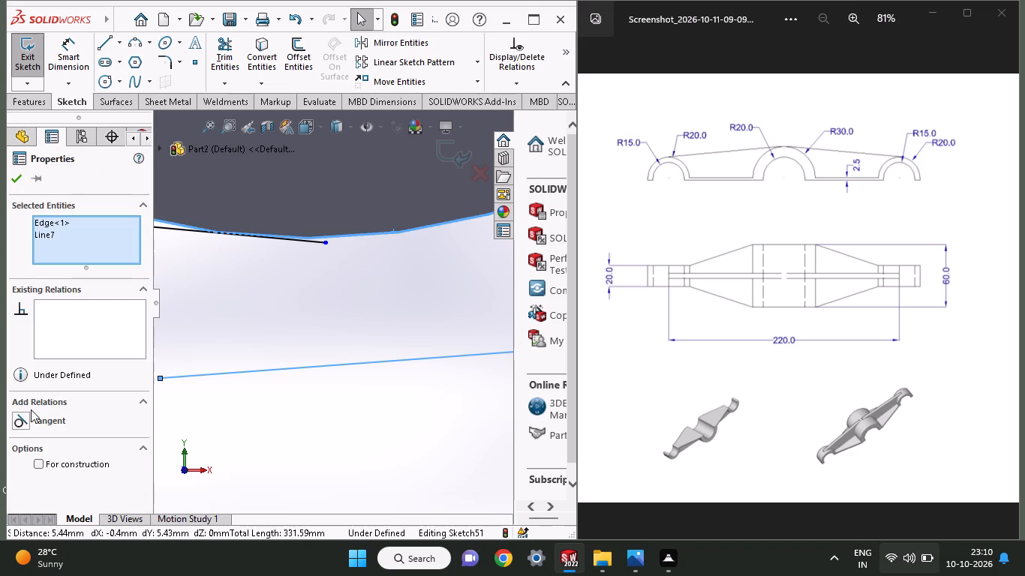
left_click(42, 420)
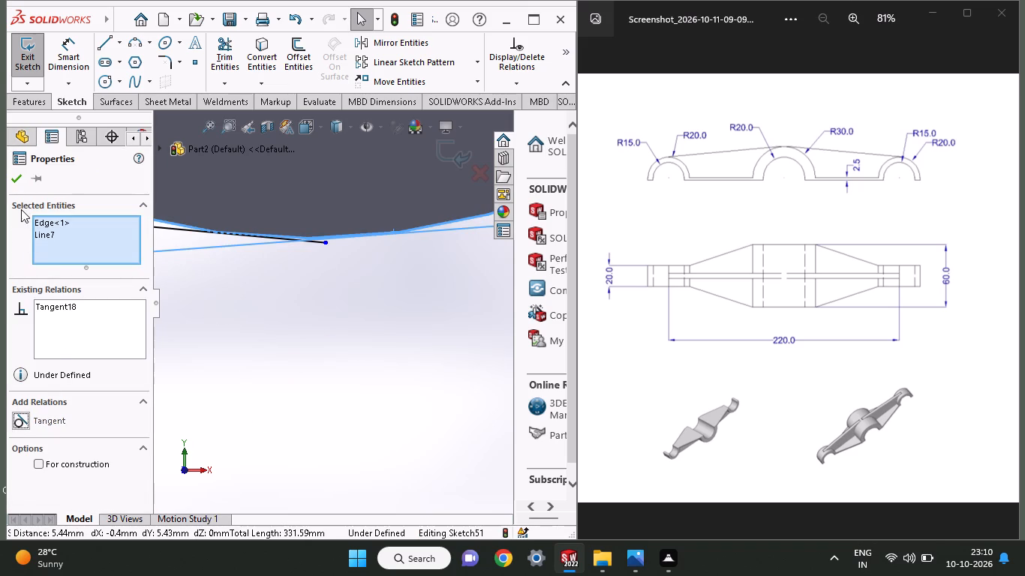
left_click(16, 178)
Add a tangent relation between the same lower sloping line and the outer edge of the X 110 mm boss.
scroll(369, 377, "up", 6, "ctrl")
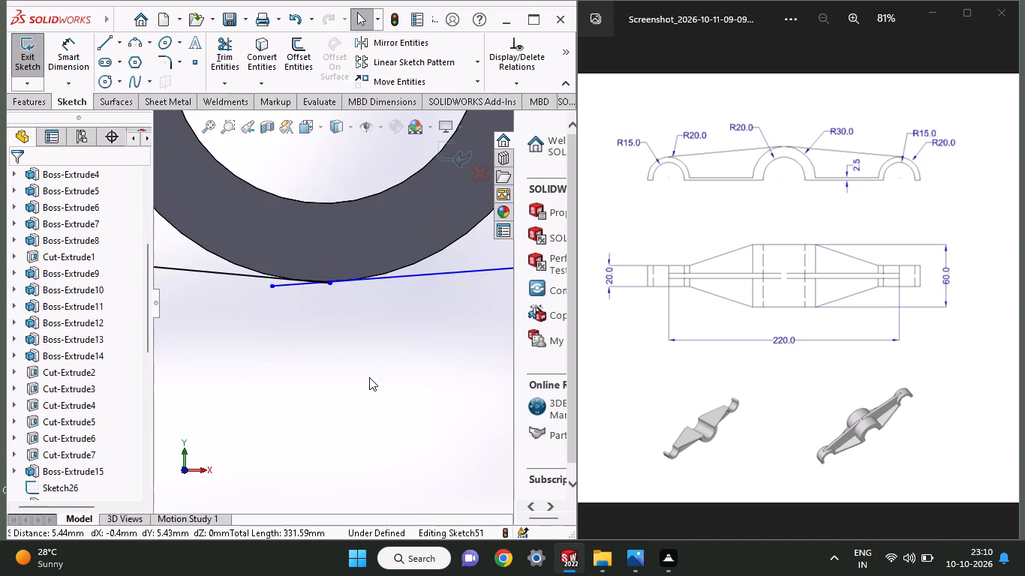
scroll(369, 377, "up", 9, "ctrl")
scroll(419, 286, "down", 1, "ctrl")
scroll(419, 286, "up", 3, "ctrl")
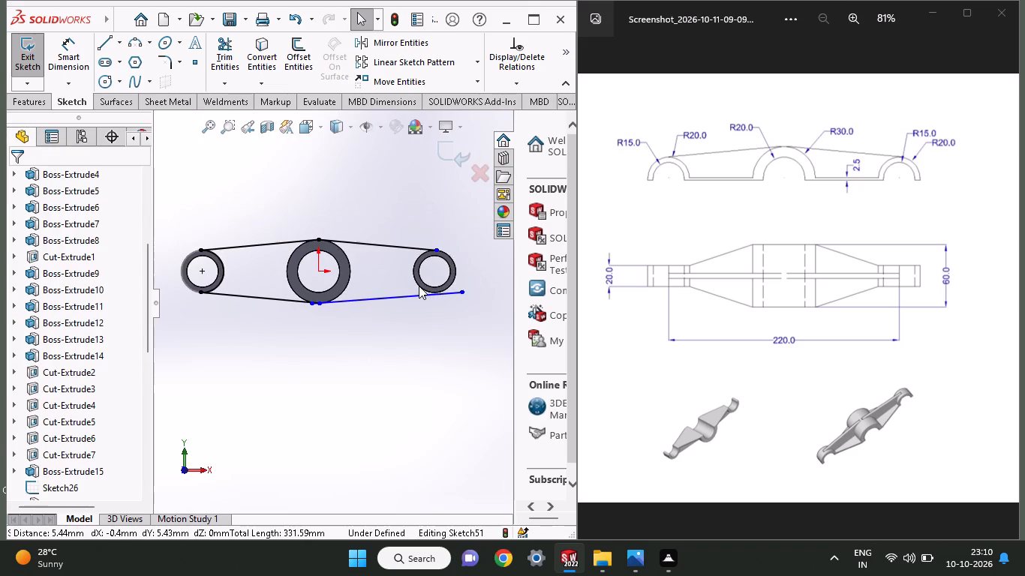
scroll(419, 286, "down", 4, "ctrl")
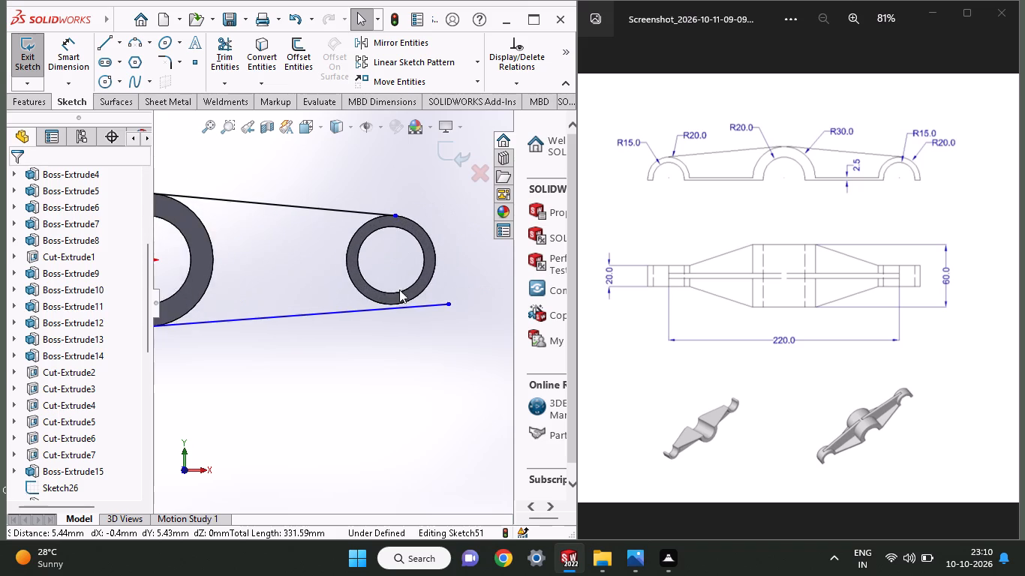
scroll(399, 289, "down", 5, "ctrl")
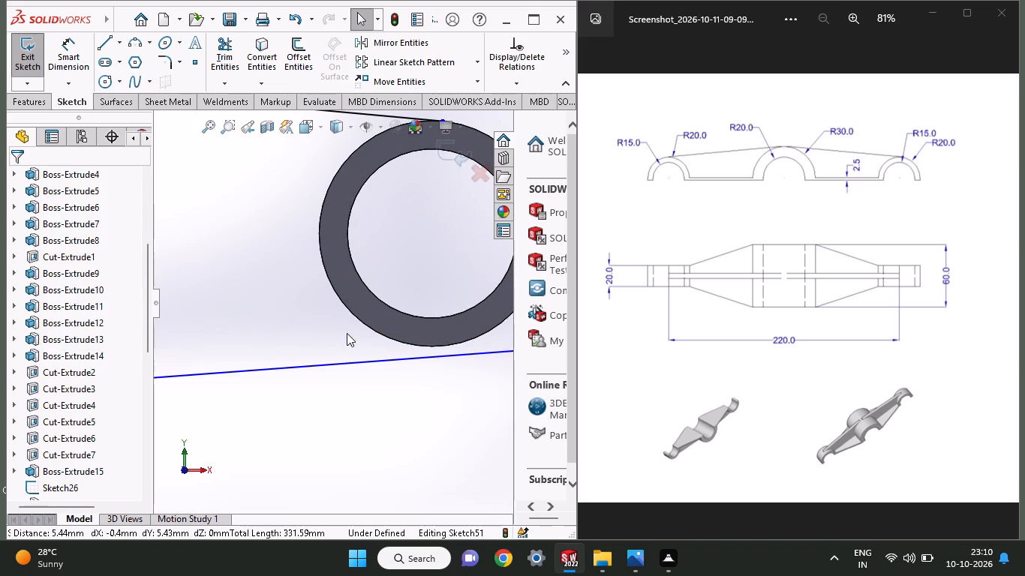
left_click(350, 360)
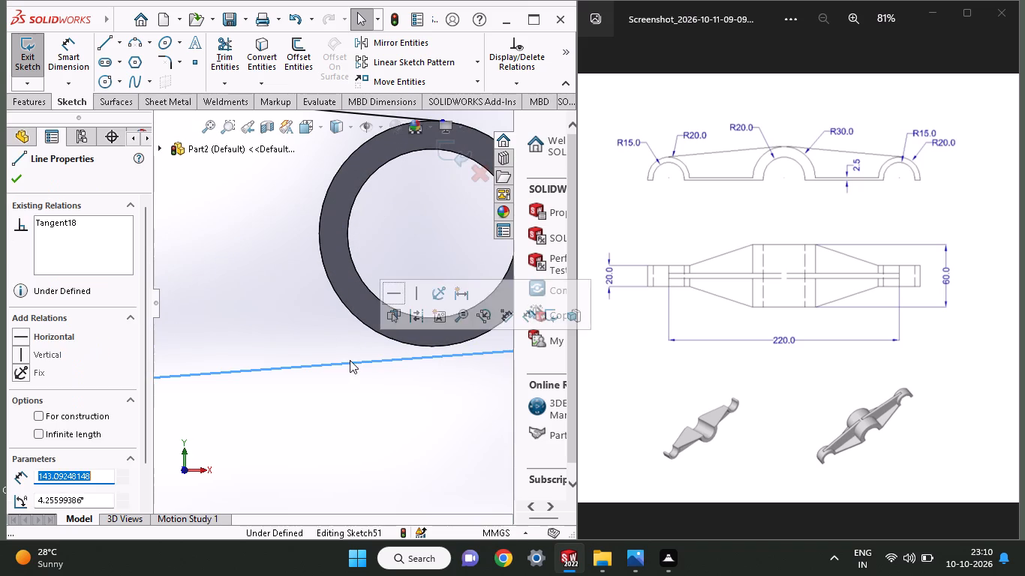
left_click(365, 325, "shift")
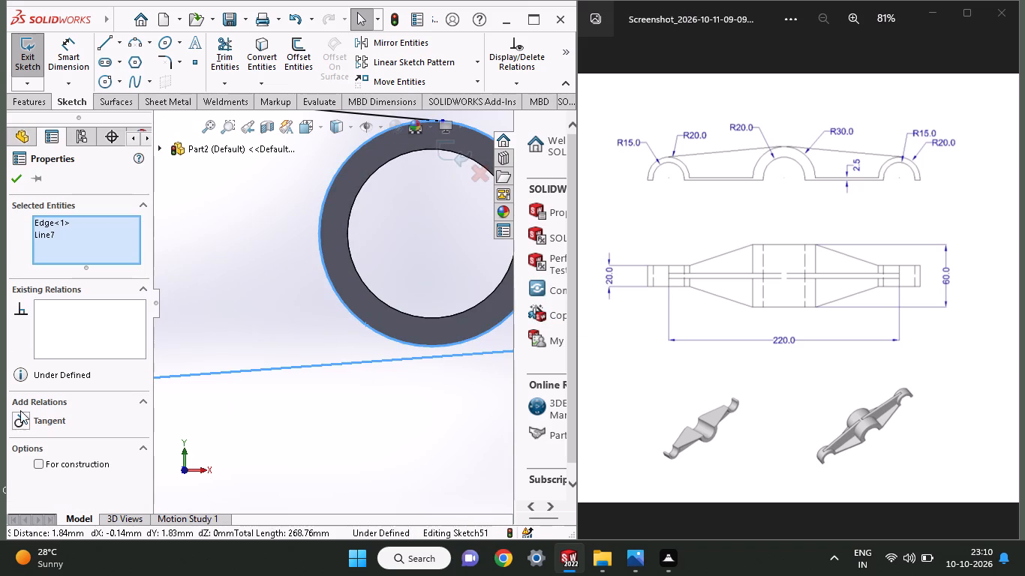
left_click(24, 418)
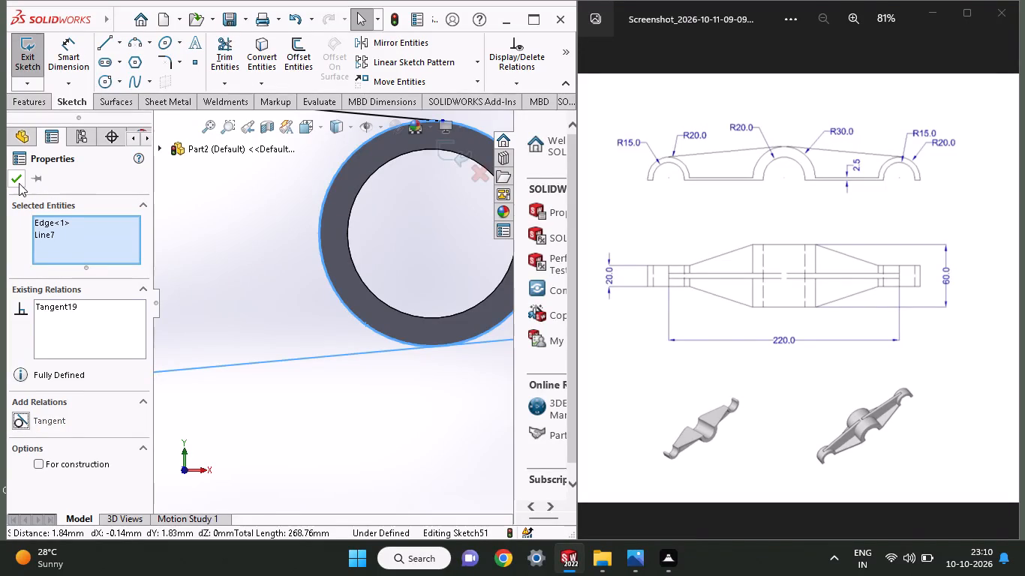
left_click(18, 182)
Sketch a short cutting line across the bottom rim of the X 110 mm boss, crossing the lower sloping line near its tangent point.
left_click(95, 44)
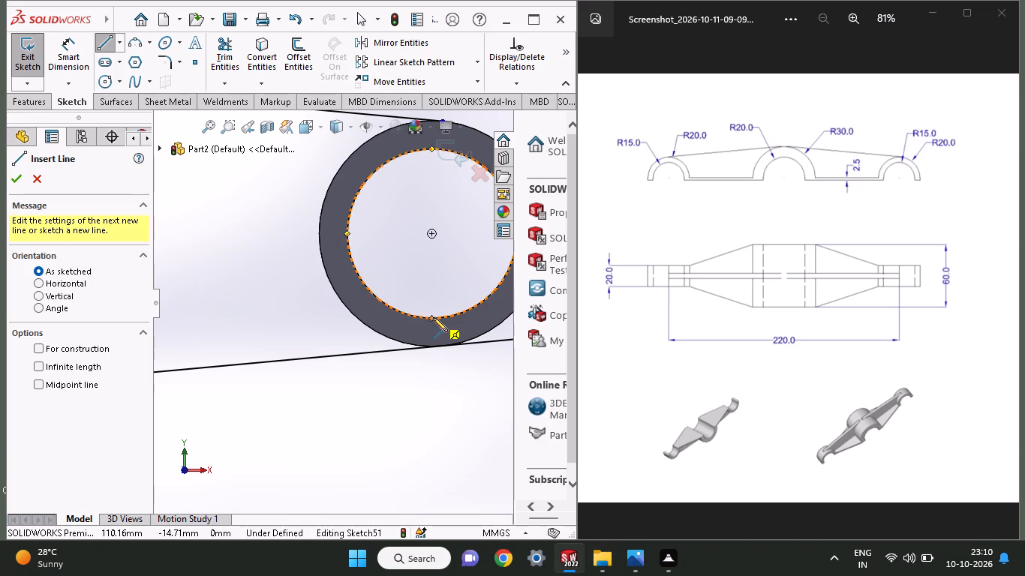
left_click(440, 299)
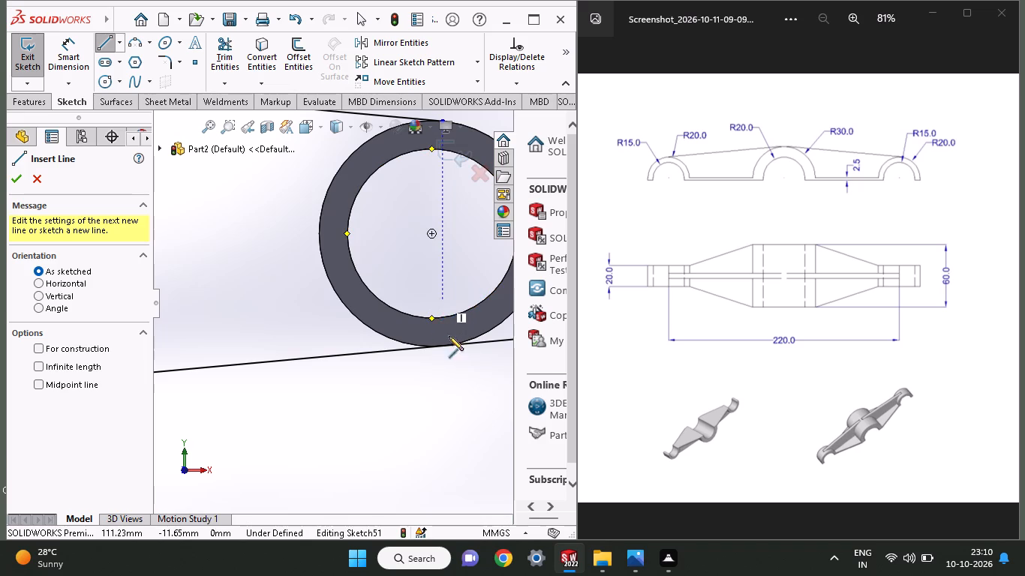
left_click(453, 373)
right_click(460, 281)
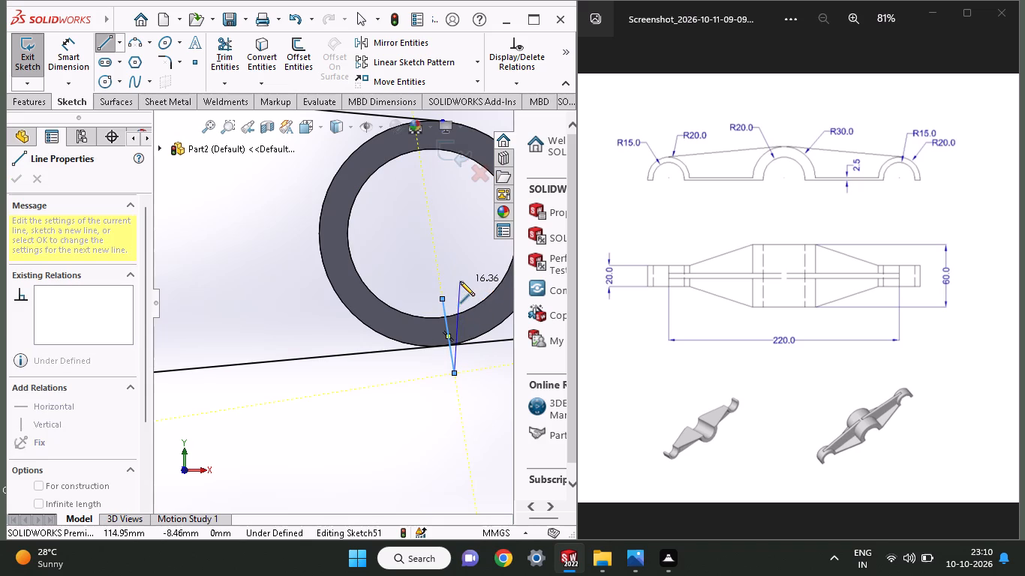
left_click(464, 282)
right_click(464, 280)
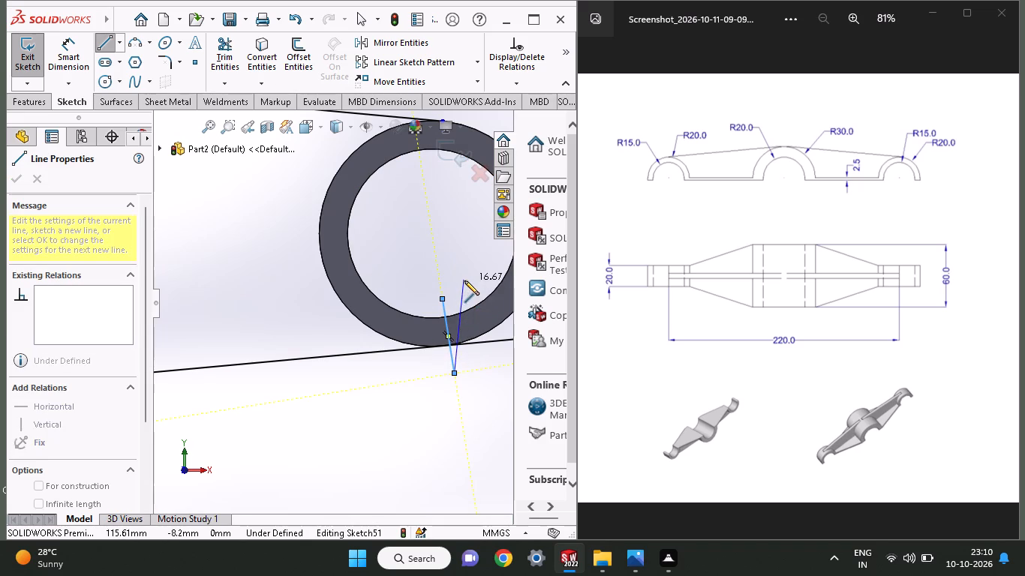
left_click(470, 286)
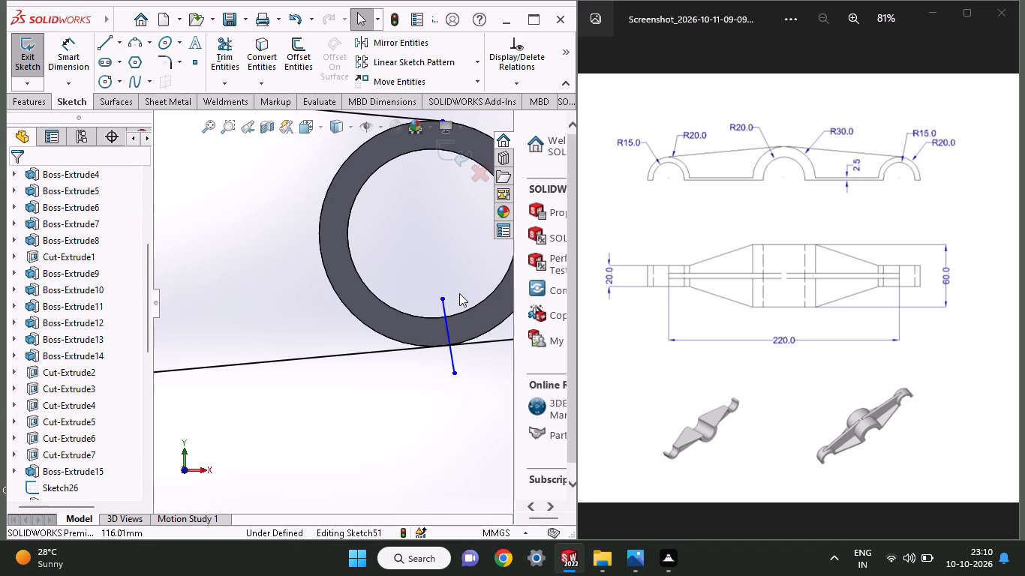
Trim the lower sloping line beyond the short cutting line, and trim the cutting line's ends outside the rim and inside the bore.
left_click(224, 49)
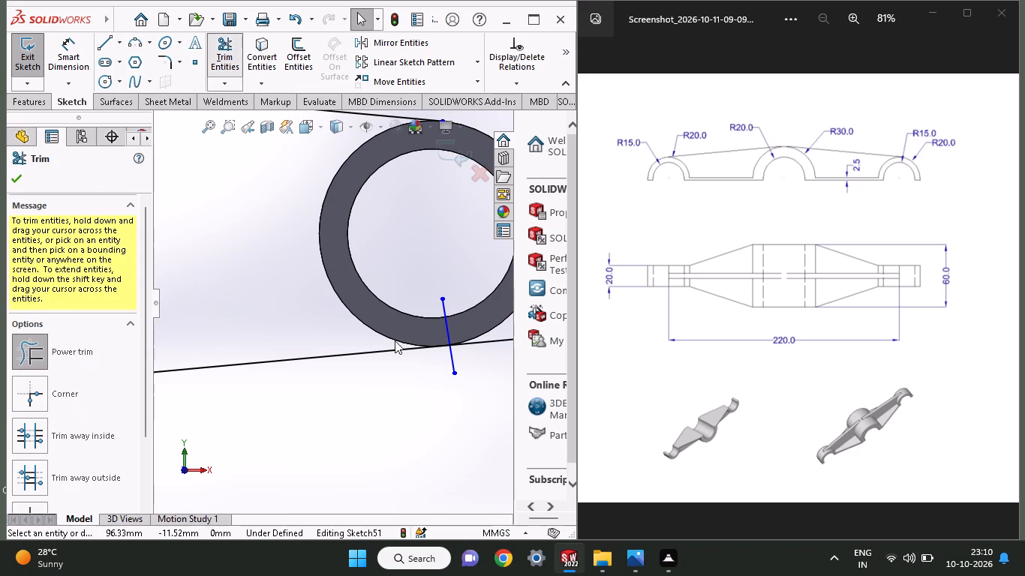
left_click_drag(497, 370, 499, 327)
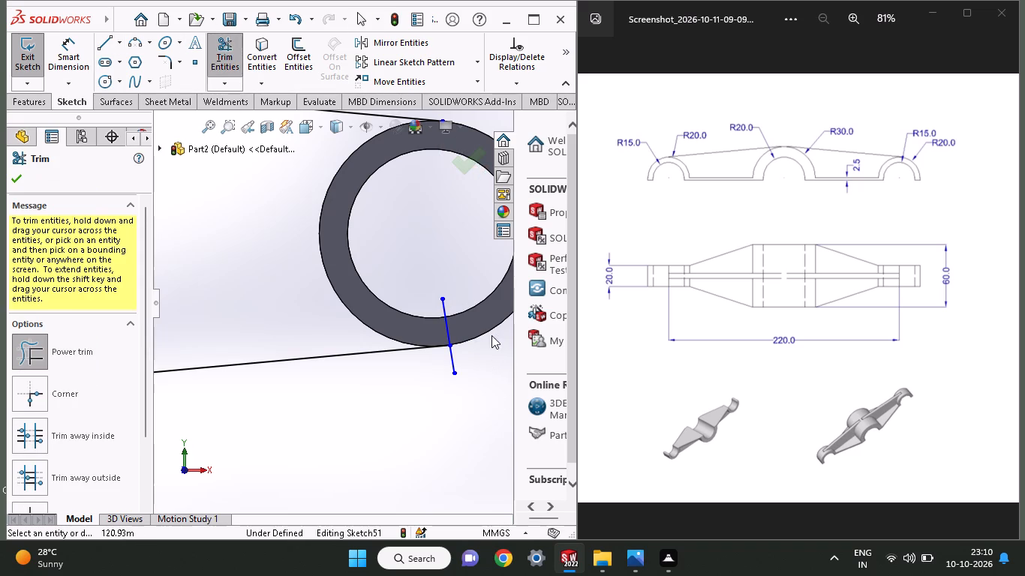
left_click_drag(482, 361, 428, 377)
left_click_drag(449, 286, 430, 314)
left_click_drag(453, 302, 437, 317)
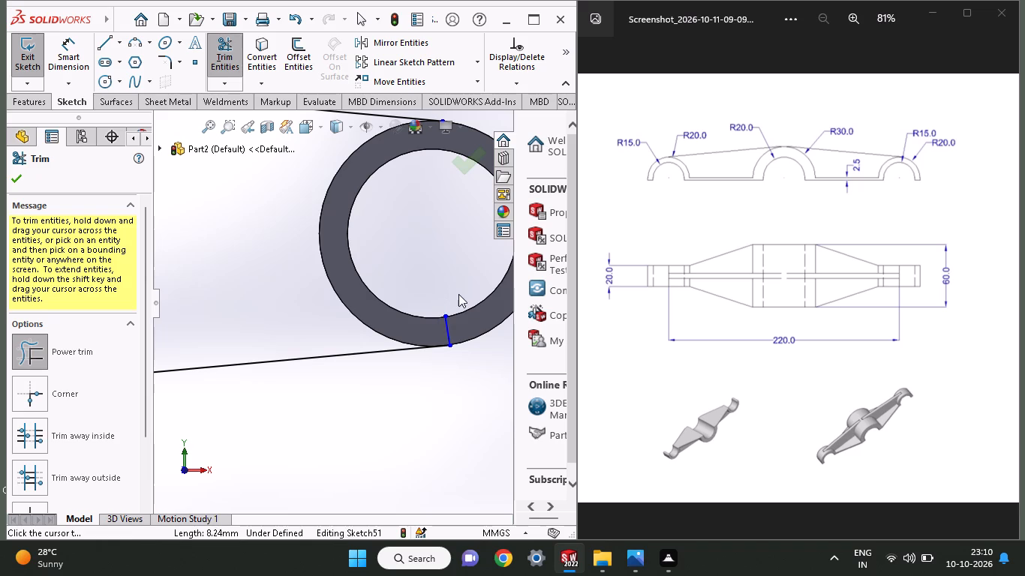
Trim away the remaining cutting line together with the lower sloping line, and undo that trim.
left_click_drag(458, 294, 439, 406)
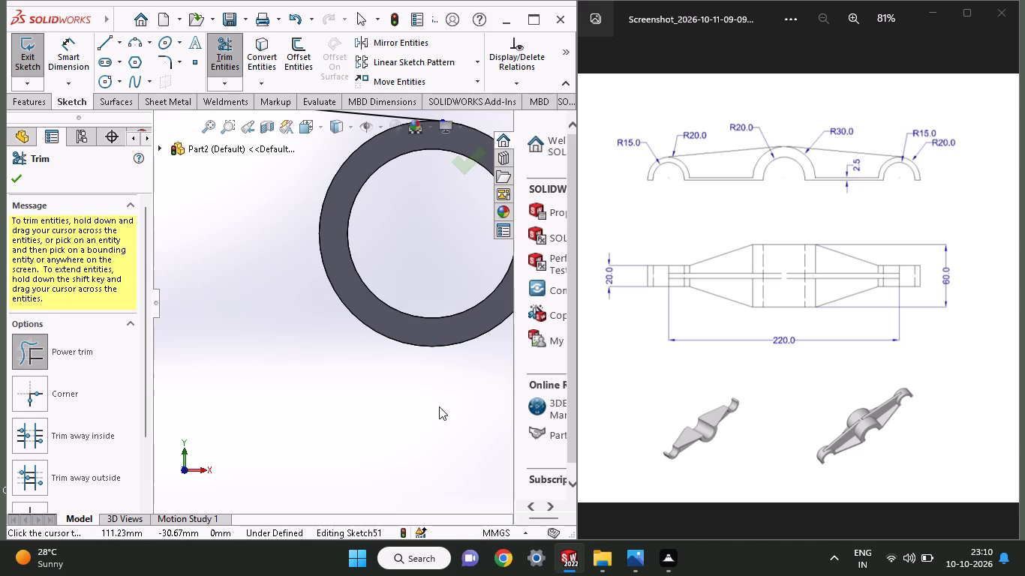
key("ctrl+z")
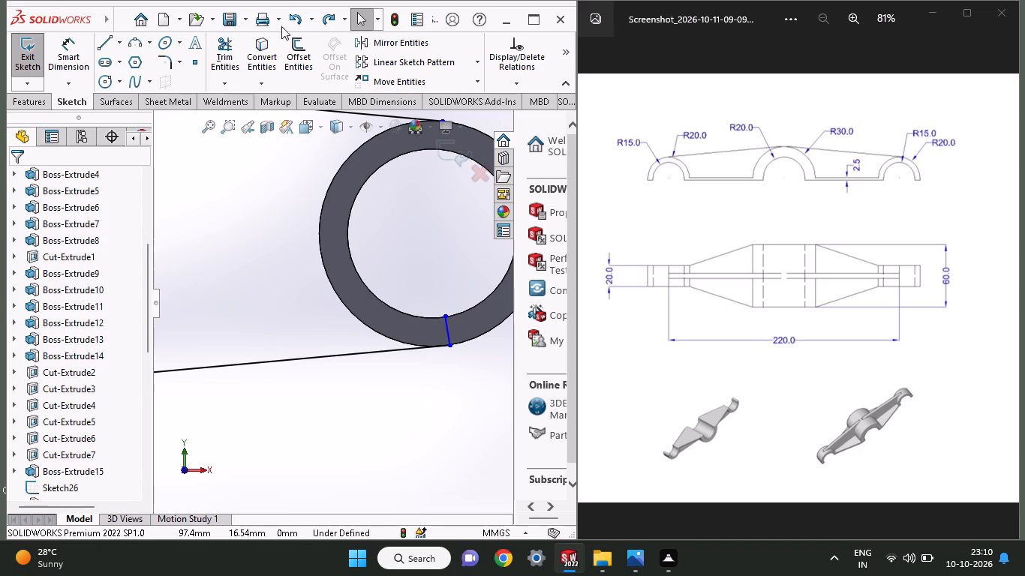
Trim away only the remaining short cutting line across the X 110 mm boss's rim, keeping the lower sloping line.
left_click(215, 62)
left_click_drag(460, 329, 445, 330)
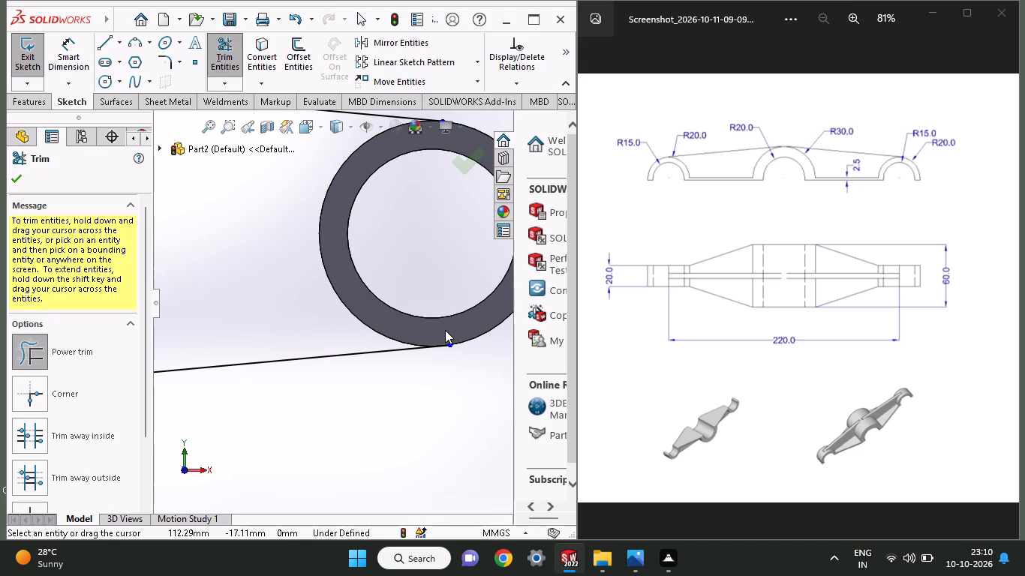
scroll(445, 330, "up", 5, "ctrl")
scroll(310, 368, "up", 2, "ctrl")
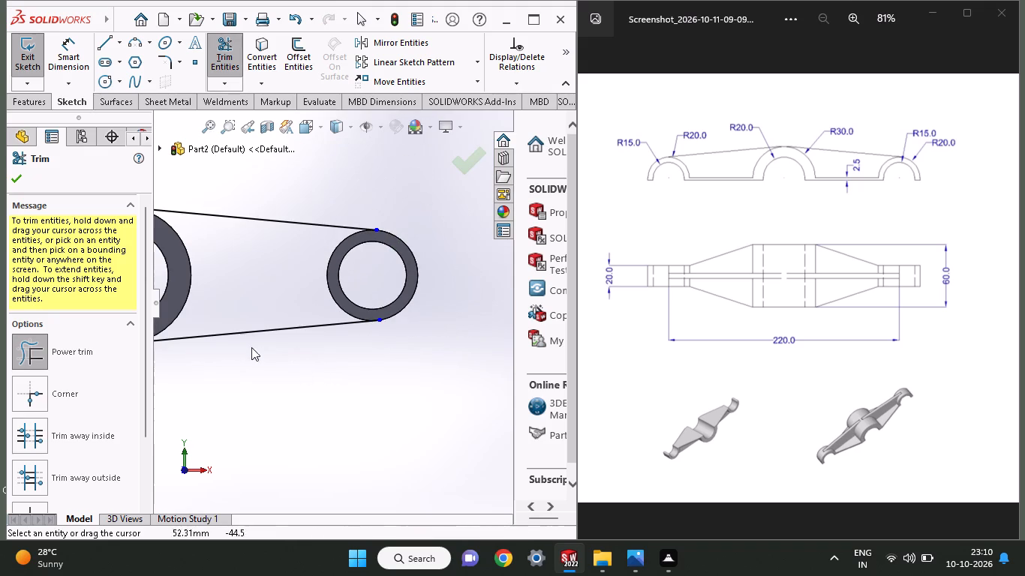
Trim away the lower sloping line's short overhanging end beyond the centre boss's bottom tangent point.
scroll(251, 347, "up", 4, "ctrl")
scroll(244, 314, "down", 7, "ctrl")
scroll(341, 308, "down", 4, "ctrl")
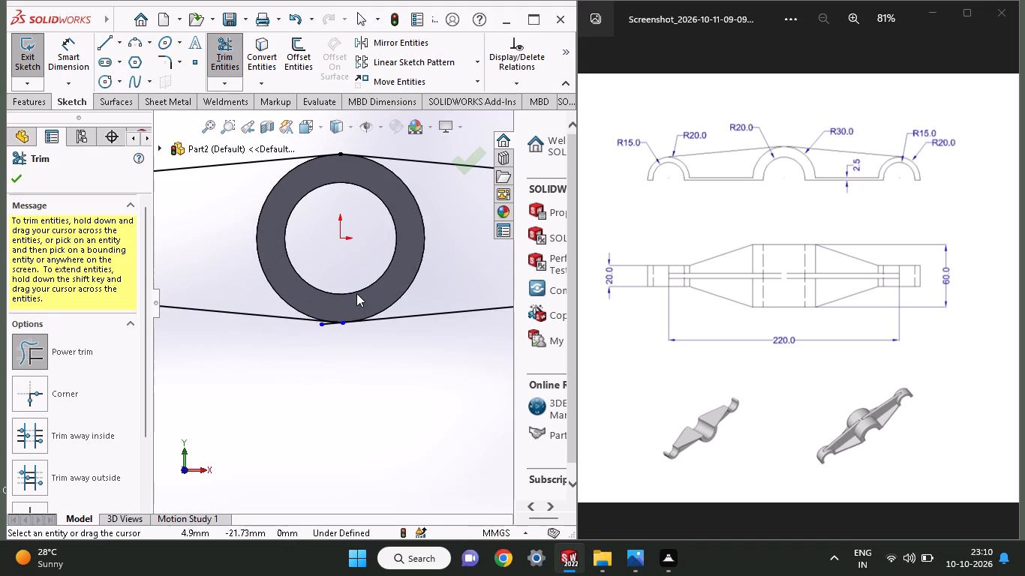
scroll(356, 293, "down", 3, "ctrl")
left_click_drag(288, 398, 256, 382)
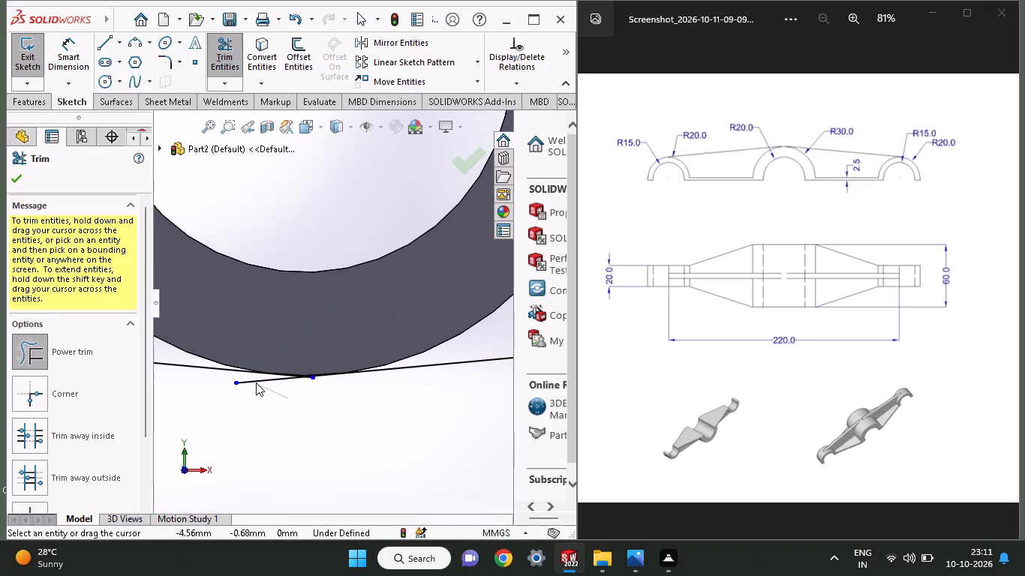
left_click_drag(256, 382, 241, 379)
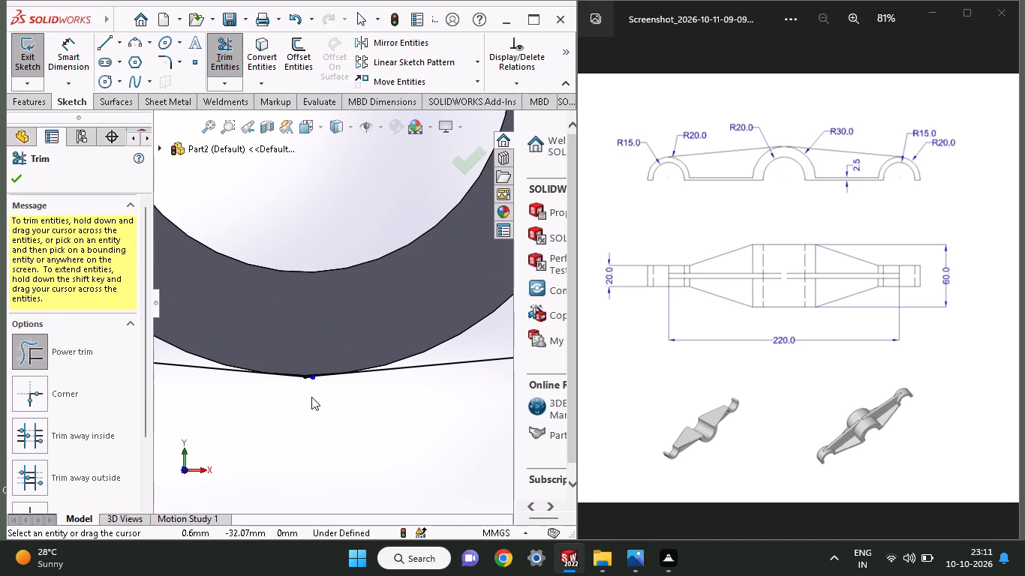
scroll(311, 397, "left", 1)
scroll(311, 397, "right", 1)
scroll(311, 397, "left", 1)
scroll(311, 397, "right", 1)
scroll(311, 397, "up", 7, "ctrl")
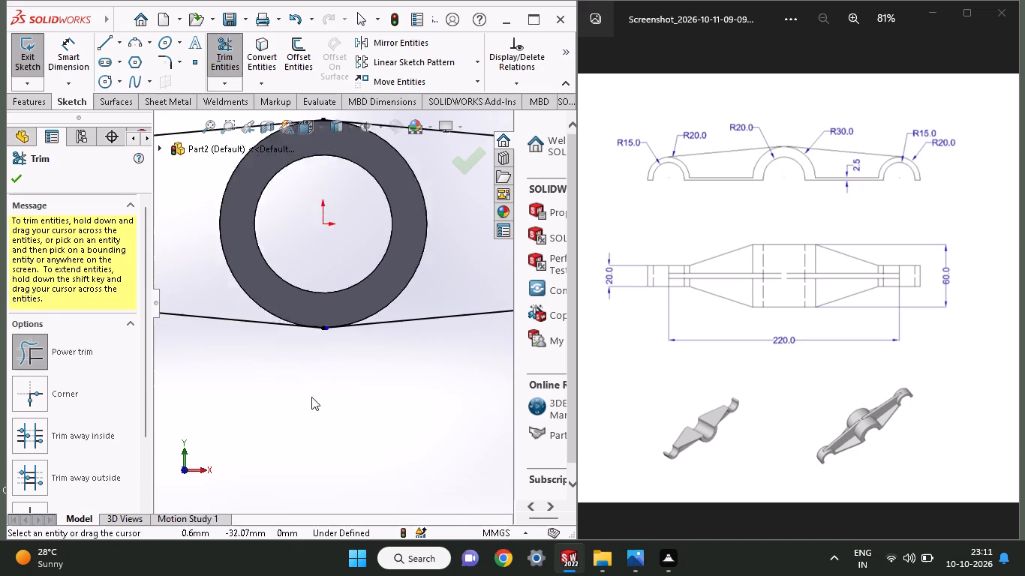
scroll(311, 397, "up", 7, "ctrl")
scroll(428, 284, "up", 2, "ctrl")
scroll(428, 284, "down", 2, "ctrl")
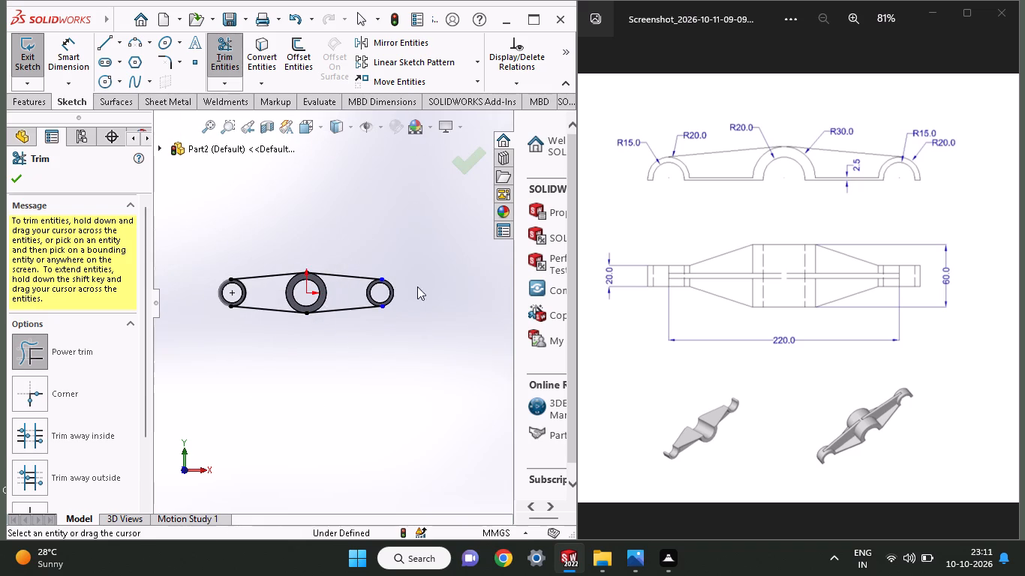
scroll(326, 298, "down", 3, "ctrl")
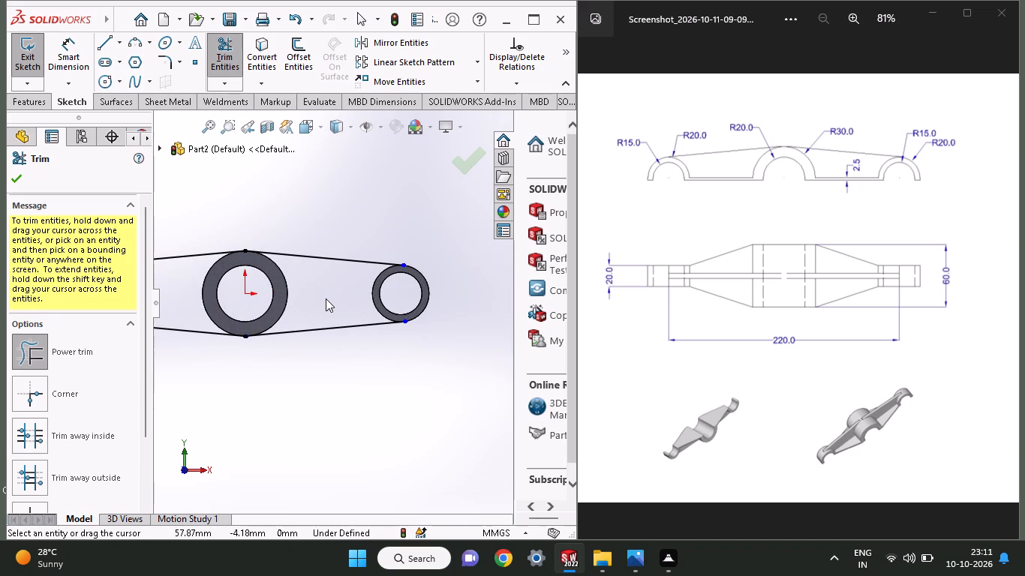
left_click(20, 176)
Sketch a circle of about 20 mm radius centred on the X -110 mm boss, reaching the upper tangent line's end.
left_click_drag(275, 310, 404, 361)
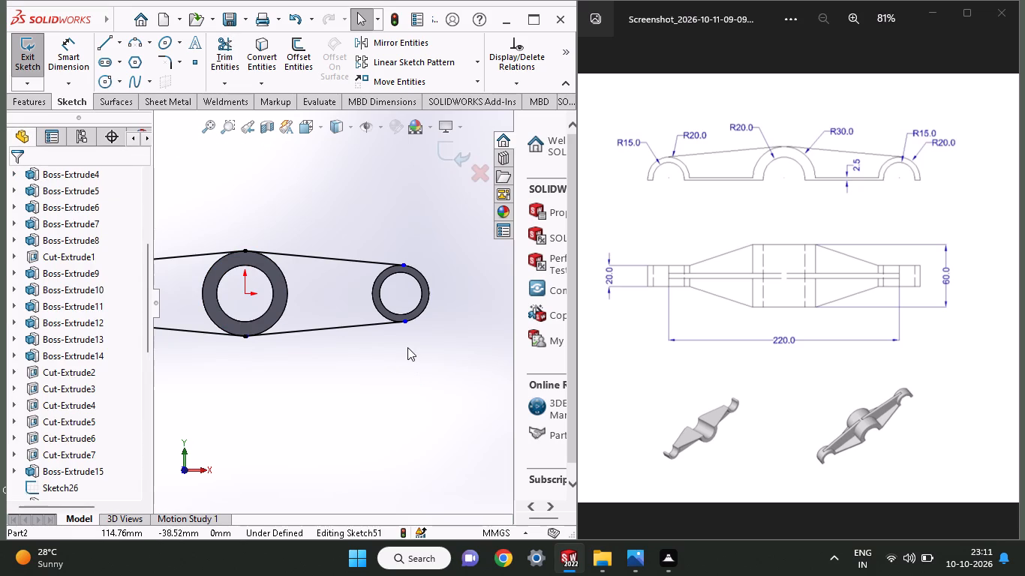
scroll(407, 347, "up", 3, "ctrl")
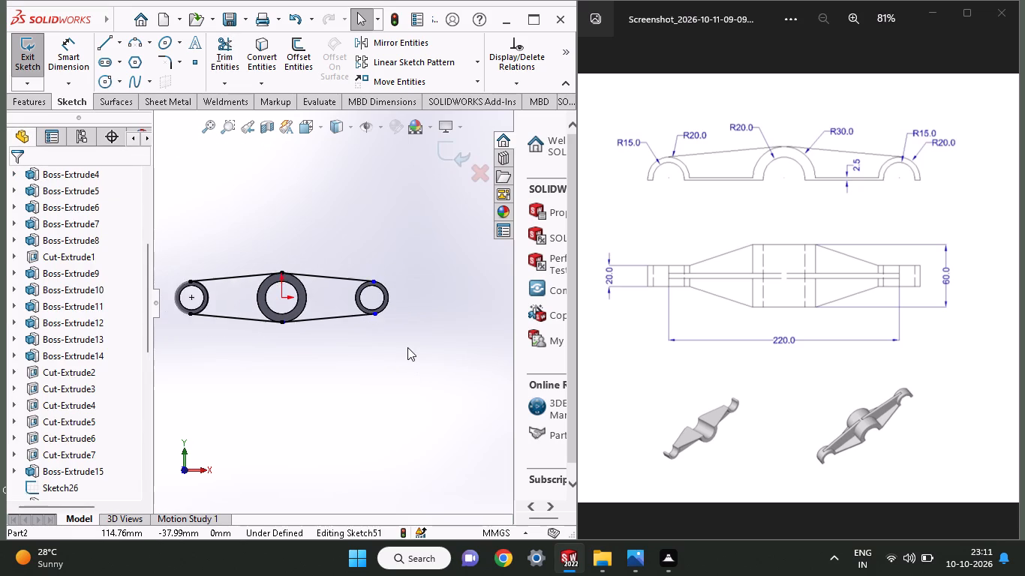
scroll(407, 347, "up", 1, "ctrl")
scroll(407, 347, "down", 1, "ctrl")
scroll(167, 279, "down", 1, "ctrl")
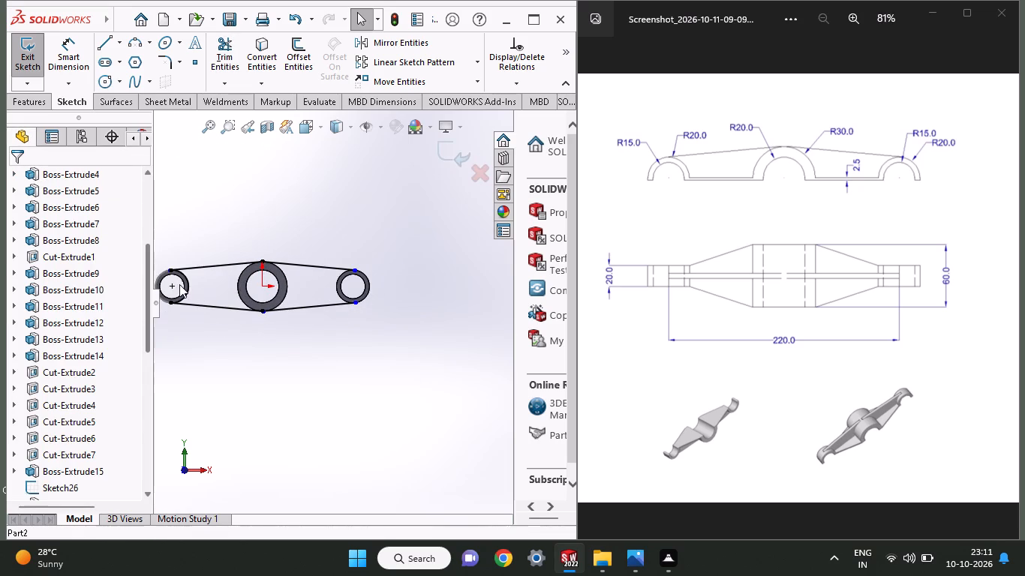
scroll(182, 284, "down", 2, "ctrl")
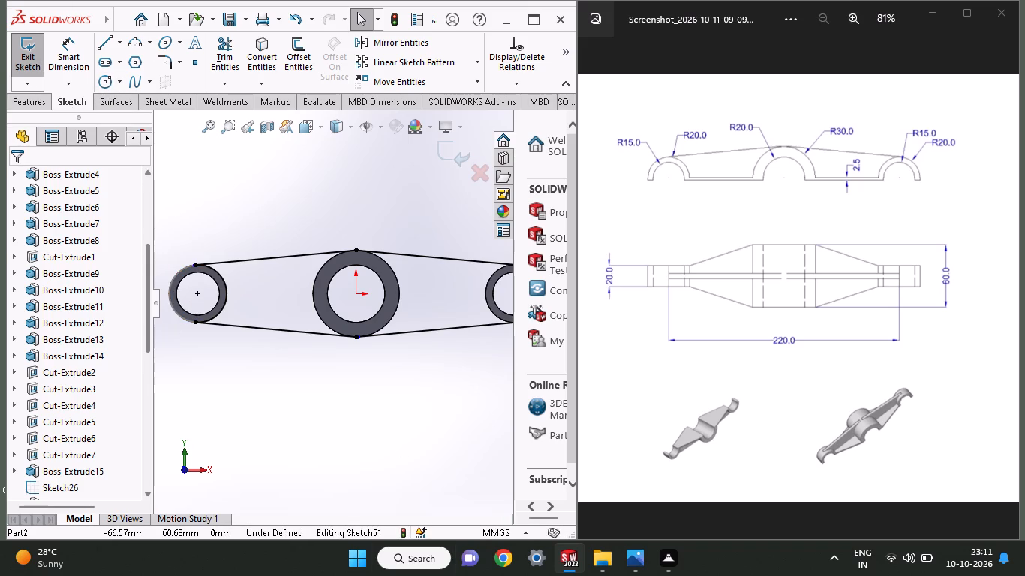
left_click(98, 76)
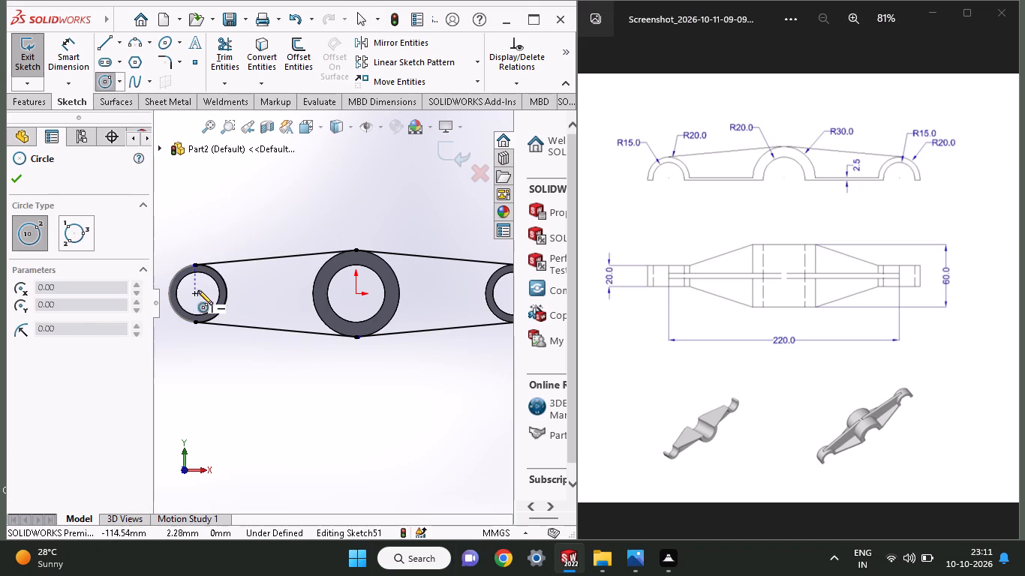
left_click(201, 292)
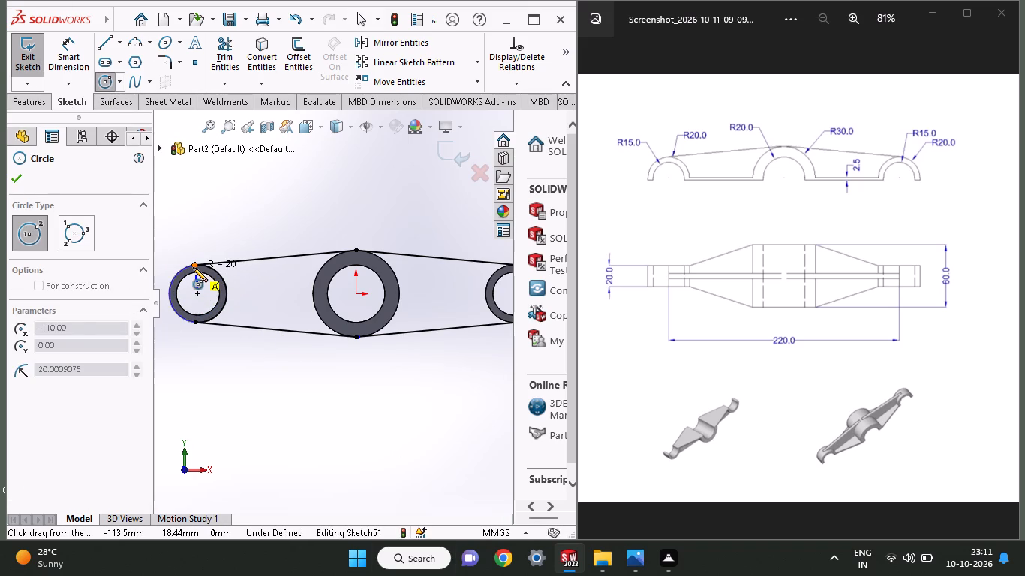
left_click(193, 267)
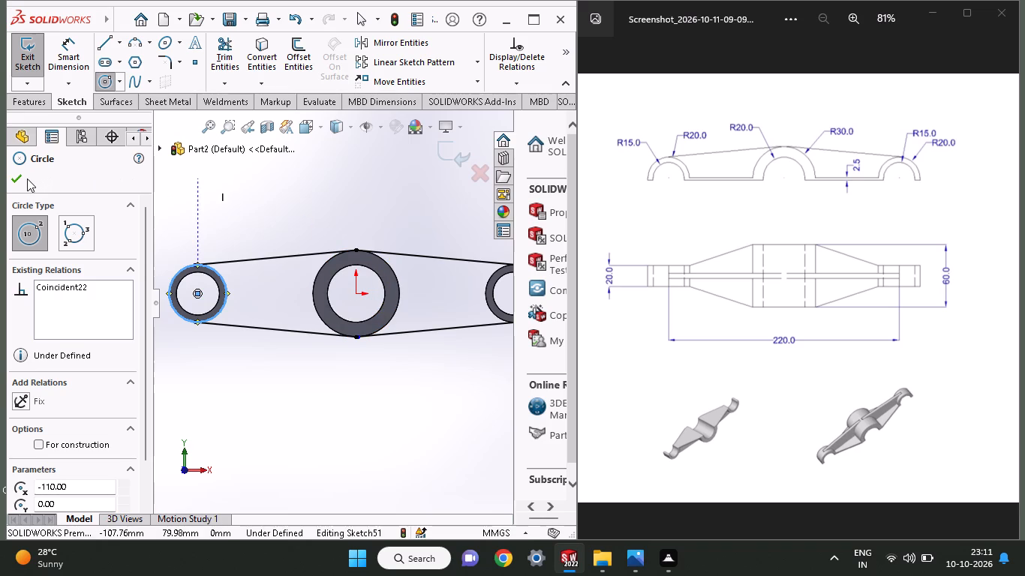
left_click(9, 181)
Sketch a circle centred on the X 110 mm boss, out to the upper tangent line's end at its rim.
left_click(110, 79)
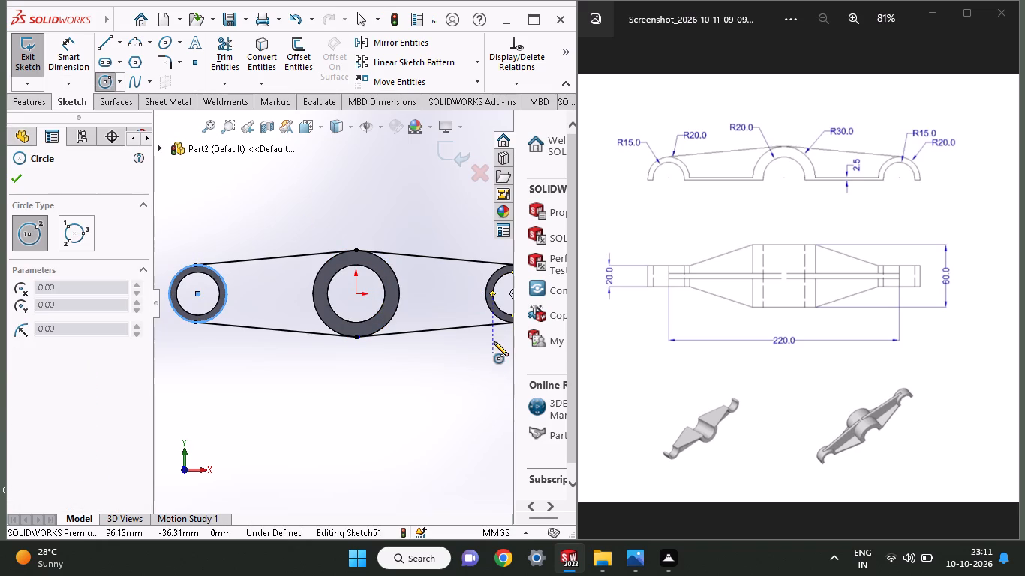
scroll(494, 337, "up", 2, "ctrl")
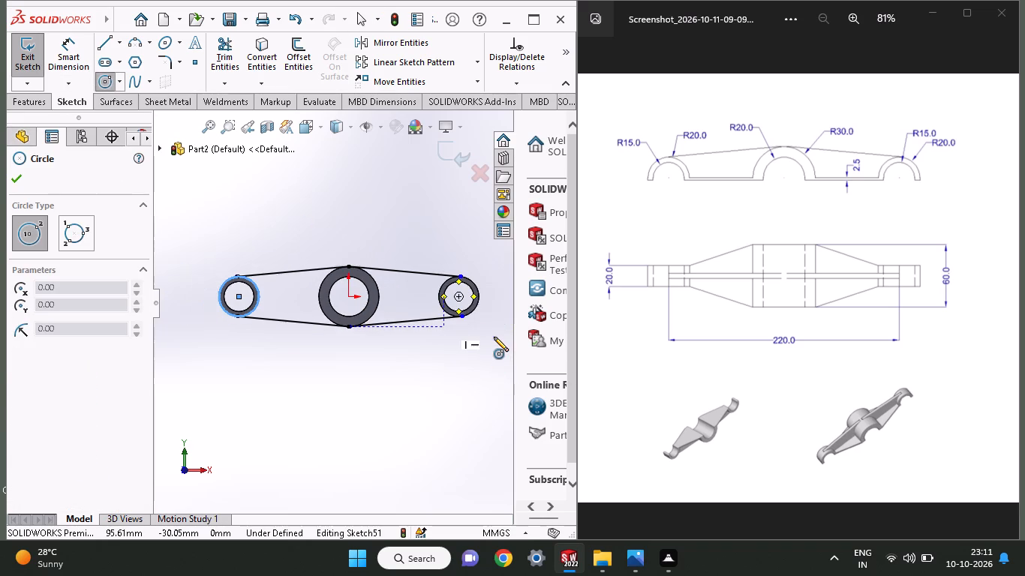
scroll(463, 304, "down", 3, "ctrl")
scroll(392, 289, "down", 2, "ctrl")
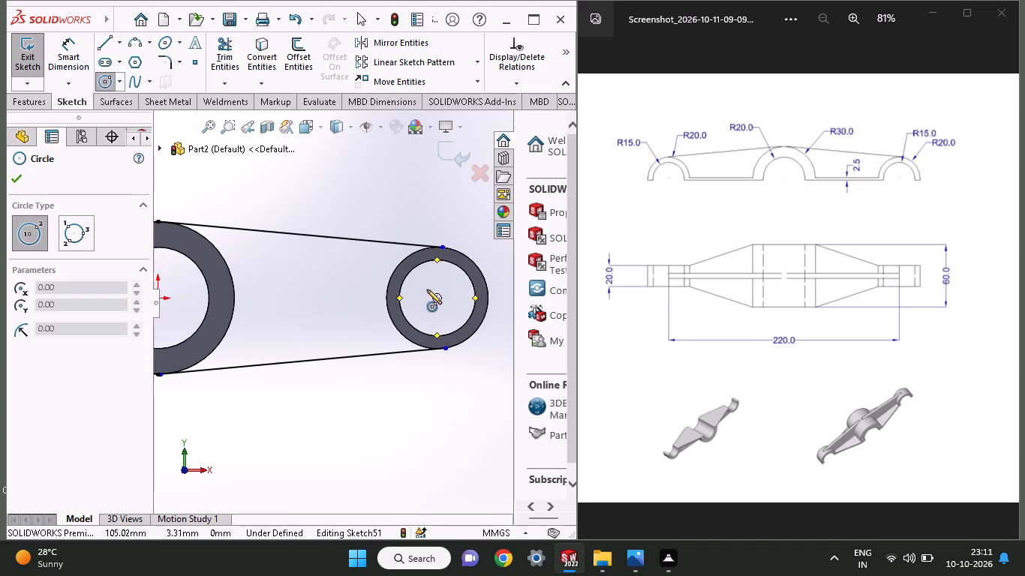
left_click(434, 299)
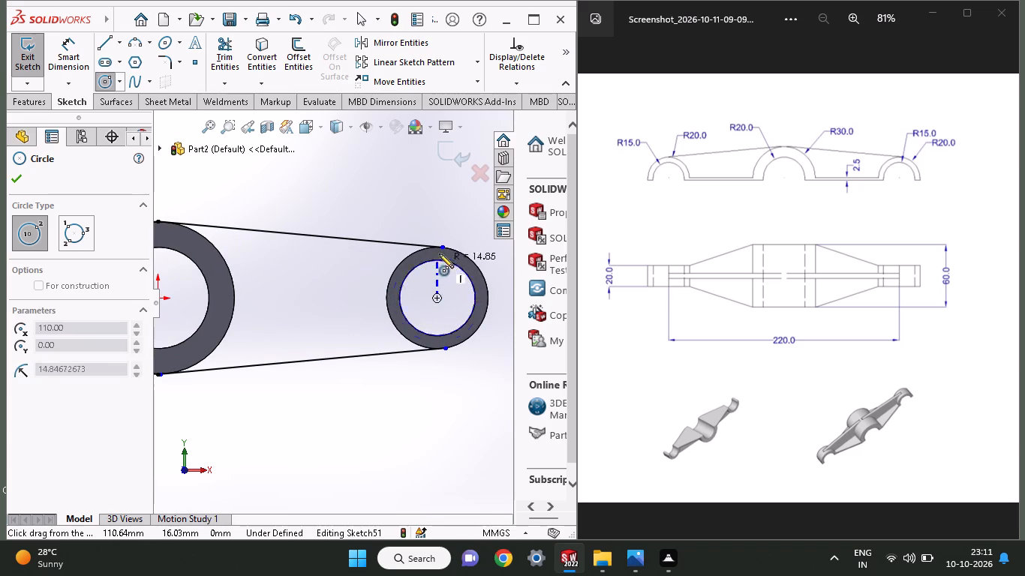
left_click(444, 244)
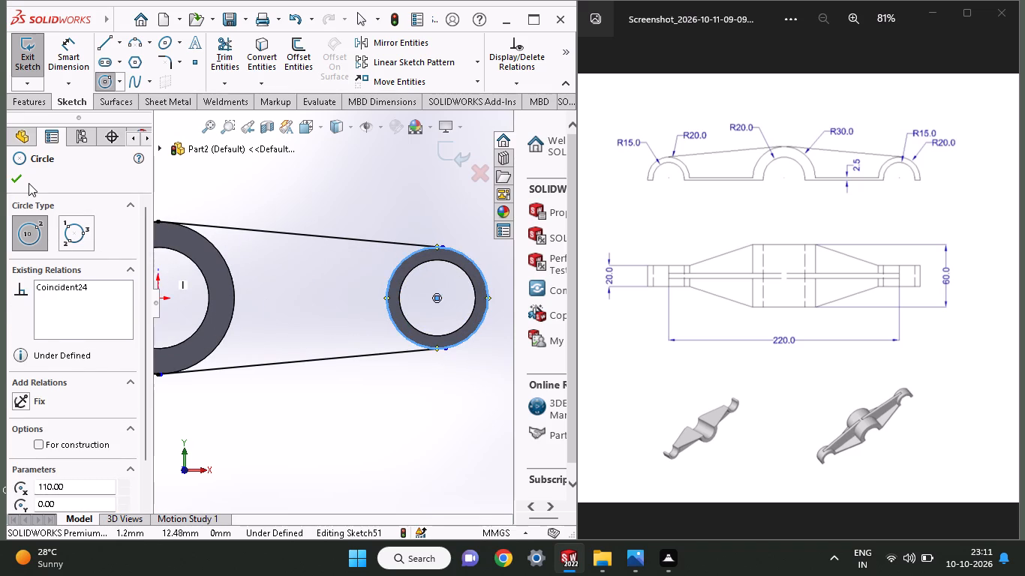
left_click(24, 182)
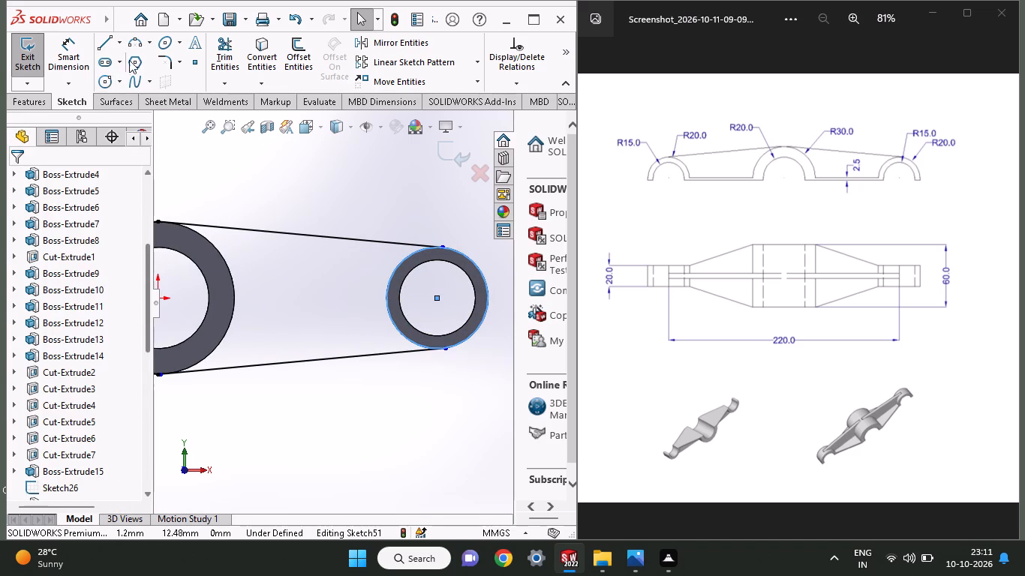
Trim the inward-facing arcs of both end circles, keeping only the outer arcs that join the tangent lines.
left_click(218, 56)
left_click_drag(369, 313, 442, 311)
scroll(442, 311, "up", 4, "ctrl")
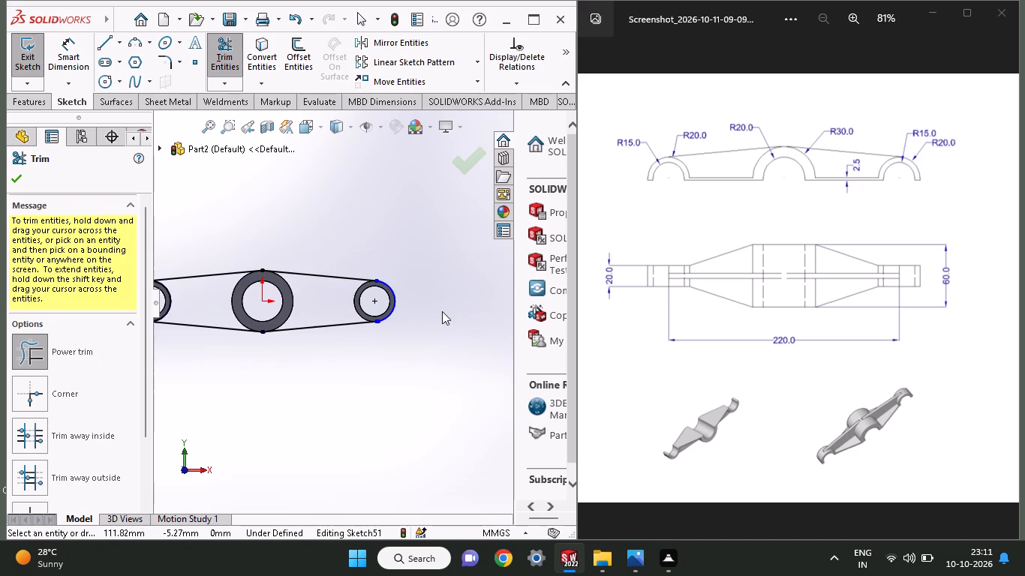
scroll(442, 311, "up", 2, "ctrl")
scroll(254, 298, "up", 2, "ctrl")
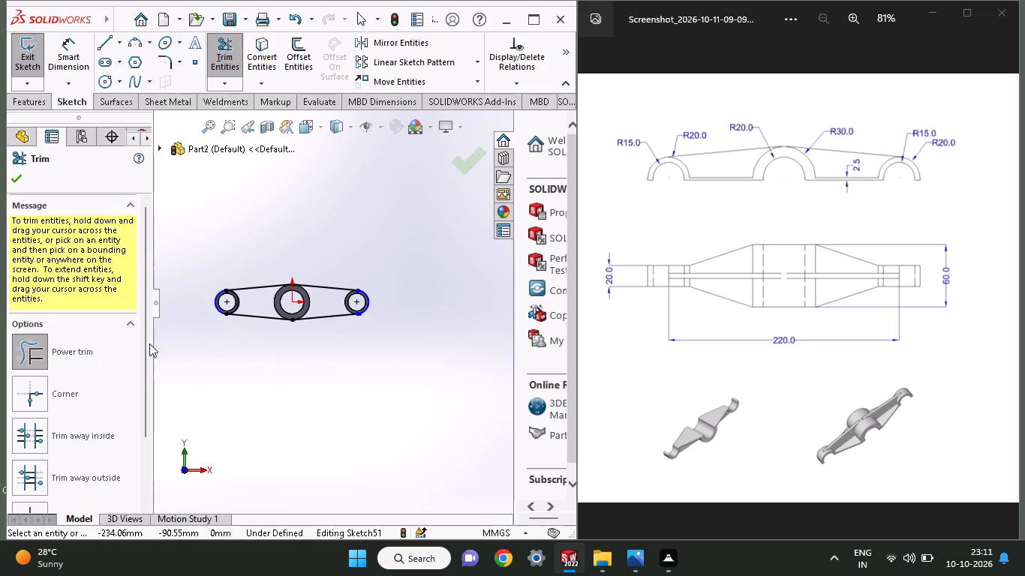
scroll(270, 295, "down", 6, "ctrl")
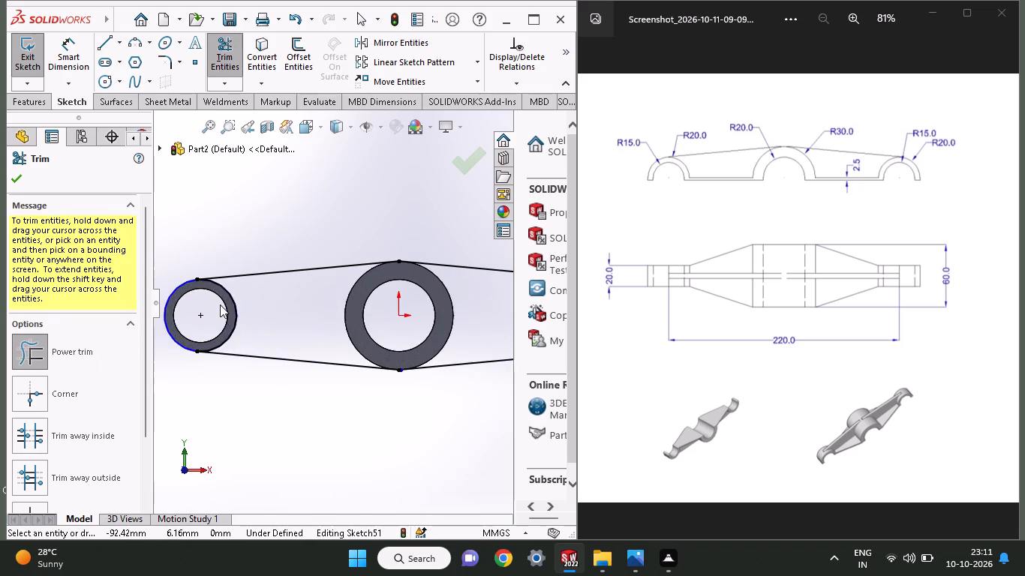
left_click_drag(245, 308, 210, 311)
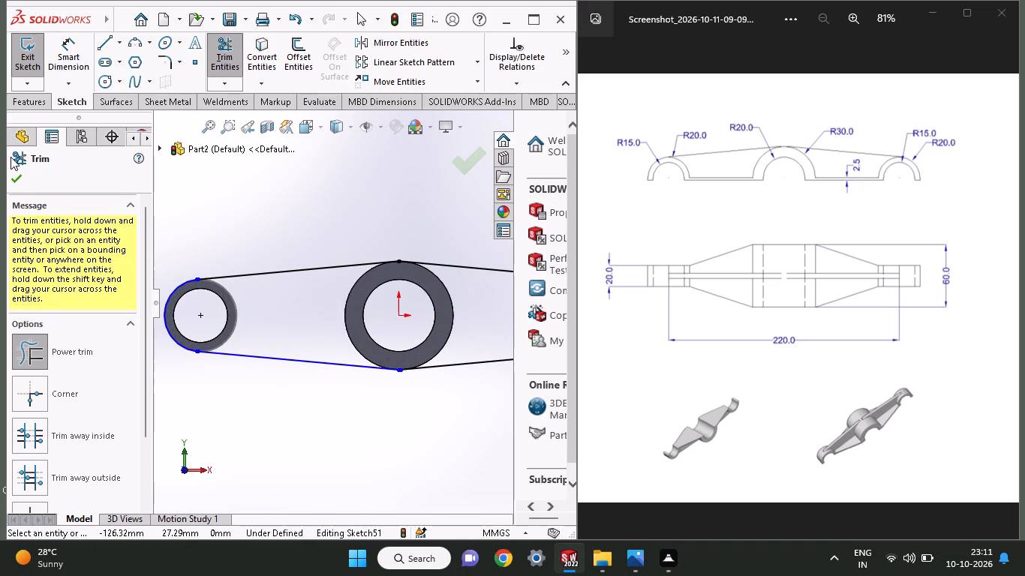
left_click(17, 184)
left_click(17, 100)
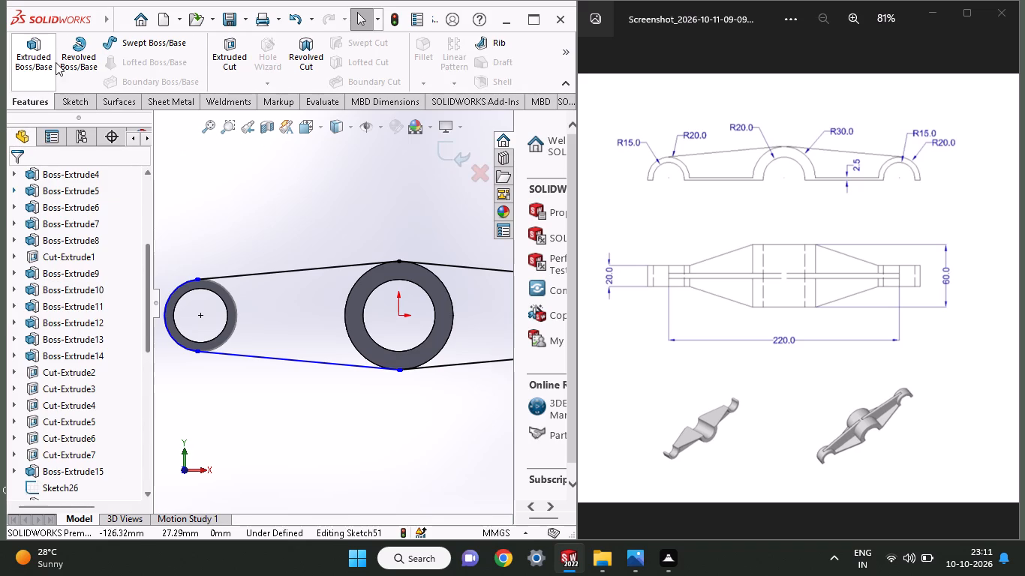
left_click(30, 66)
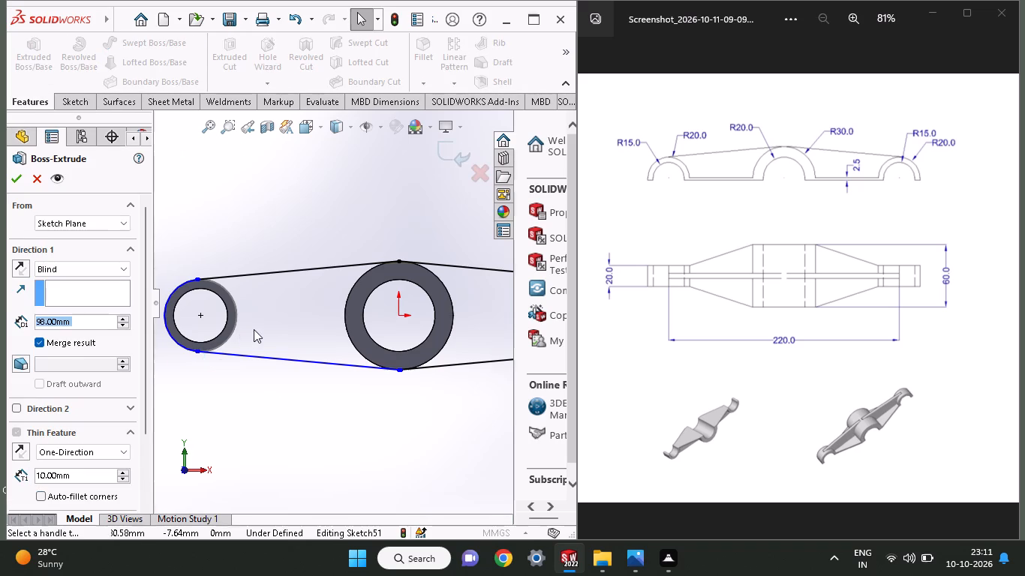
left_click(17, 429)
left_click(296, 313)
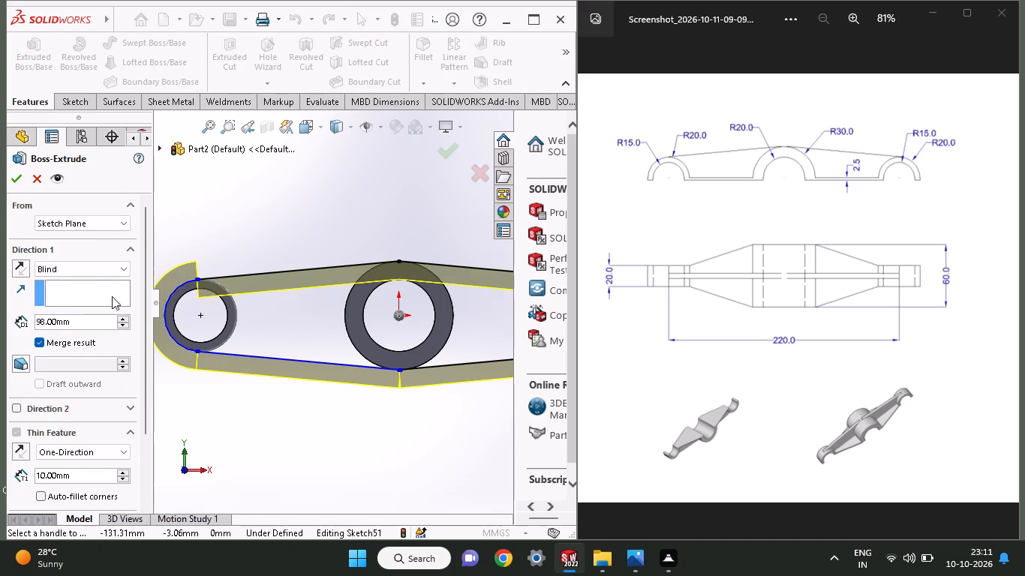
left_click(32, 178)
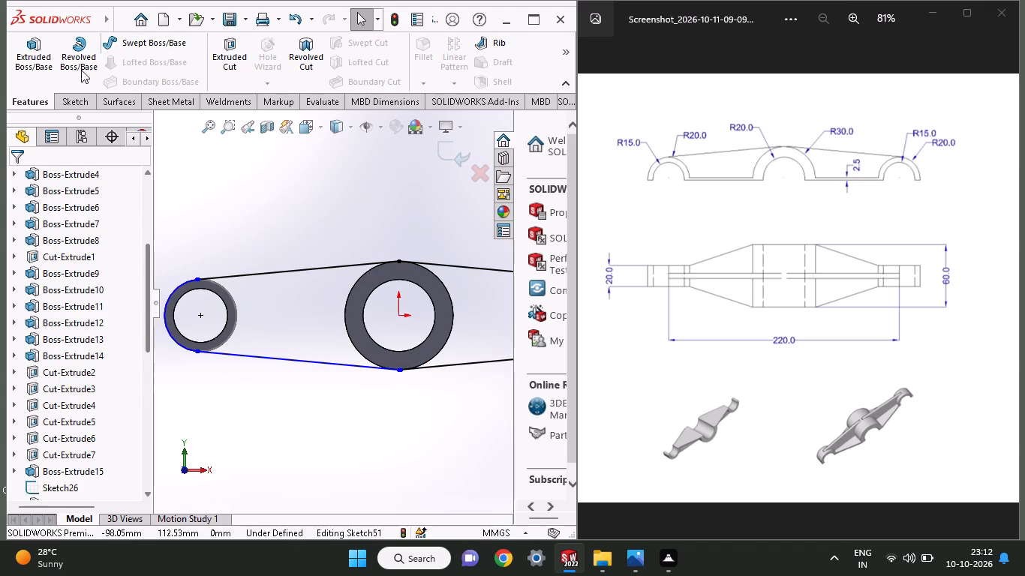
Sketch a 30 mm radius circle centred on the origin, matching the centre boss's outer rim.
left_click(76, 98)
left_click(116, 85)
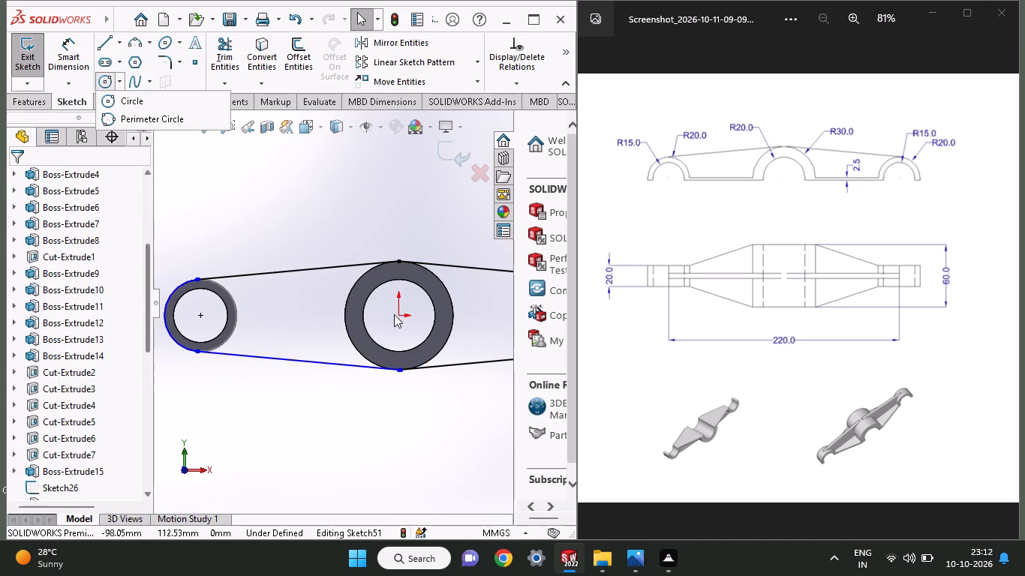
left_click(123, 101)
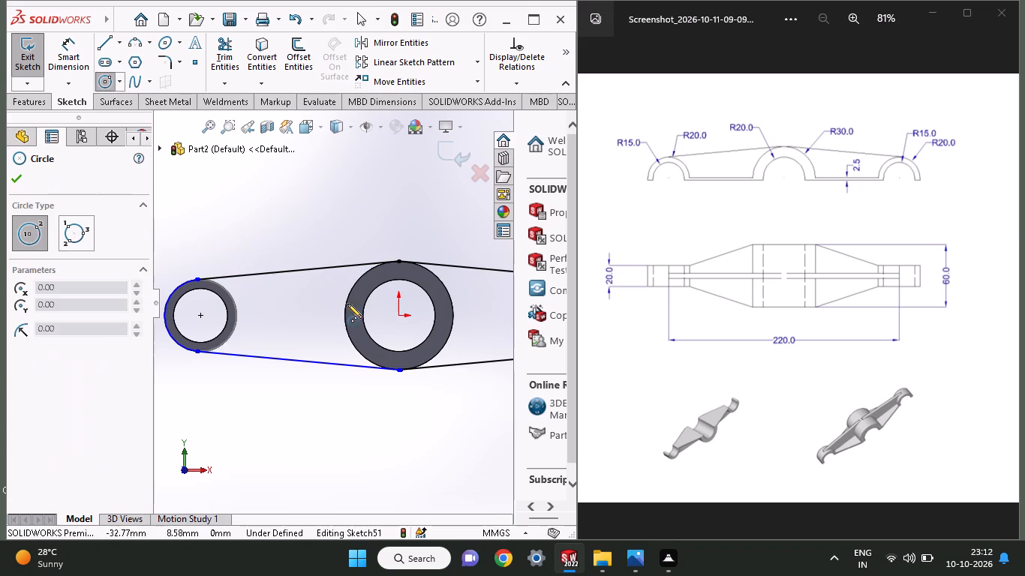
left_click(398, 316)
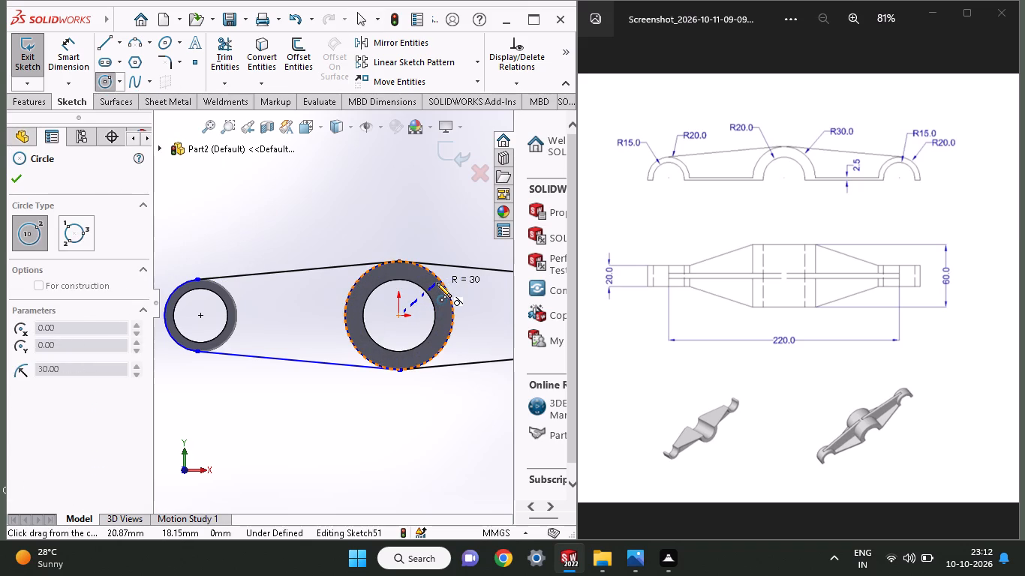
left_click(437, 283)
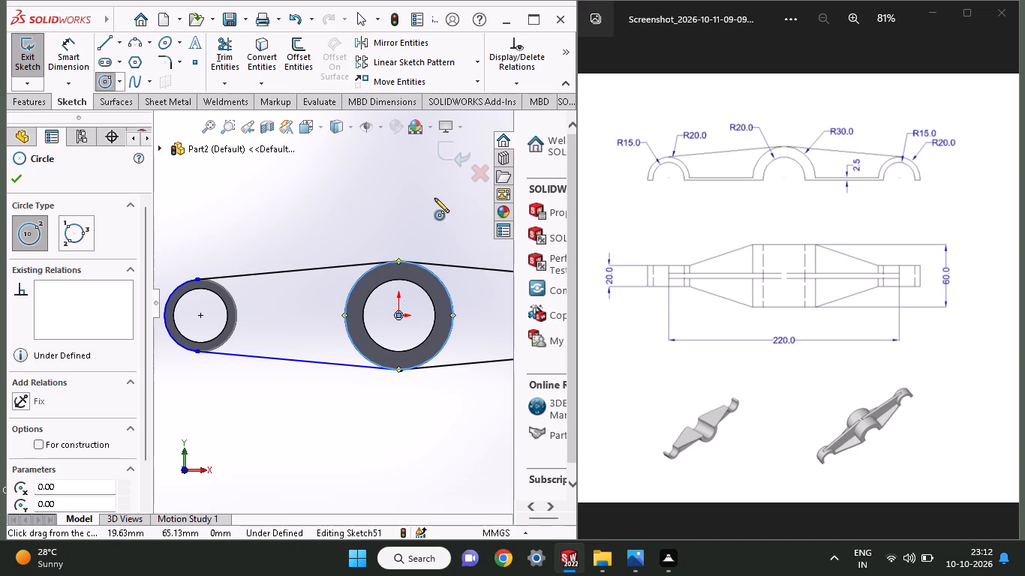
Trim away both side arcs of the 30 mm radius circle around the centre boss, between the upper and lower tangent lines.
left_click(220, 50)
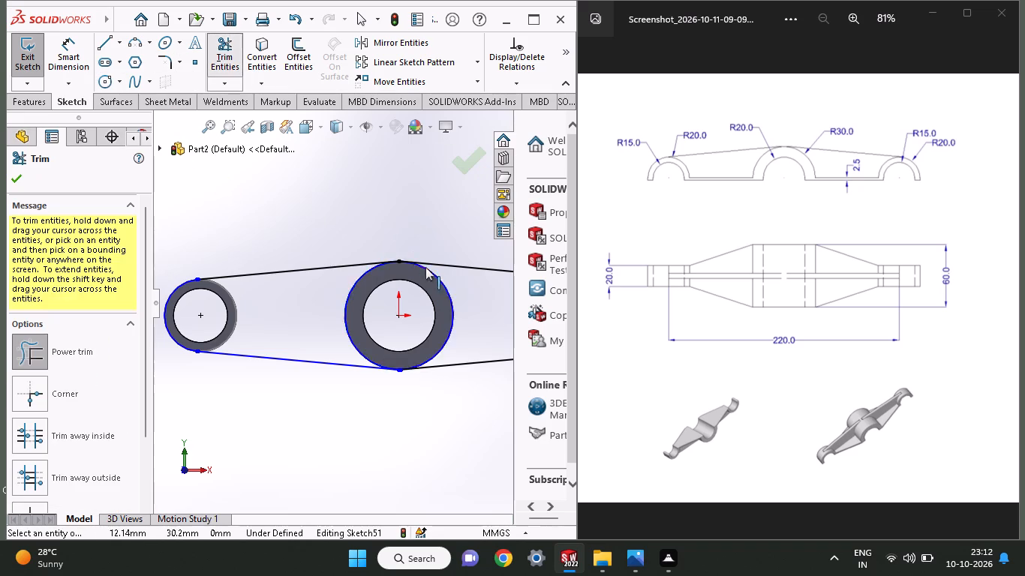
left_click_drag(468, 310, 295, 319)
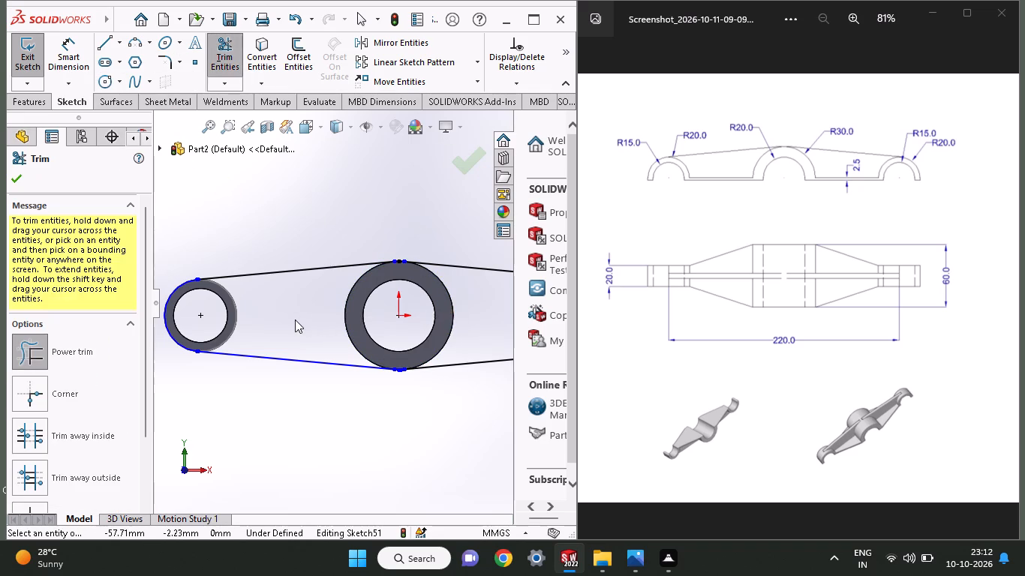
left_click(11, 181)
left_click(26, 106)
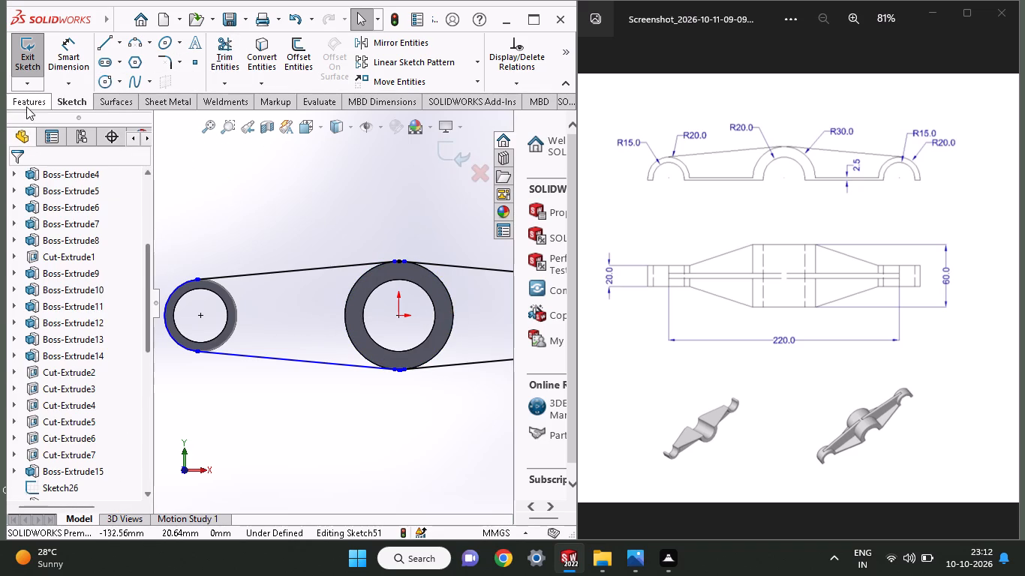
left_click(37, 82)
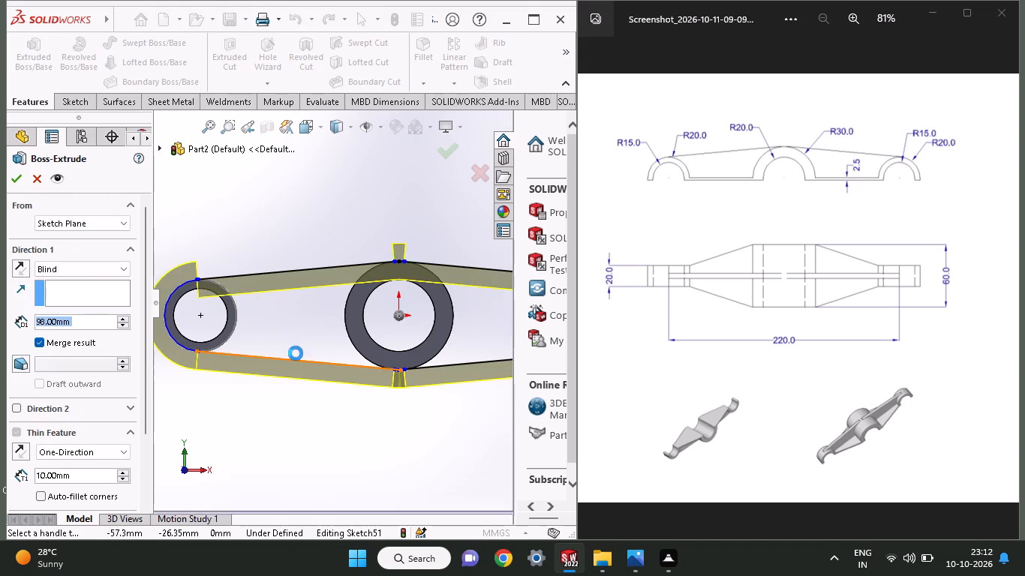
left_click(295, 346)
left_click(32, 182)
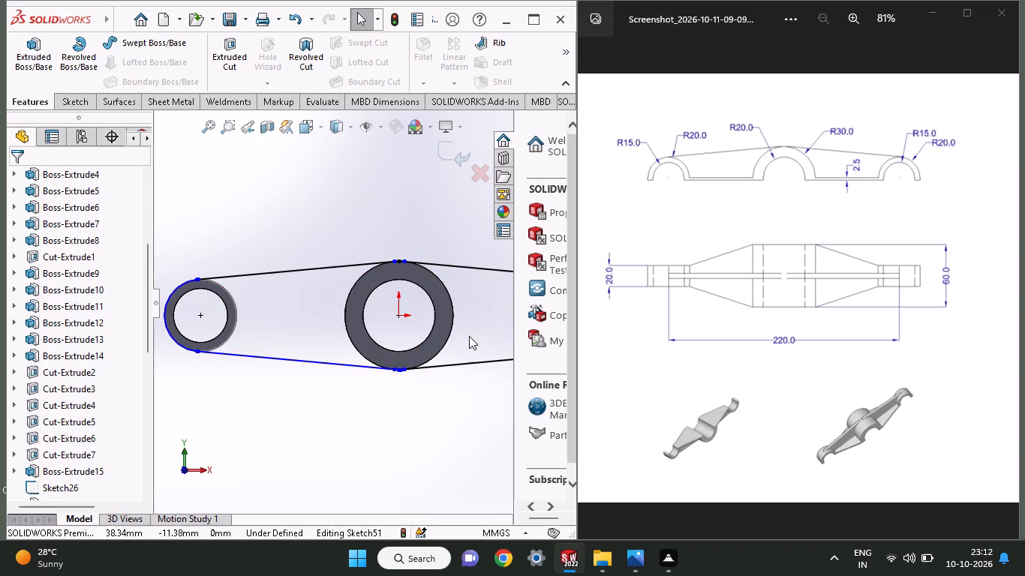
Examine the web profile's line and arc junctions at the X 110 mm boss and the centre boss for gaps.
scroll(469, 336, "up", 4, "ctrl")
scroll(447, 301, "right", 1)
scroll(447, 288, "left", 1)
scroll(448, 286, "right", 1)
scroll(464, 310, "down", 4, "ctrl")
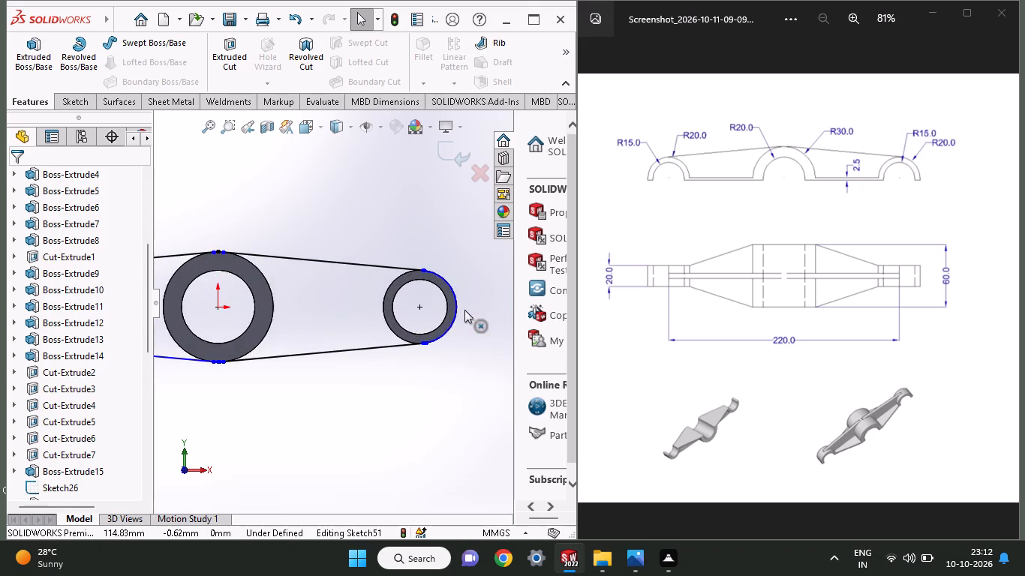
scroll(418, 351, "down", 4, "ctrl")
scroll(398, 287, "down", 5, "ctrl")
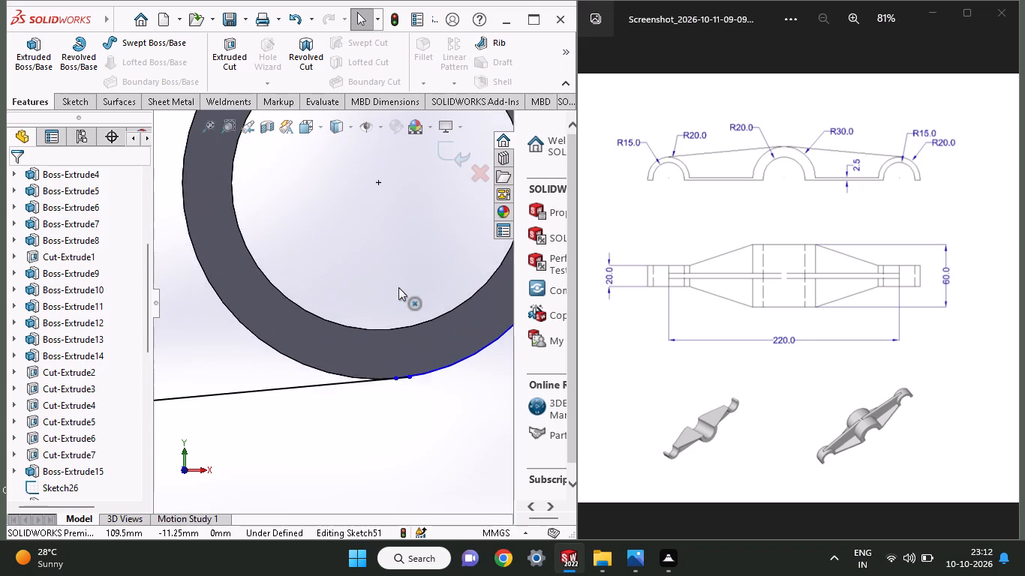
scroll(398, 287, "down", 3, "ctrl")
scroll(398, 287, "up", 10, "ctrl")
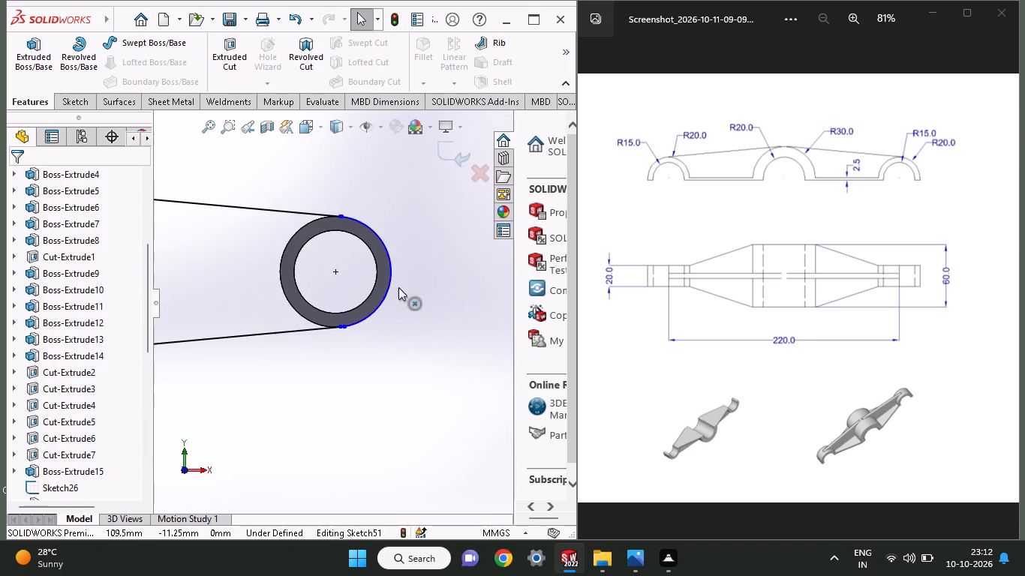
scroll(345, 301, "up", 4, "ctrl")
scroll(263, 283, "up", 3, "ctrl")
scroll(260, 283, "down", 3, "ctrl")
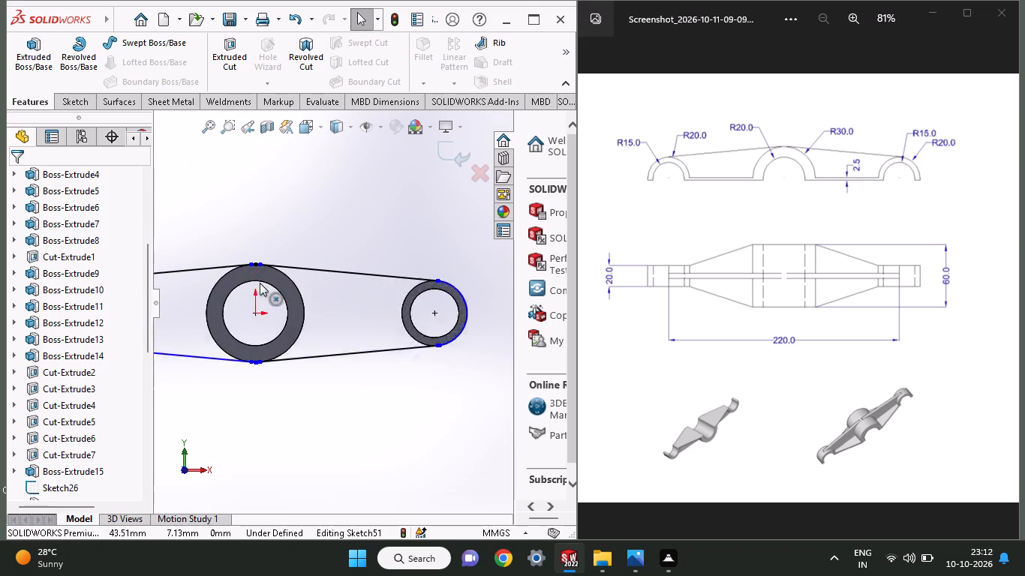
scroll(260, 283, "down", 8, "ctrl")
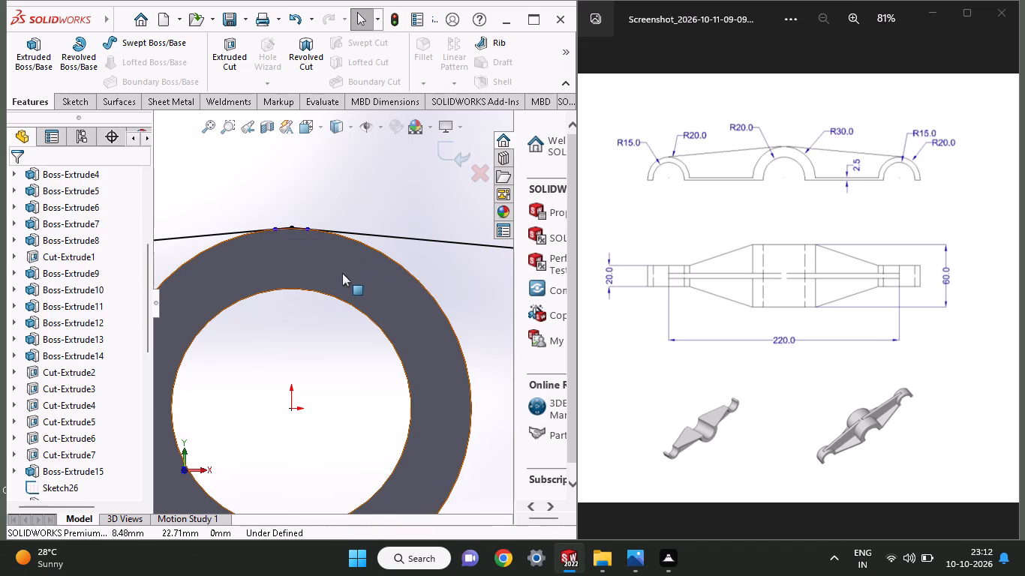
scroll(420, 272, "up", 7, "ctrl")
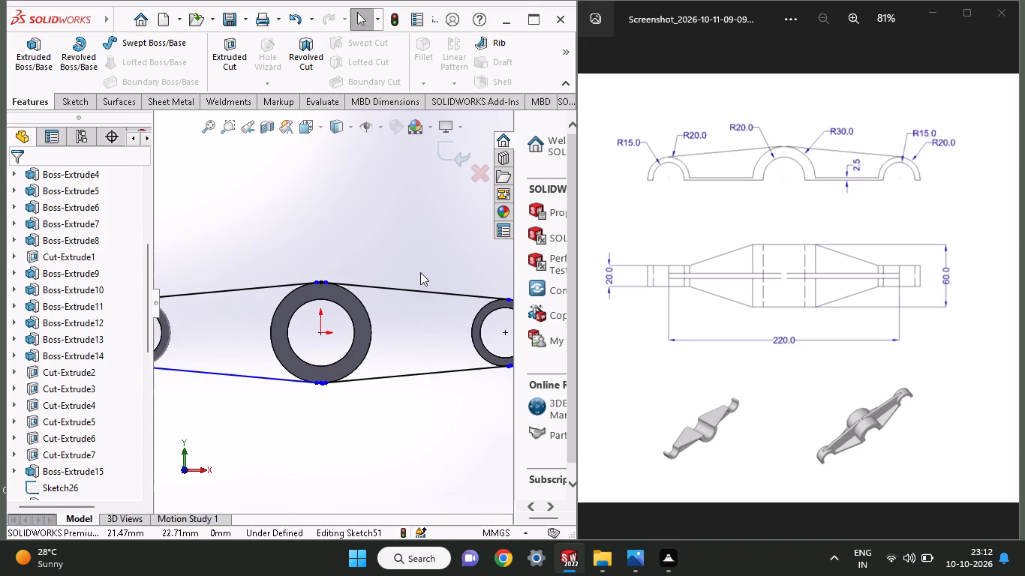
scroll(420, 272, "up", 4, "ctrl")
scroll(417, 272, "down", 1, "ctrl")
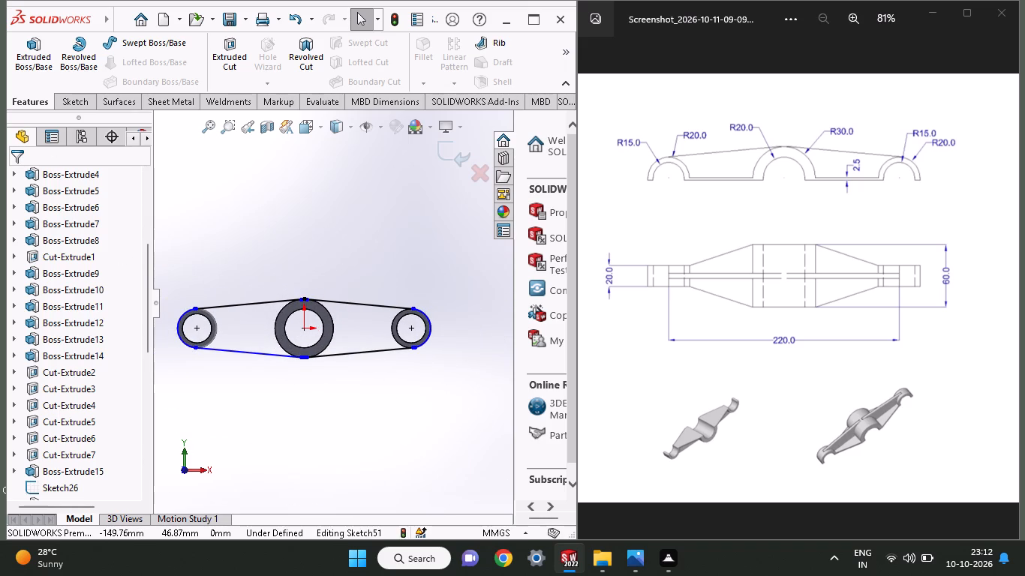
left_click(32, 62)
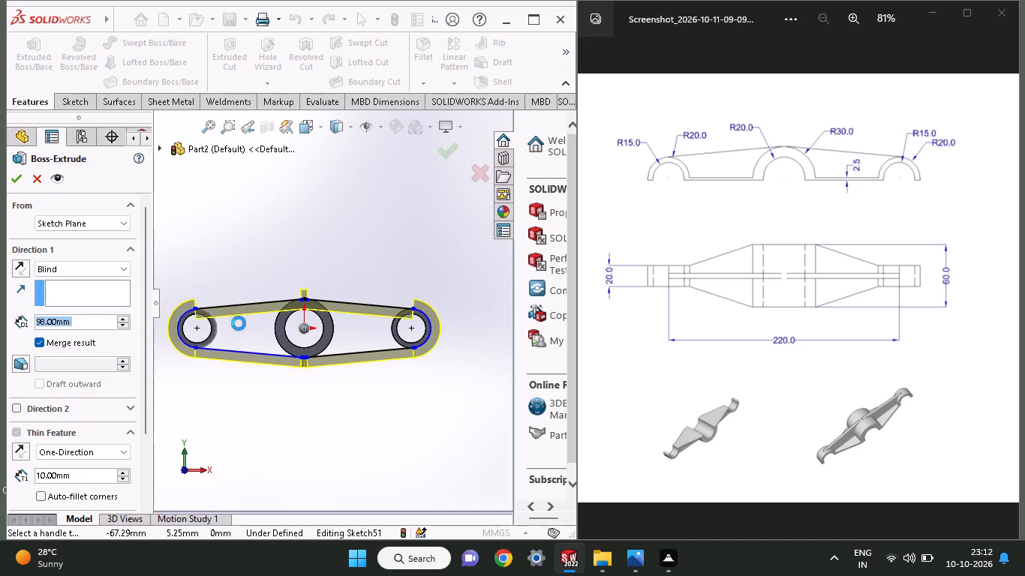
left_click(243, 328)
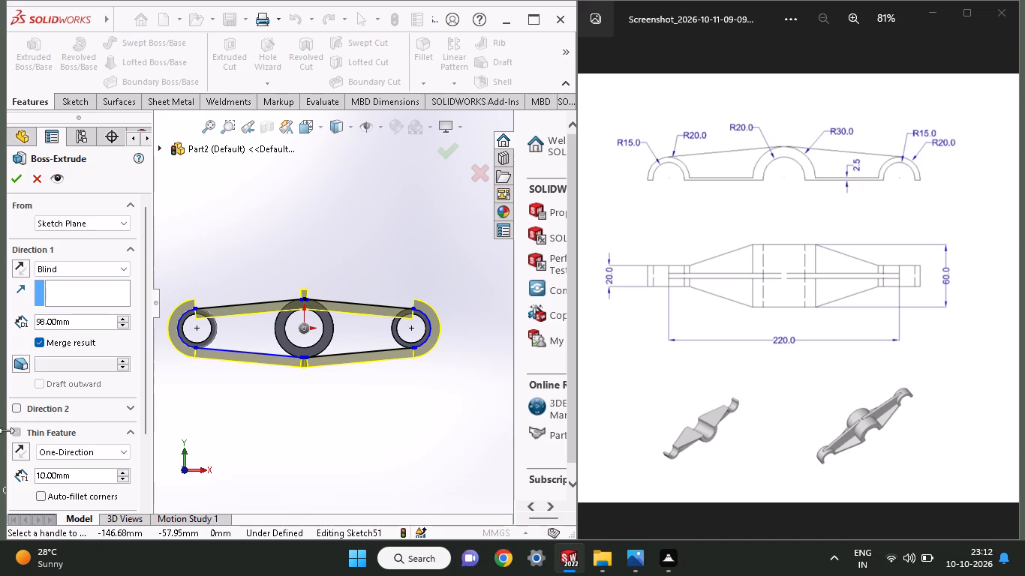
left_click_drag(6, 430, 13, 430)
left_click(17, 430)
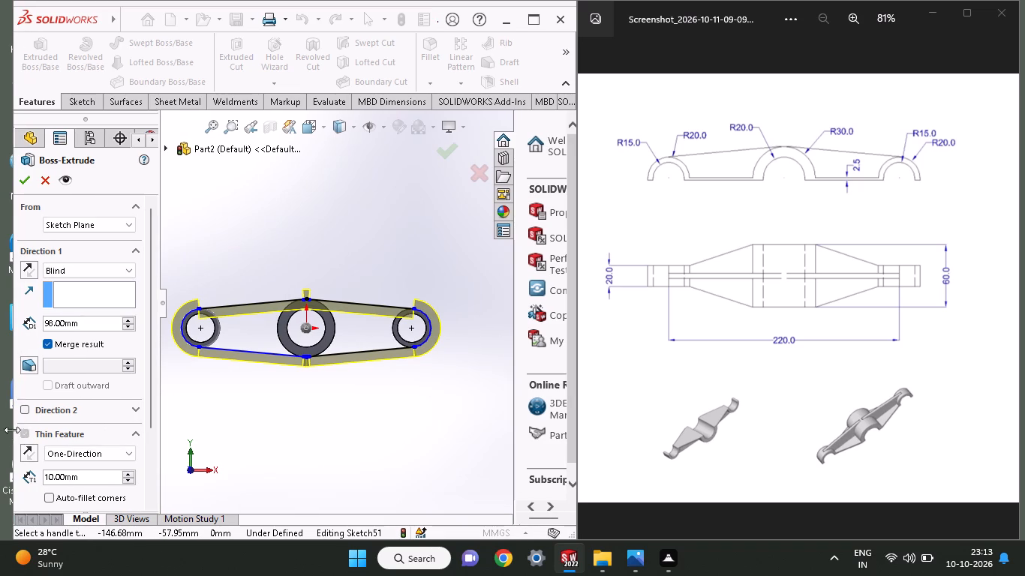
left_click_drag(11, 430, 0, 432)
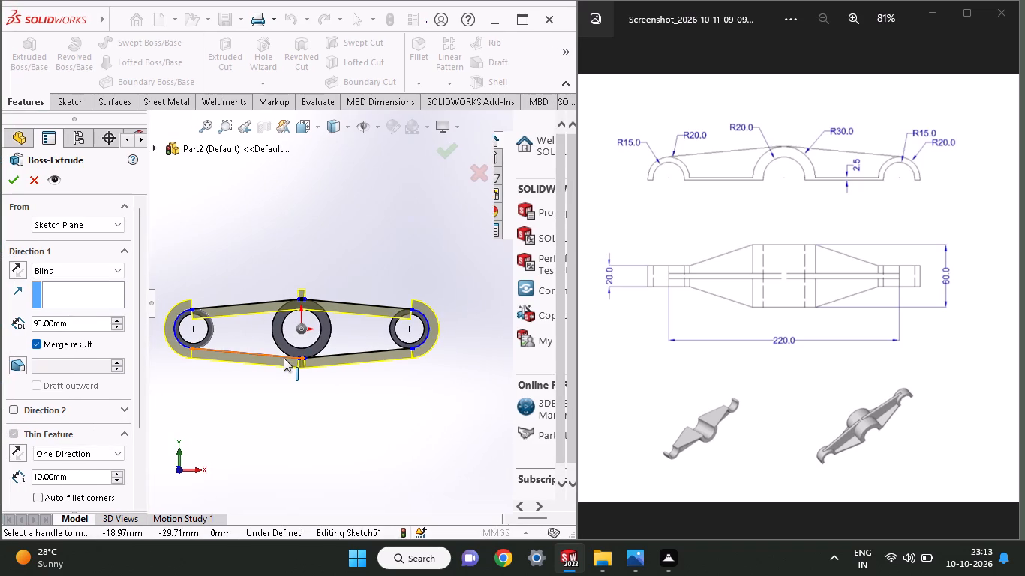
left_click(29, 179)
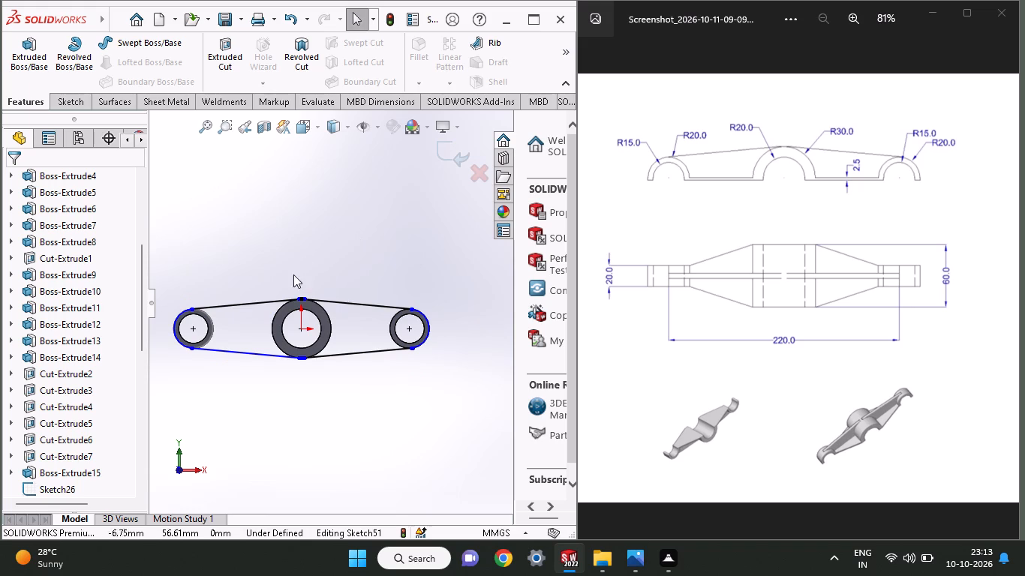
Delete the whole web profile from the sketch, including the tangent lines and all arcs around the three bosses.
left_click_drag(182, 265, 428, 389)
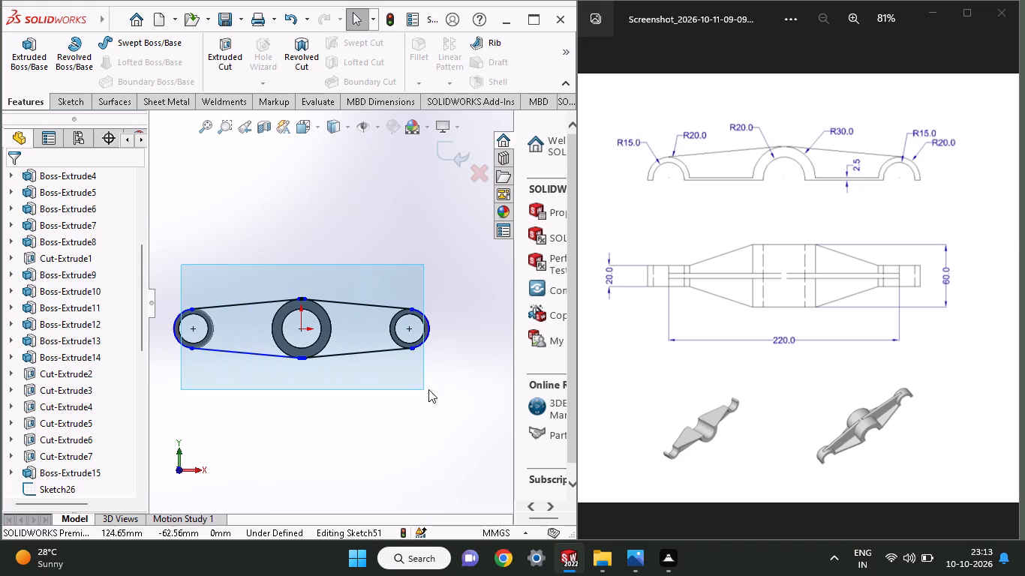
left_click_drag(428, 389, 440, 385)
right_click(380, 385)
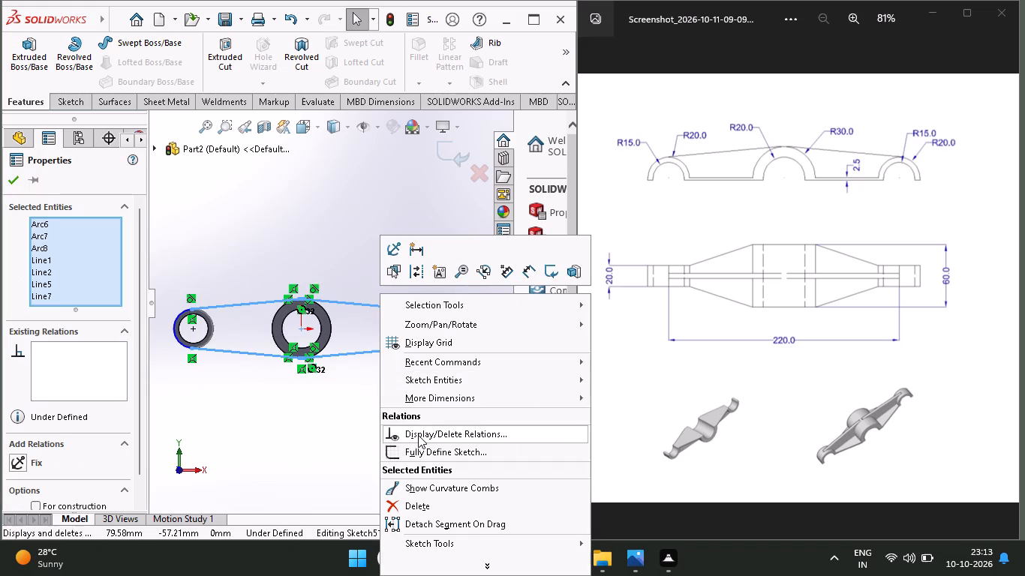
left_click(427, 499)
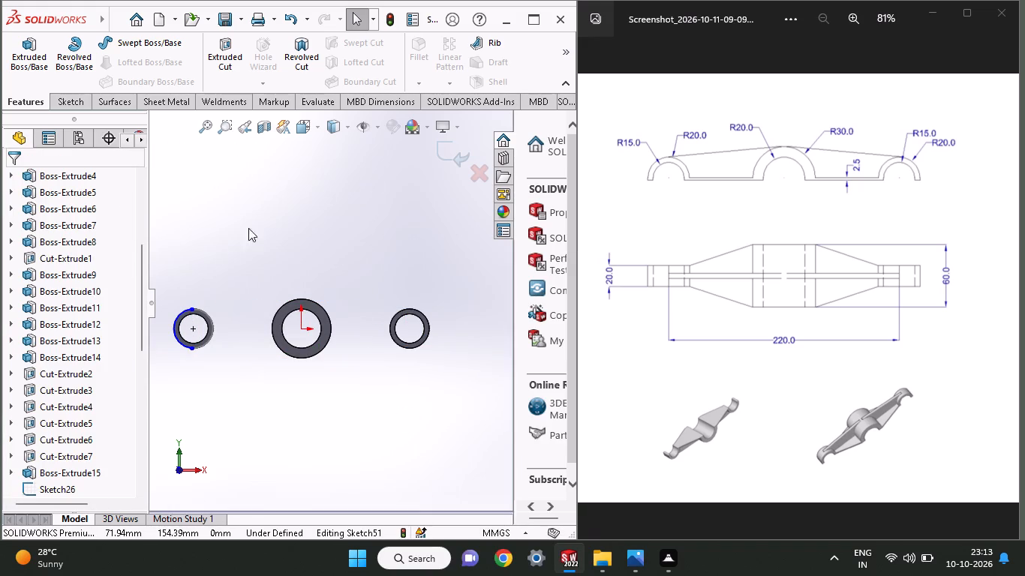
right_click(179, 343)
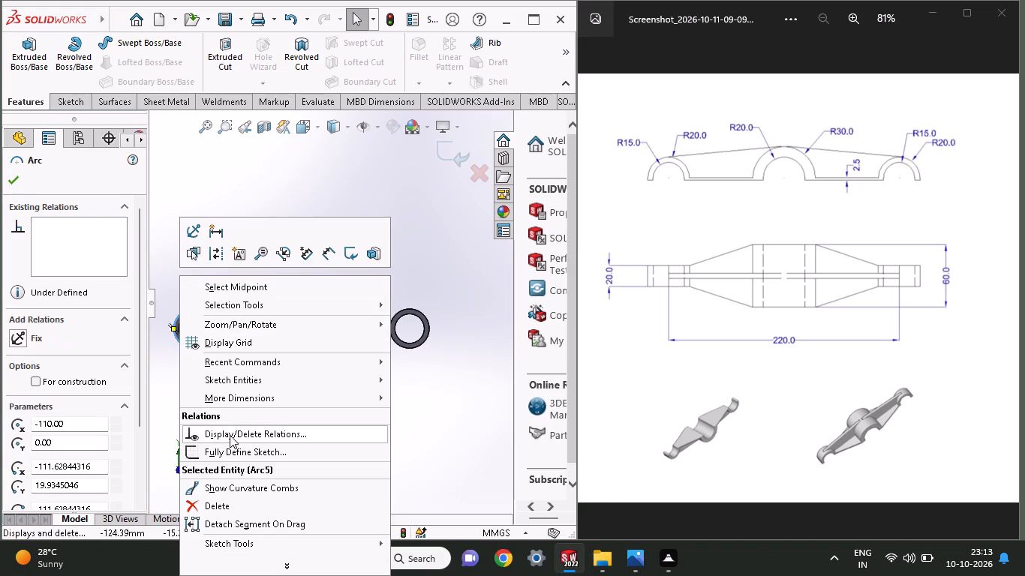
left_click(233, 499)
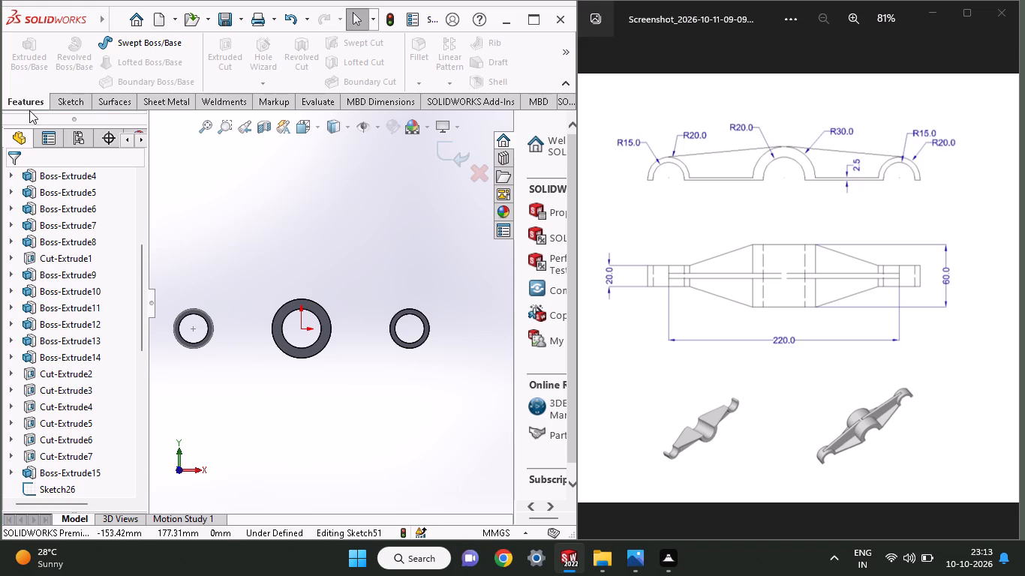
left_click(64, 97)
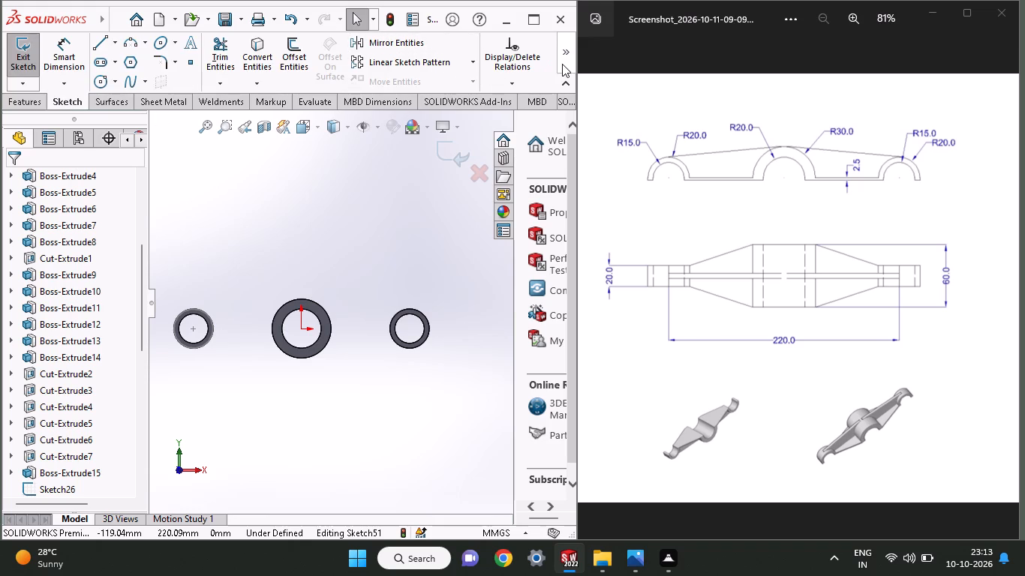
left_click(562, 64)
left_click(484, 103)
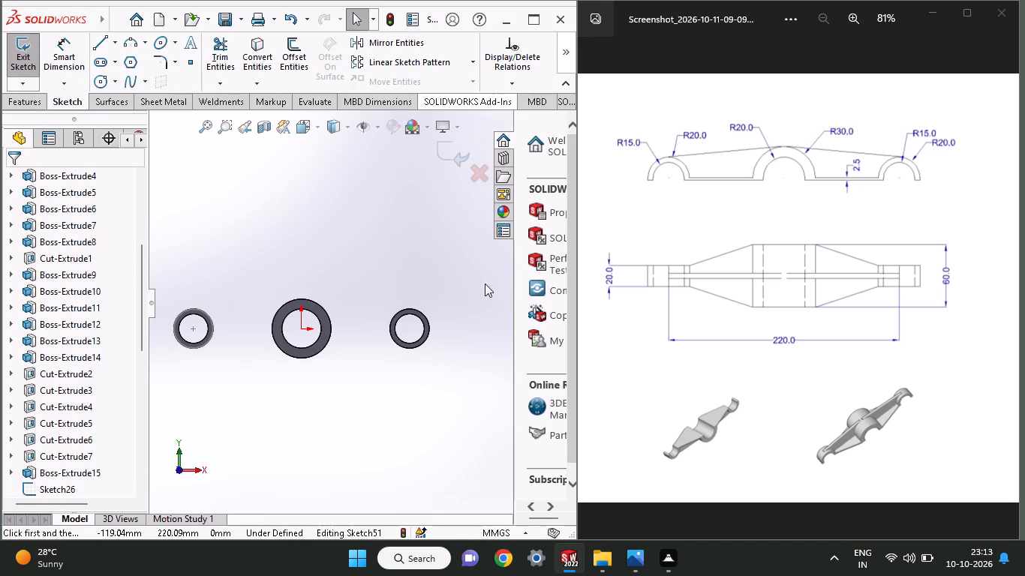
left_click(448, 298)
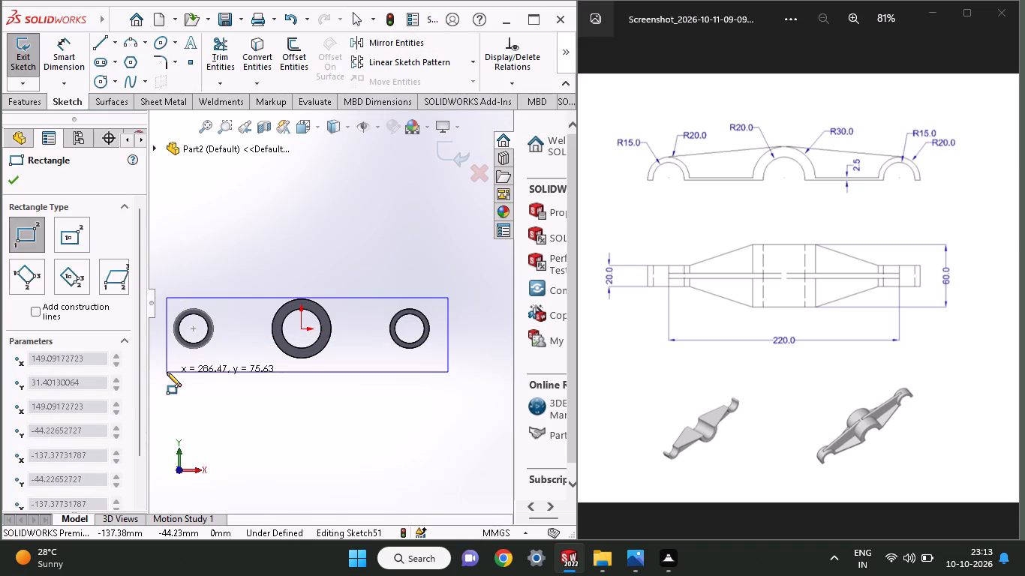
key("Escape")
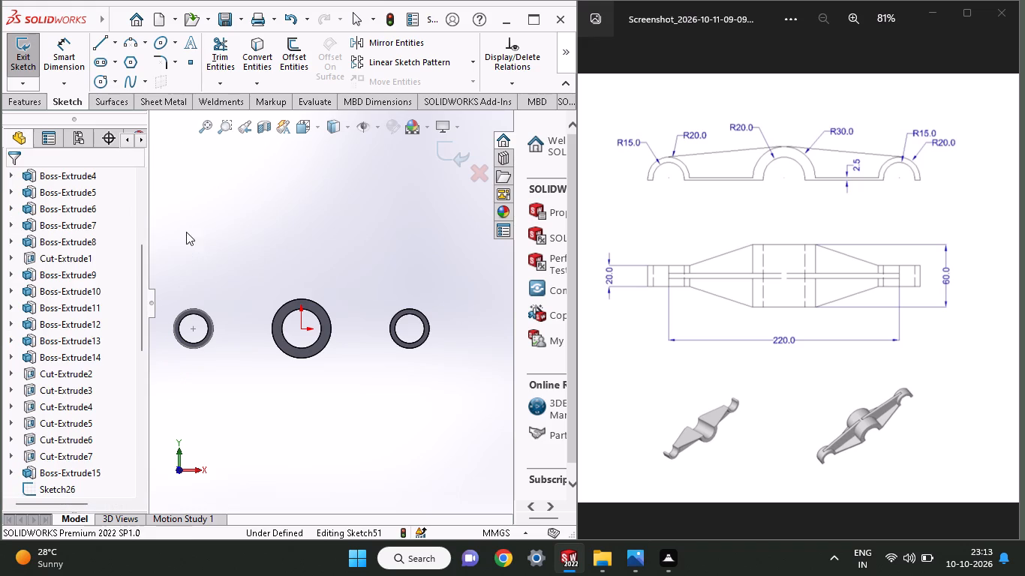
Sketch a corner rectangle about 300 by 105 mm enclosing all three bosses.
left_click(570, 63)
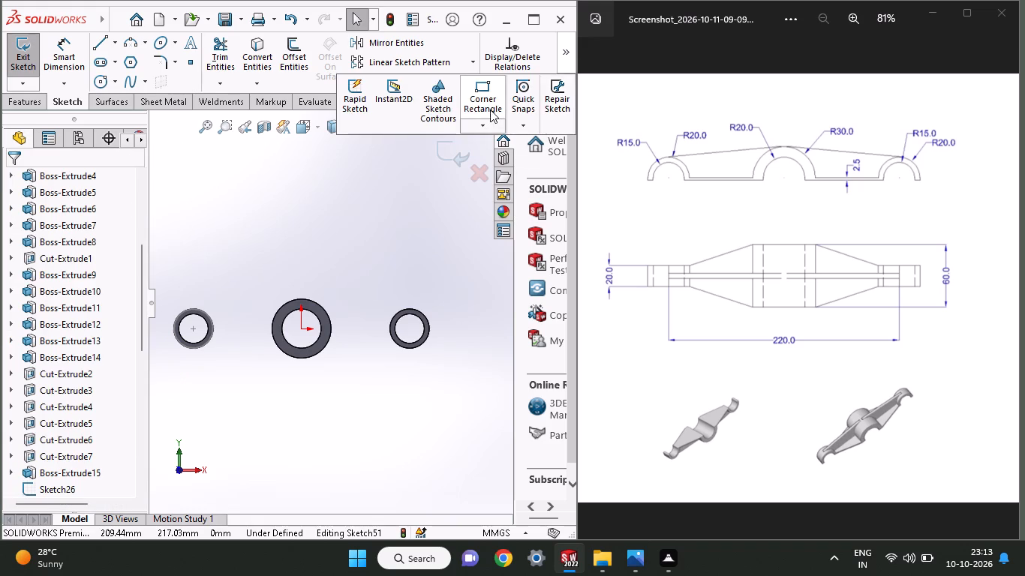
left_click(490, 109)
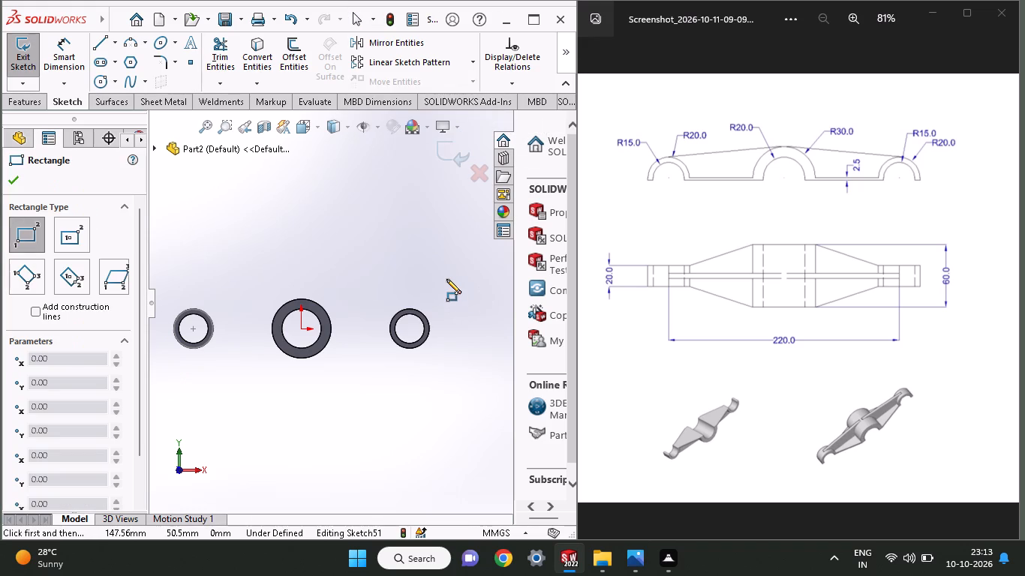
left_click(446, 279)
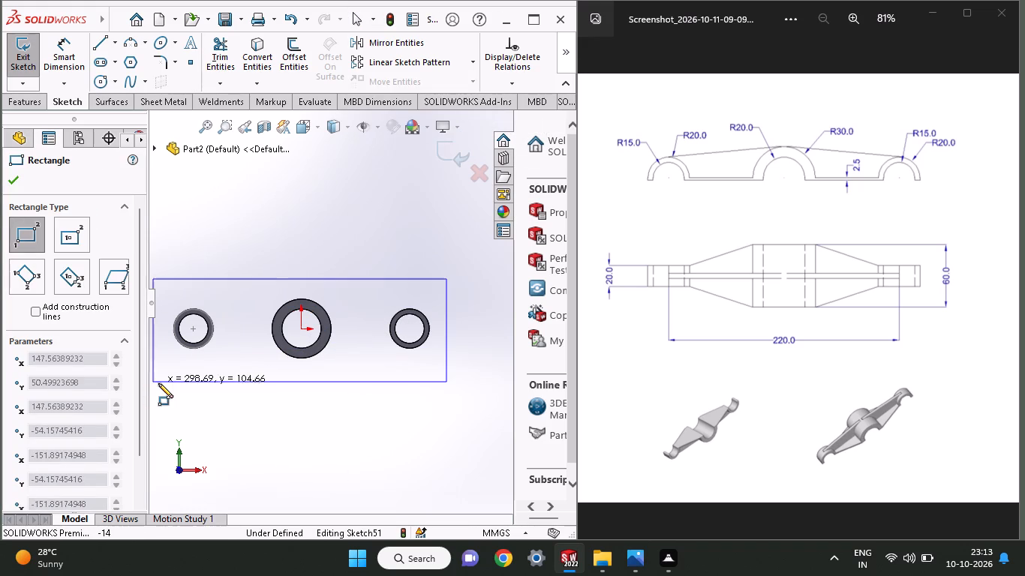
left_click(158, 380)
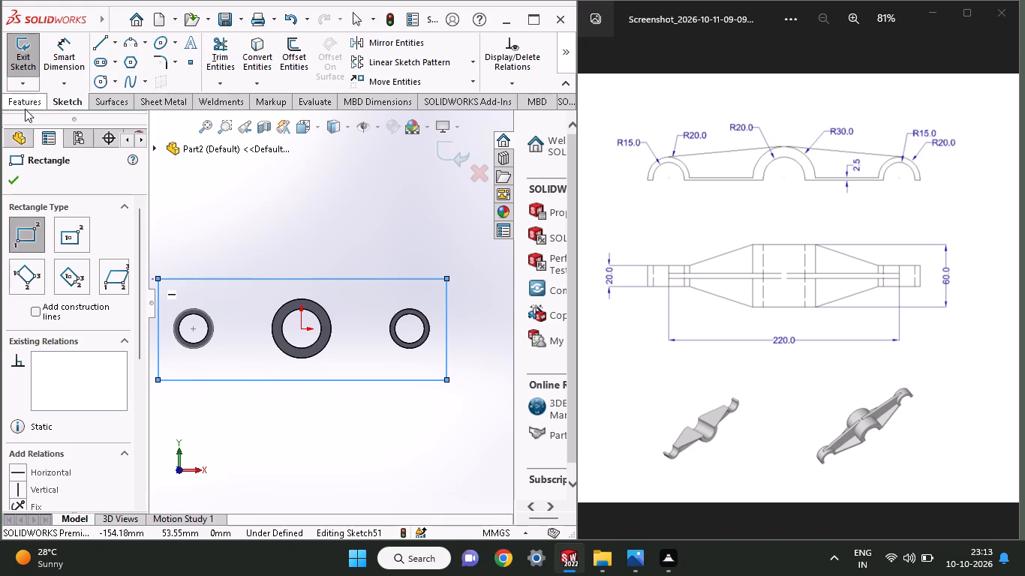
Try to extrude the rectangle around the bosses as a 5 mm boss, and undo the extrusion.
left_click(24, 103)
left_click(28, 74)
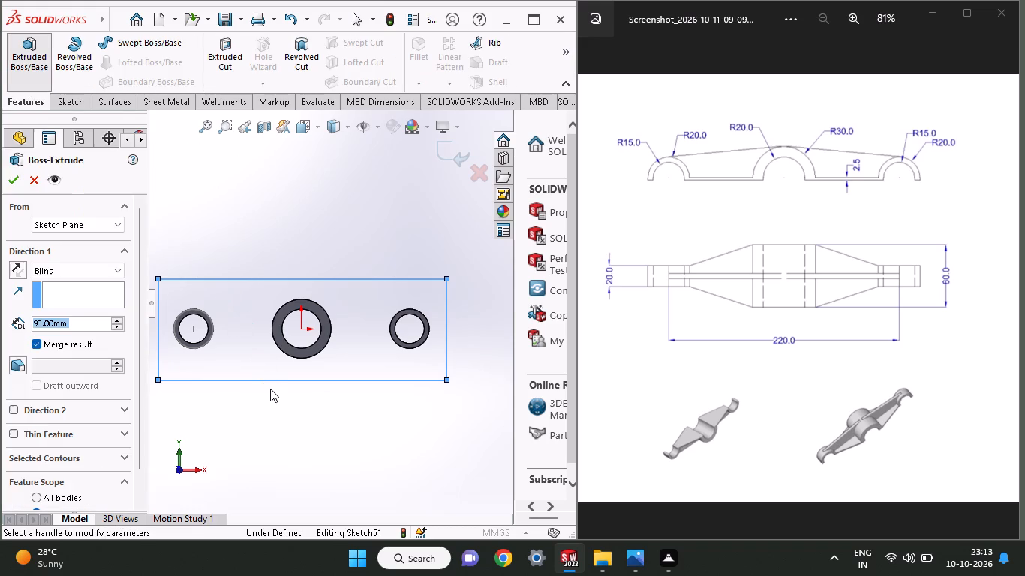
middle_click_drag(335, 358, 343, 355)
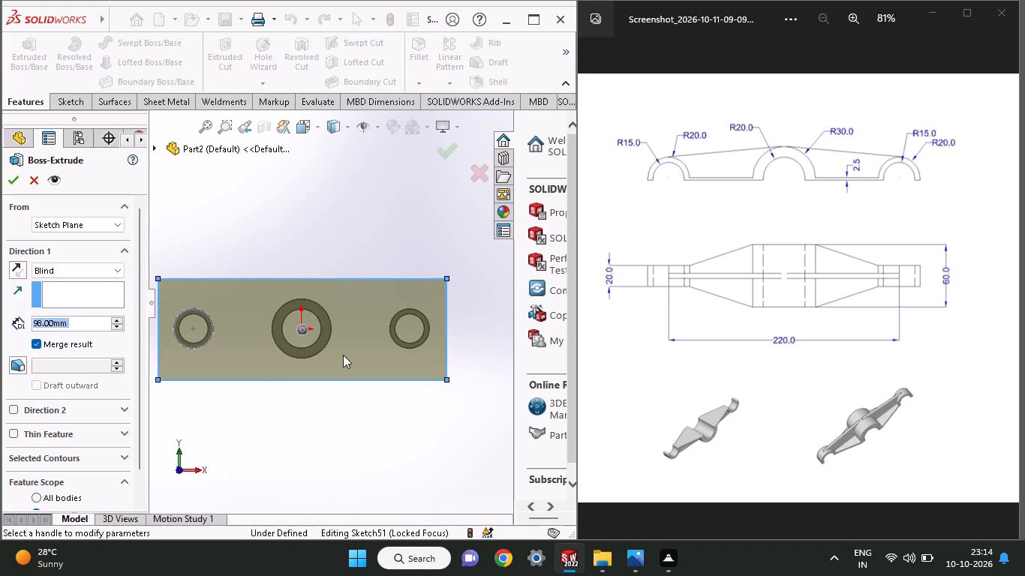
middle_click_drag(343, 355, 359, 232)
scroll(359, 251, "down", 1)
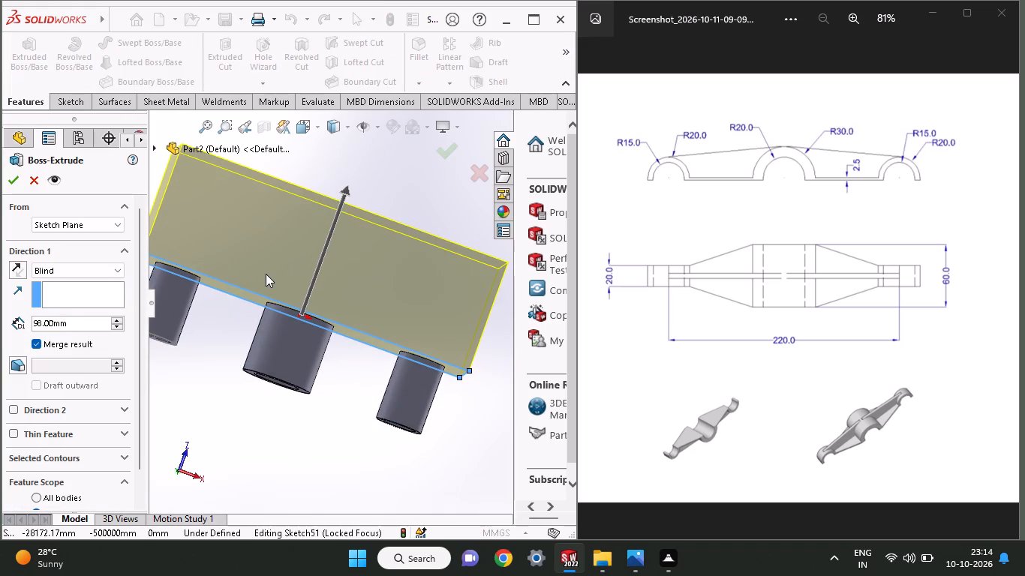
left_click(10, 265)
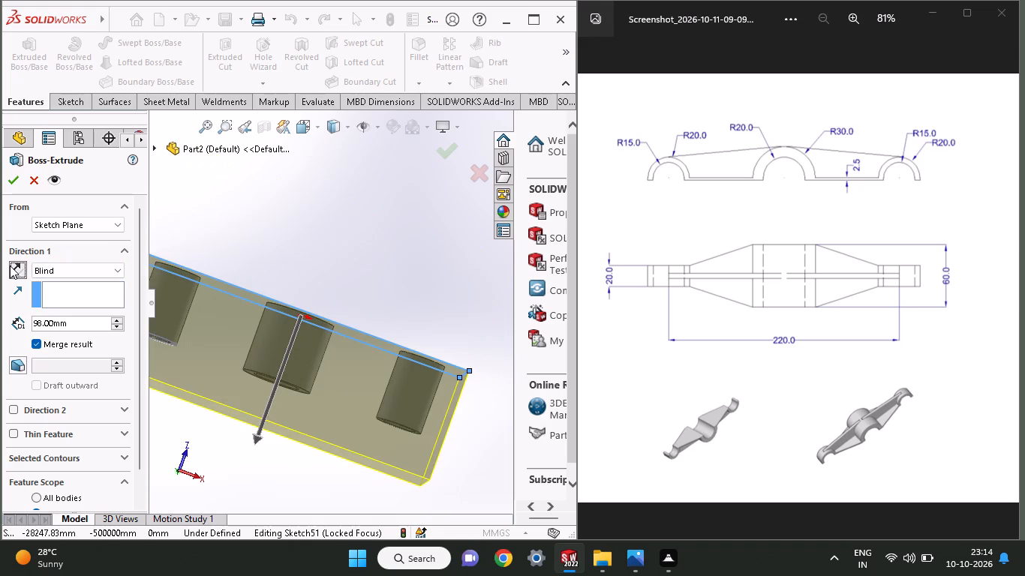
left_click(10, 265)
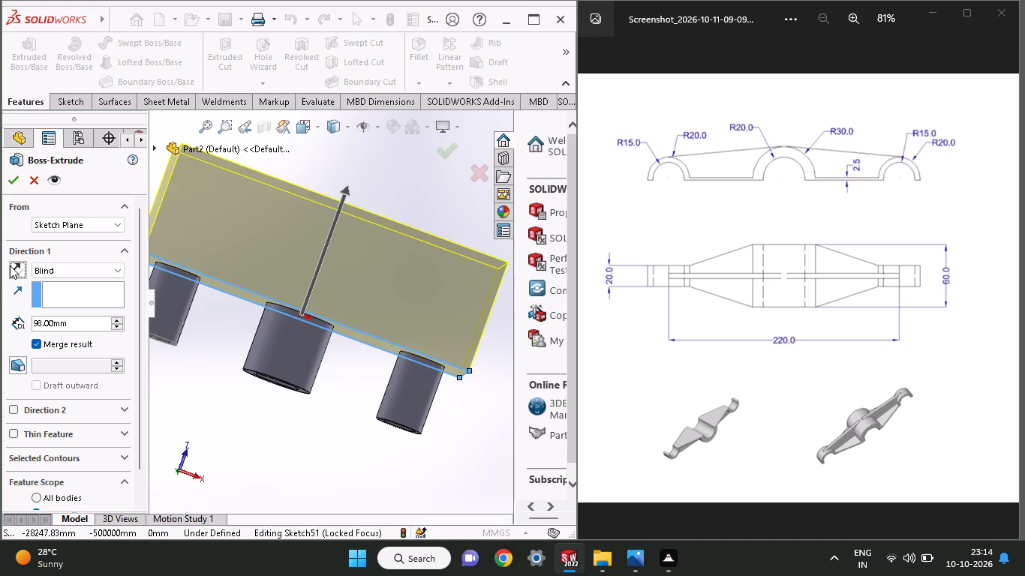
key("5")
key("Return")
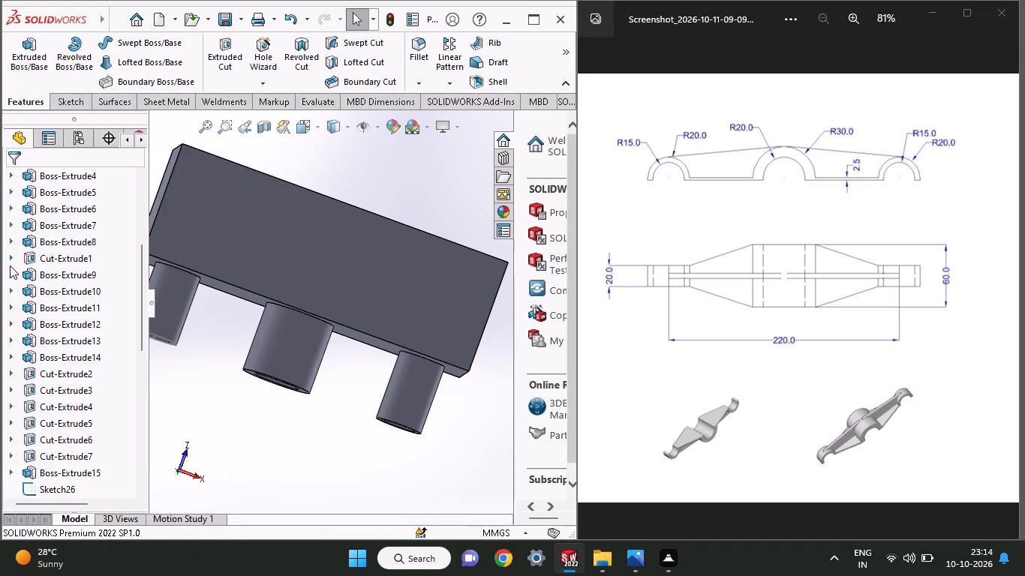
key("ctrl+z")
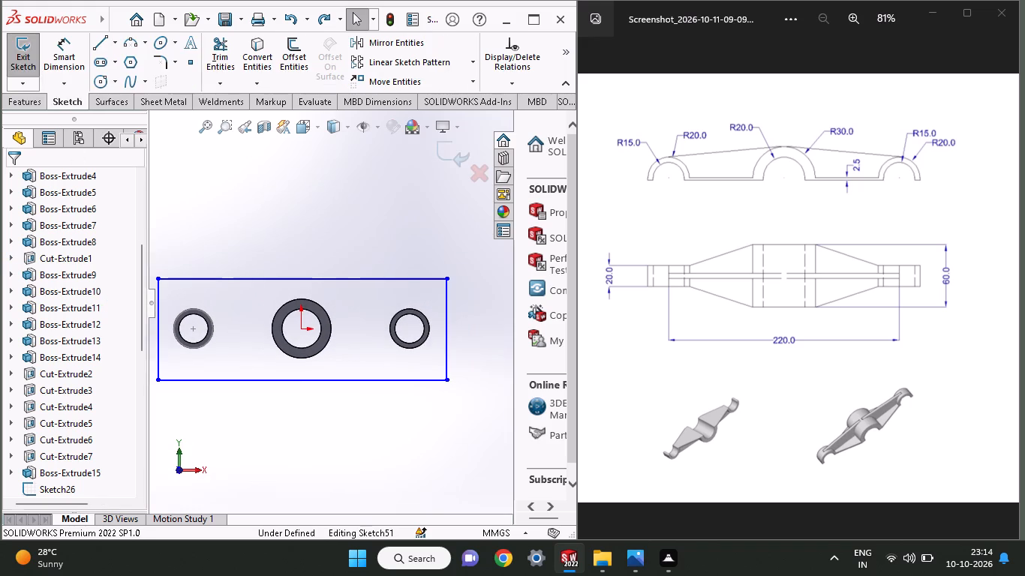
Extrude the rectangle around the three bosses as a 5 mm boss plate.
left_click(25, 98)
left_click(26, 73)
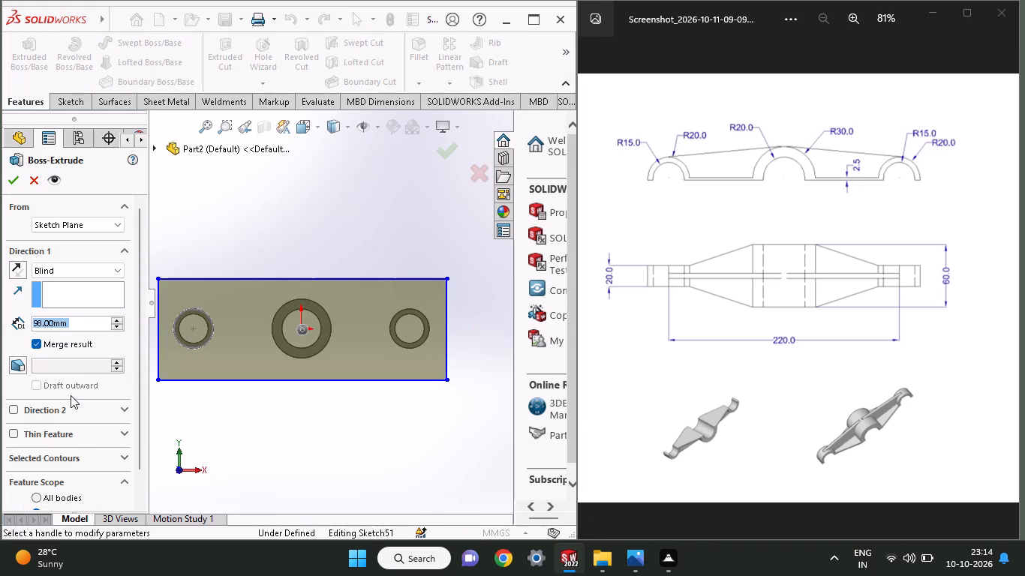
key("5")
key("Return")
middle_click_drag(299, 412, 308, 332)
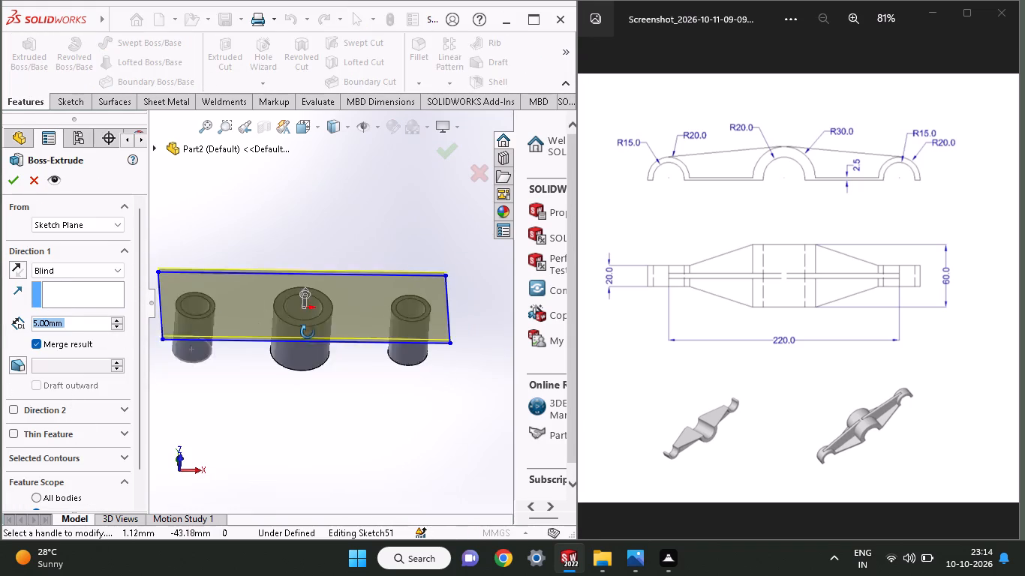
middle_click_drag(308, 332, 311, 322)
scroll(311, 323, "up", 1)
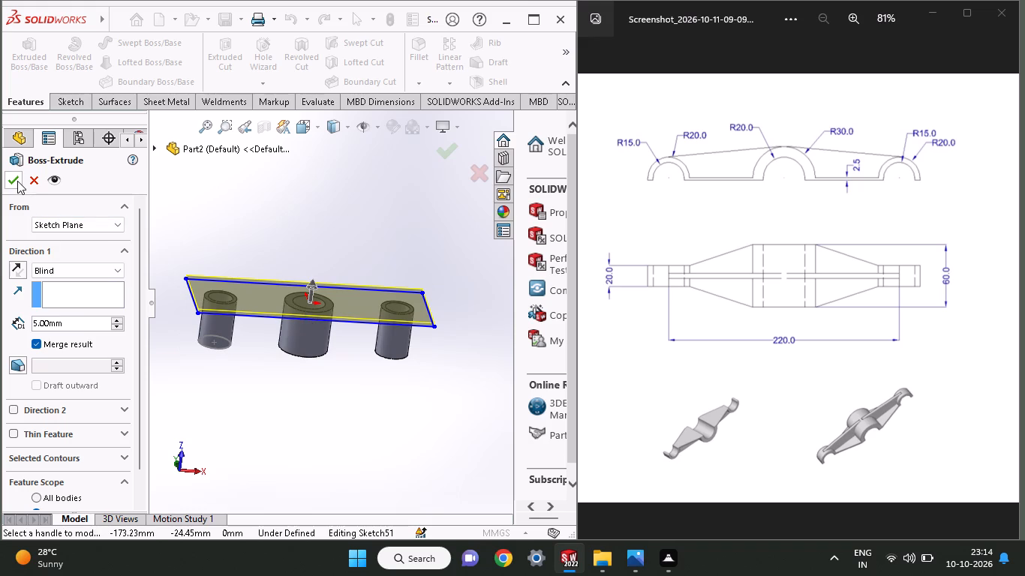
left_click(17, 181)
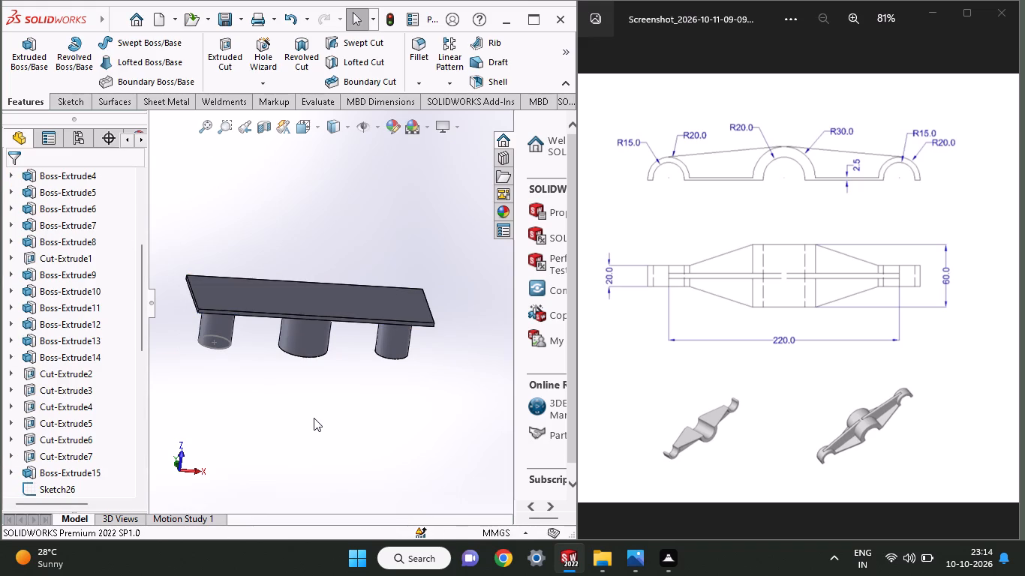
In a new sketch on the plate's boss-side face, draw a line about 124 mm long from above the X 110 mm boss to the centre boss's top.
middle_click_drag(314, 418, 286, 349)
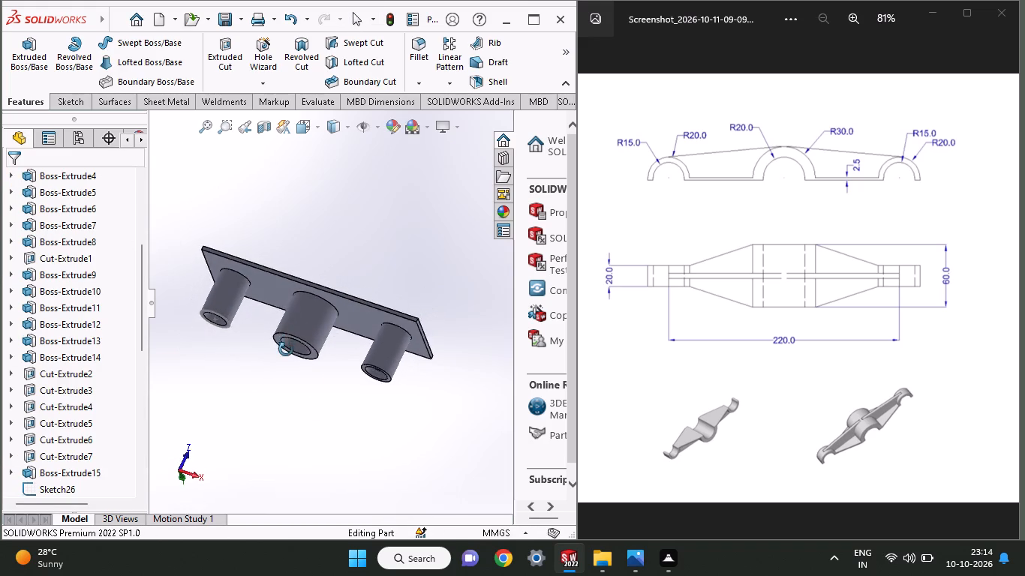
middle_click_drag(286, 349, 274, 362)
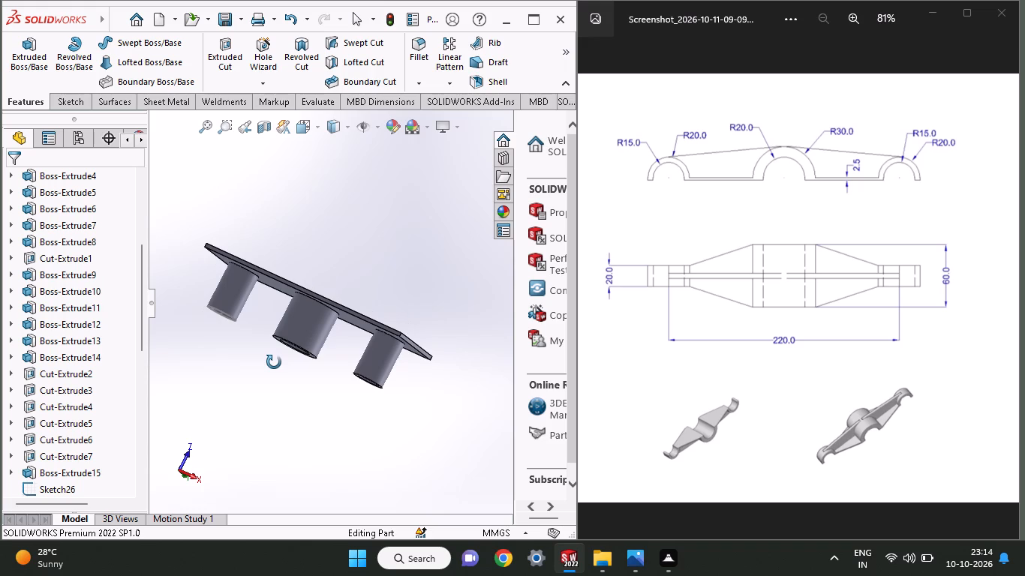
middle_click_drag(274, 362, 457, 382)
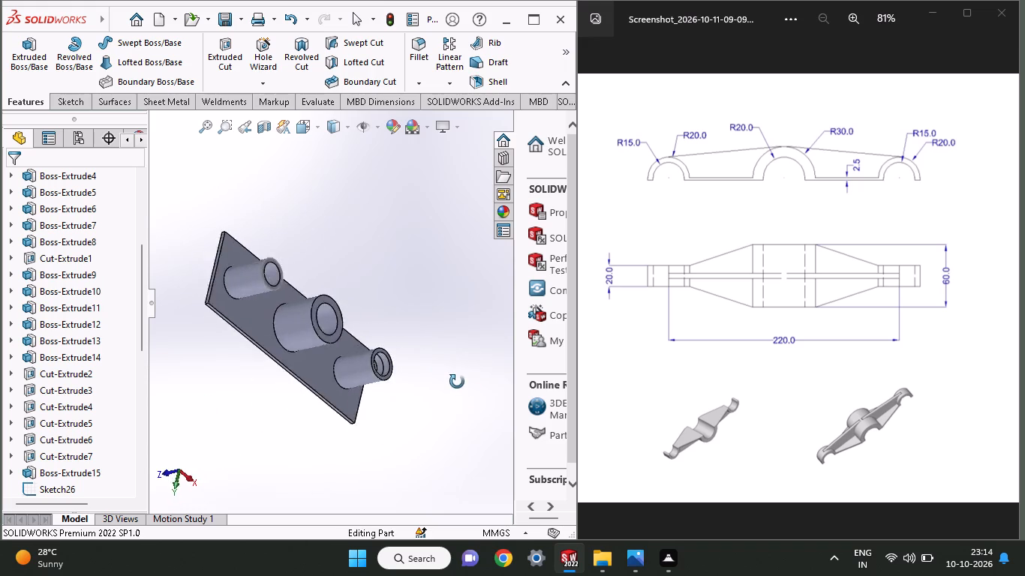
middle_click_drag(457, 382, 396, 418)
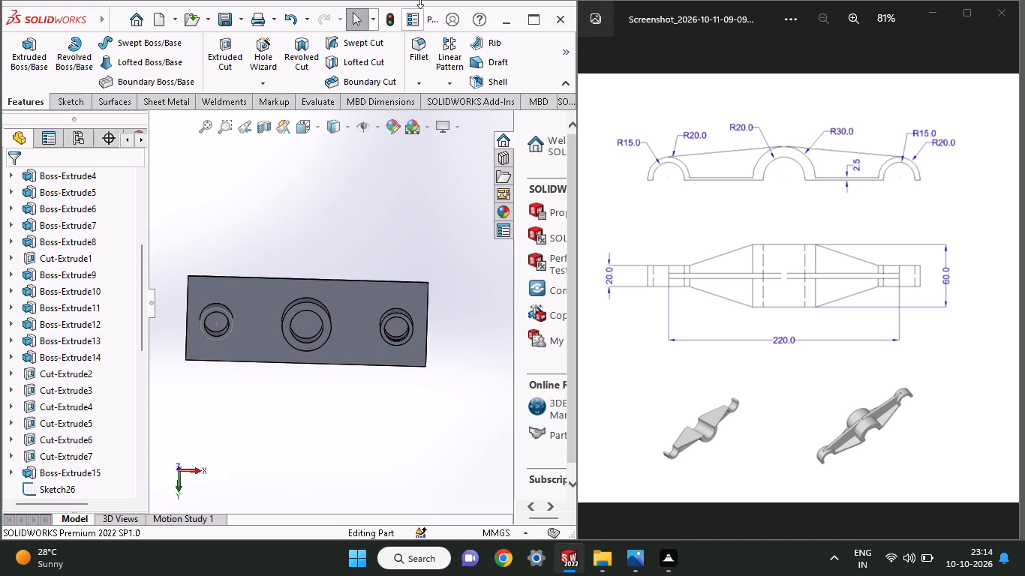
left_click(251, 289)
left_click(319, 248)
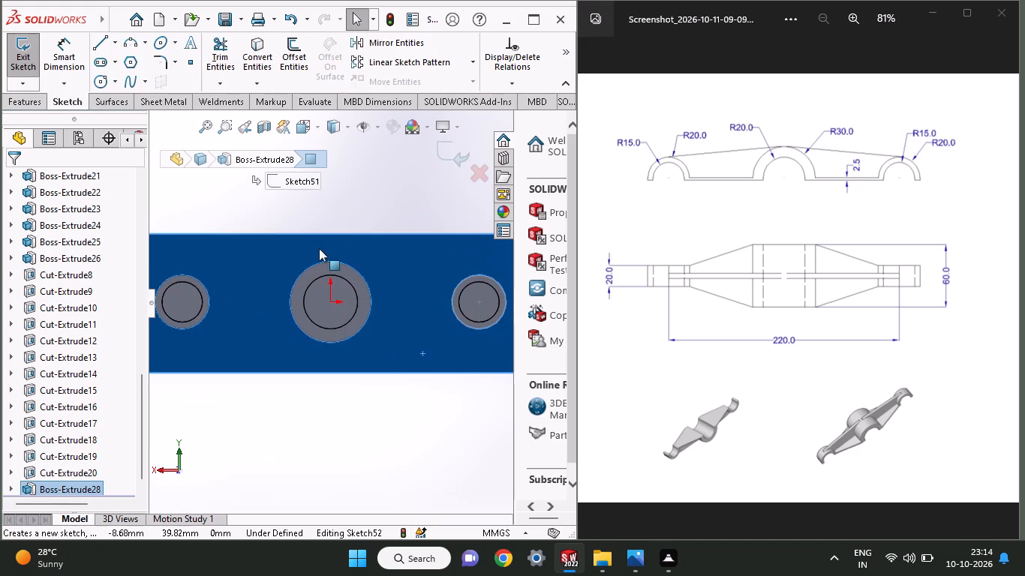
left_click(104, 40)
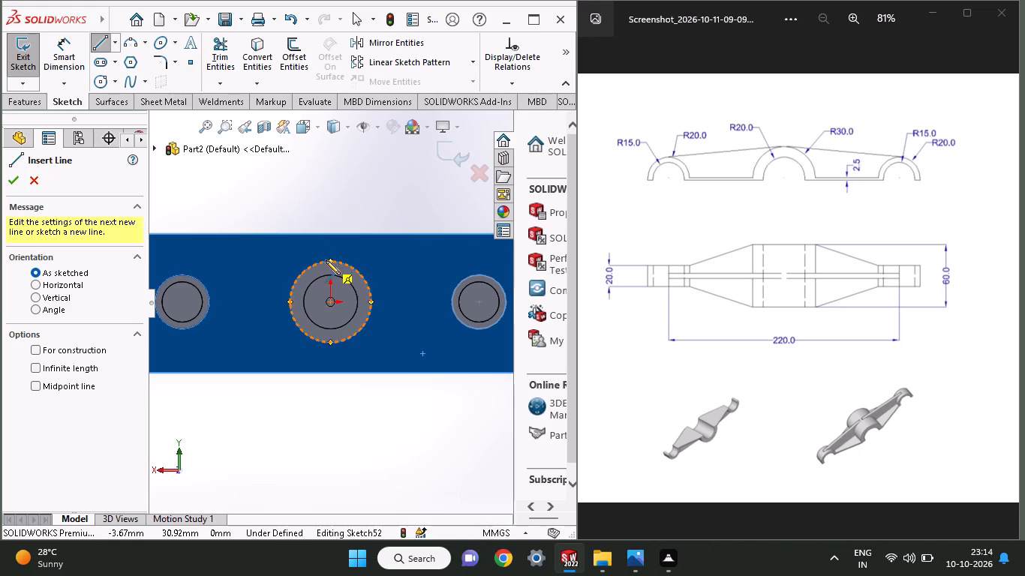
left_click(159, 273)
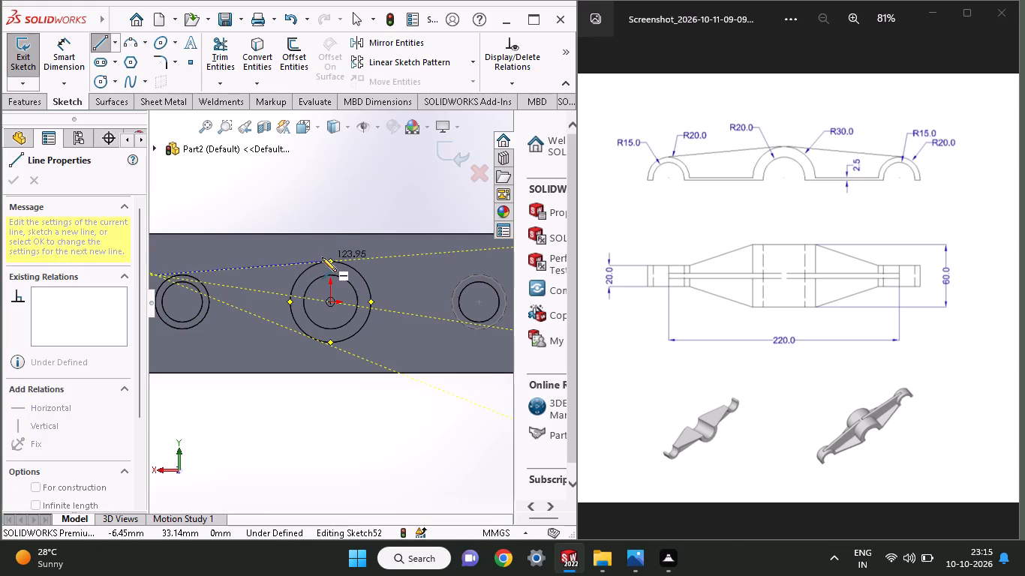
left_click(322, 256)
right_click(313, 158)
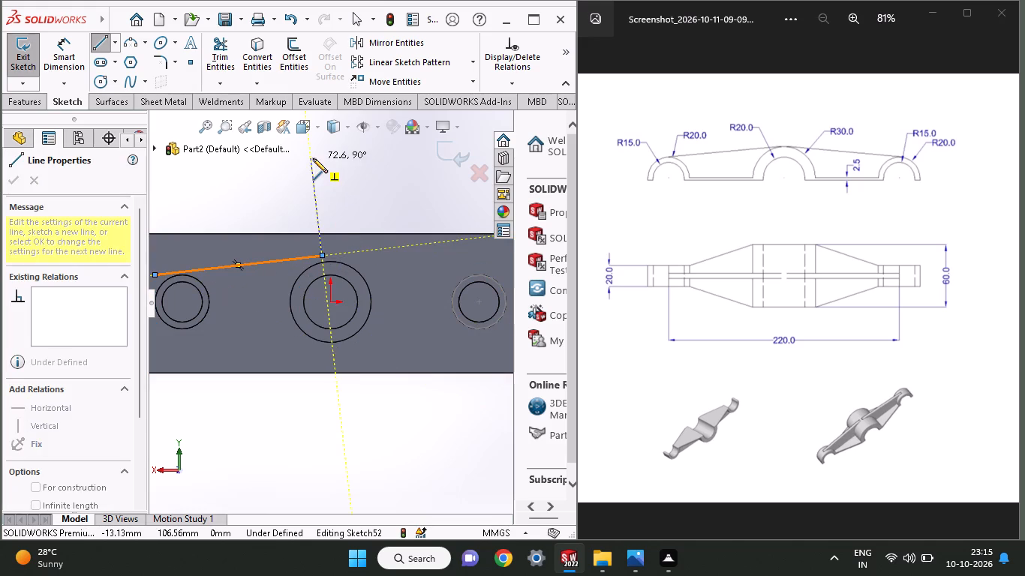
left_click(330, 176)
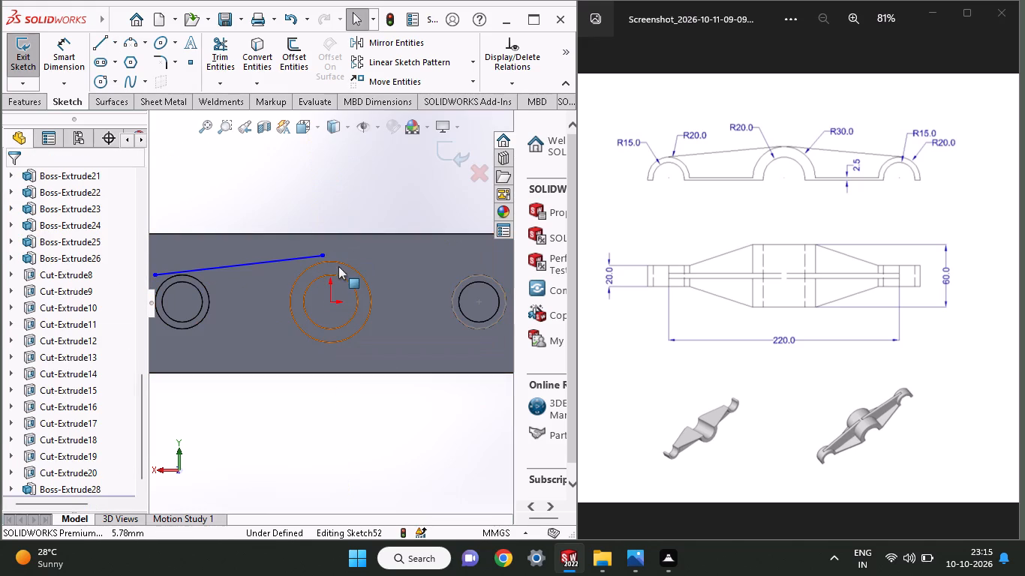
Make the line tangent to the outer edges of the centre boss and the X 110 mm boss.
left_click(335, 260, "shift")
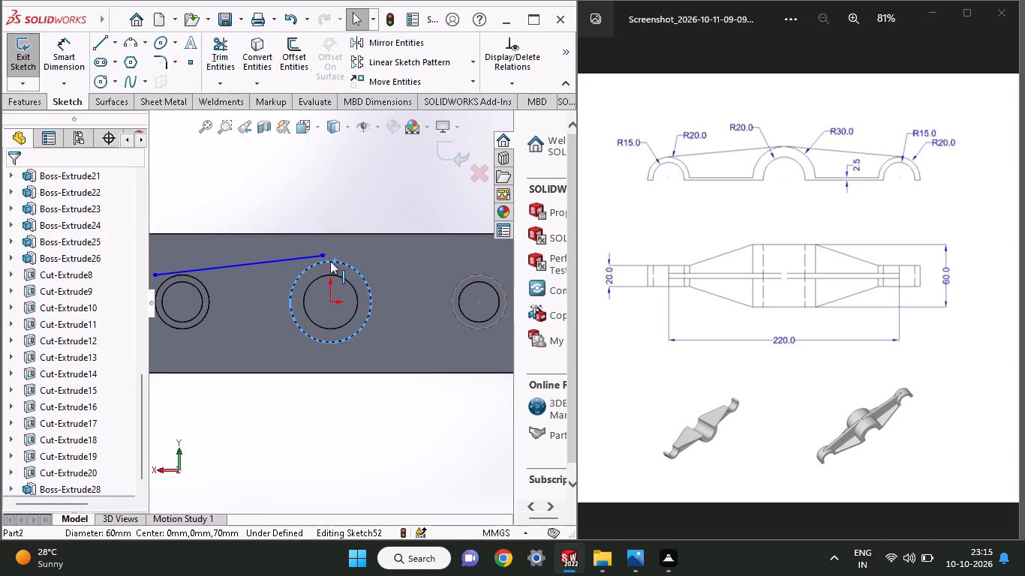
left_click(308, 256, "shift")
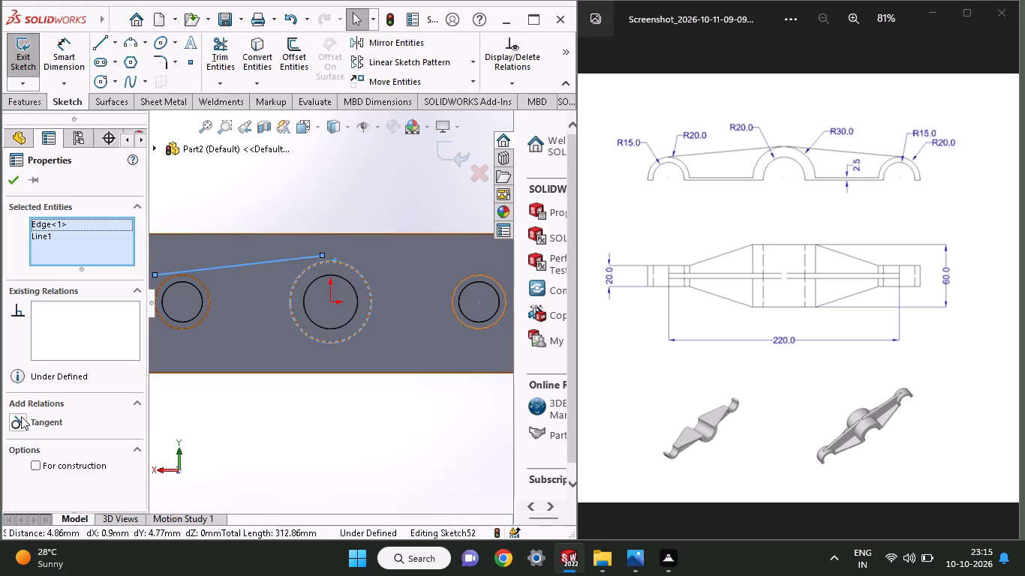
left_click(21, 414)
left_click(11, 175)
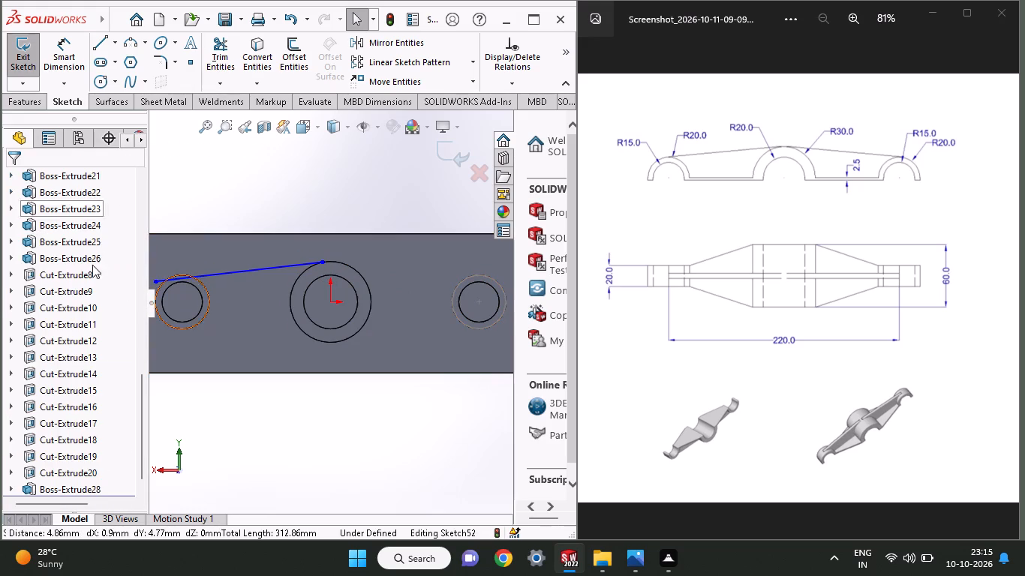
left_click(204, 289, "shift")
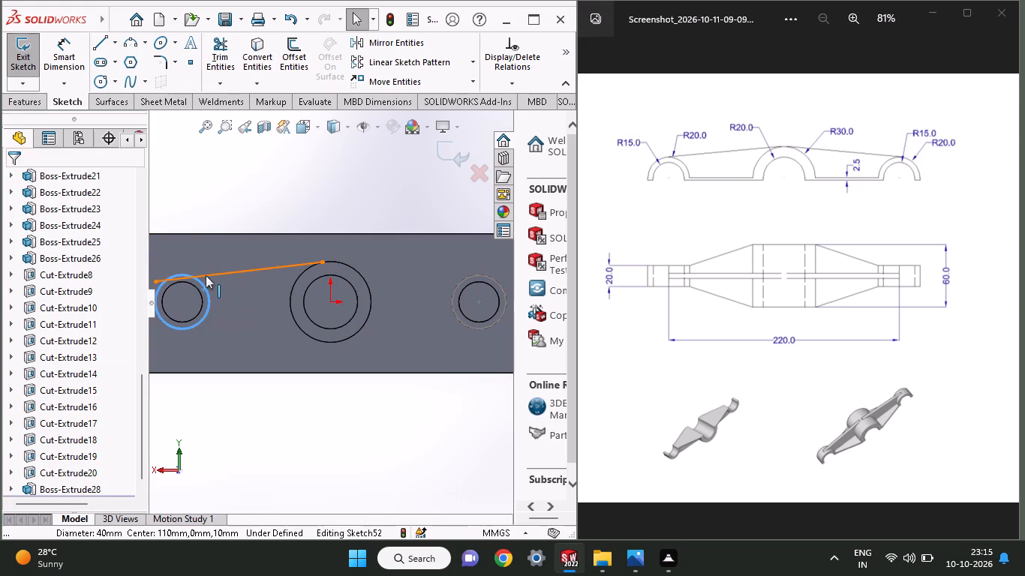
left_click(206, 275, "shift")
left_click(47, 415)
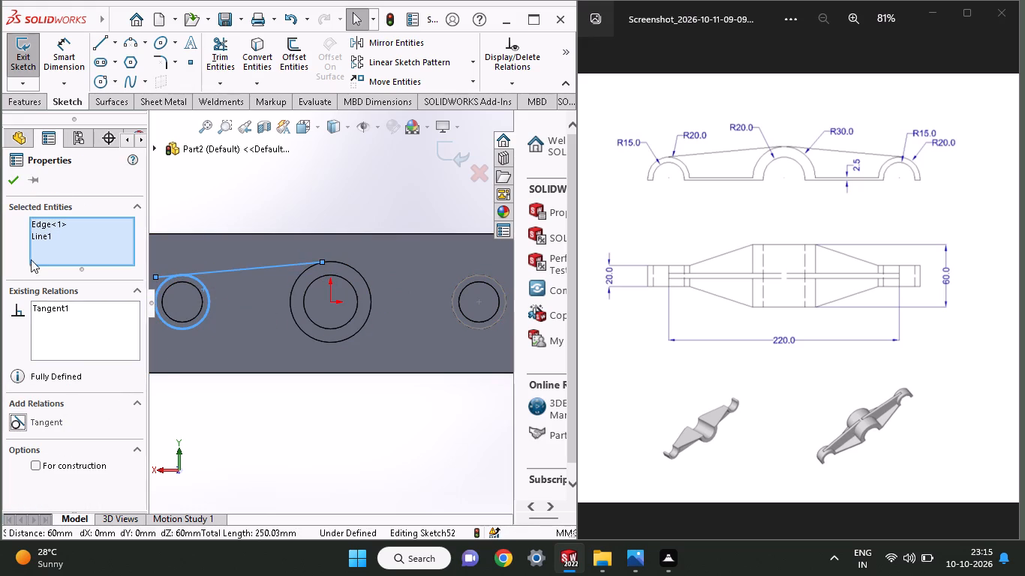
left_click(16, 185)
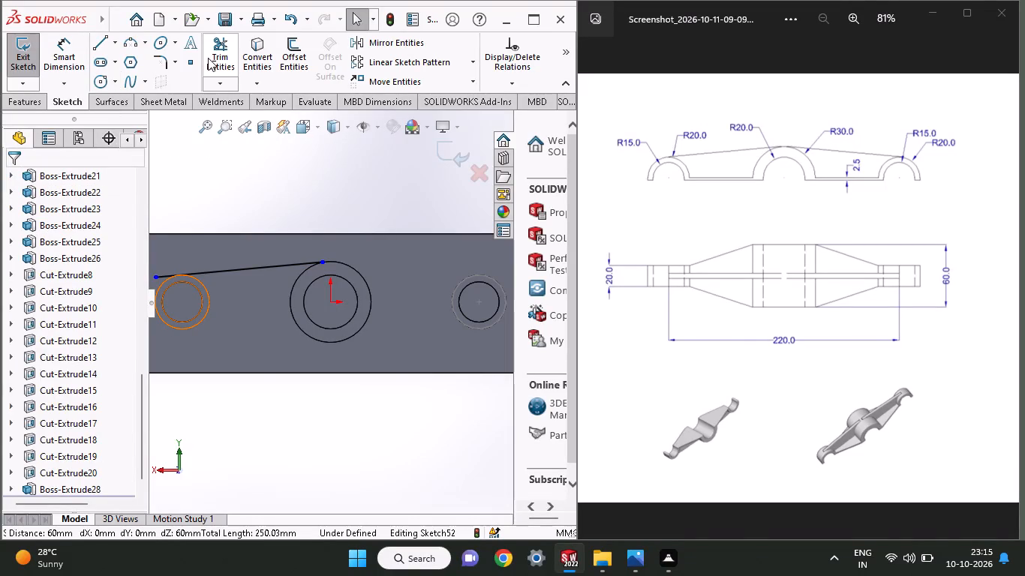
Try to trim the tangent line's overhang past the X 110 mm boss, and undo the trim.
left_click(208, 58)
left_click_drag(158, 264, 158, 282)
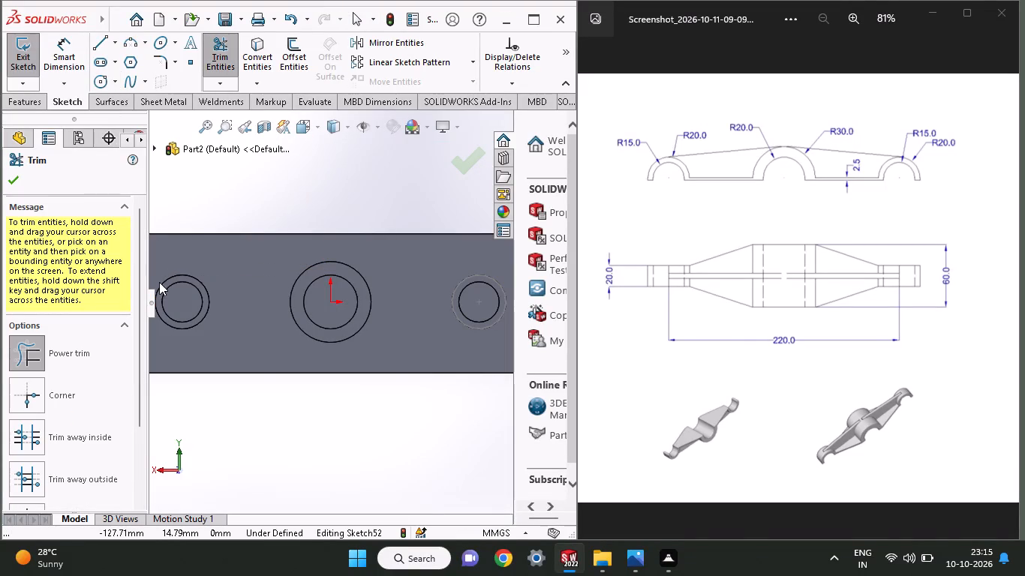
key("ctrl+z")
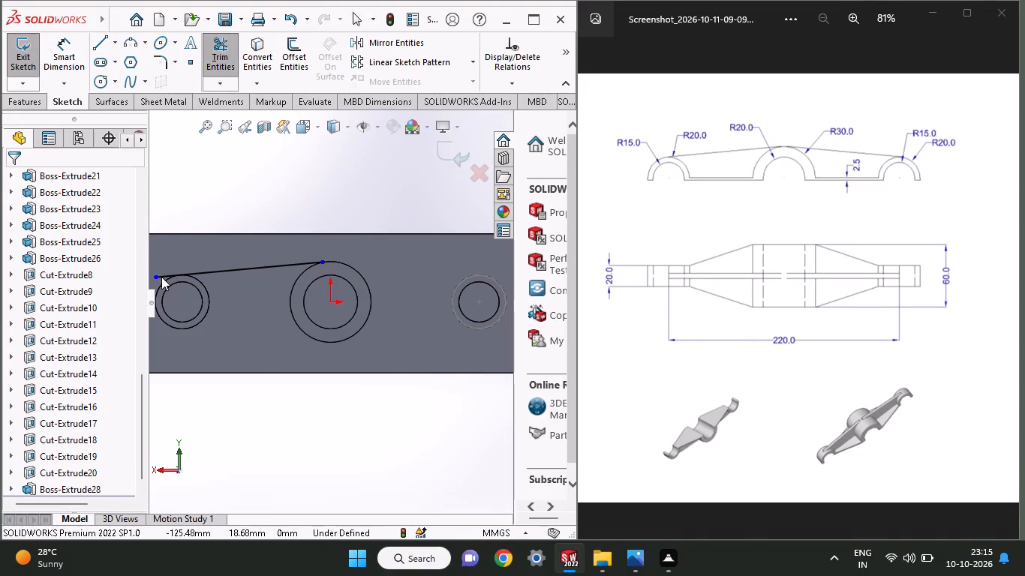
Sketch a helper line about 30 mm long from the X 110 mm boss's centre across the tangent line.
left_click(104, 43)
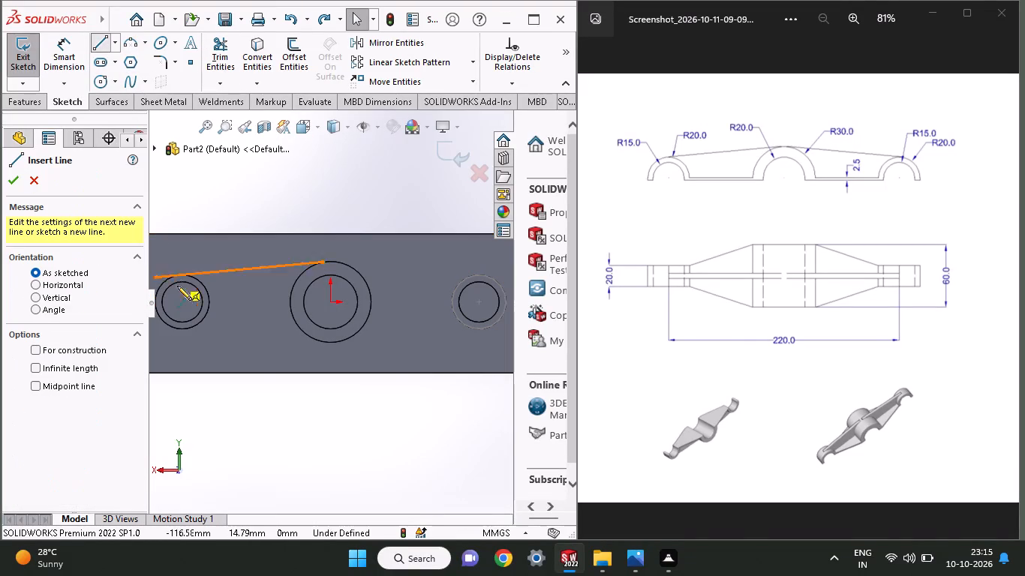
left_click(183, 304)
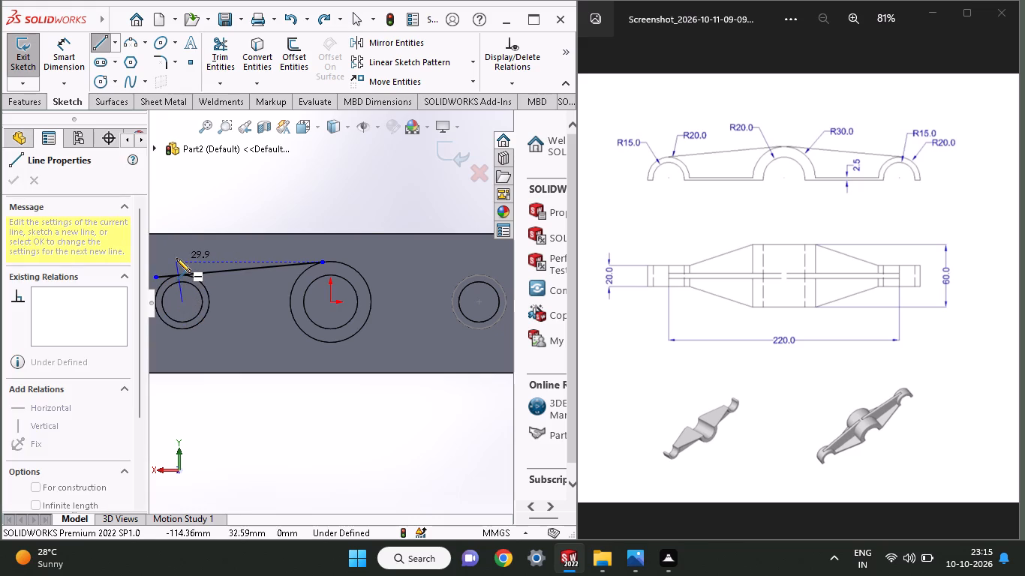
left_click(176, 258)
key("Escape")
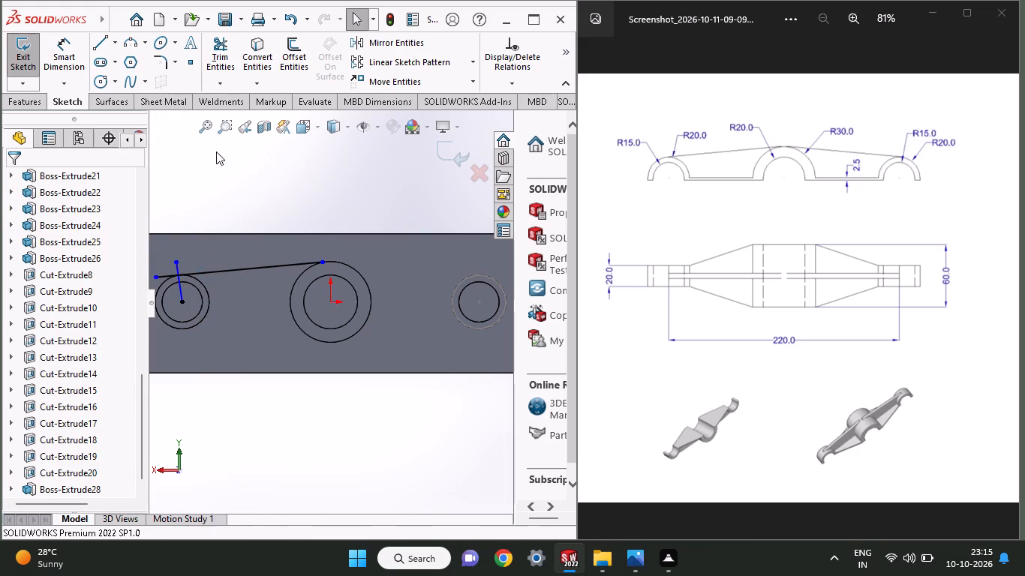
Trim the tangent line's overhang beyond the helper line at the X 110 mm boss, and trim away the whole helper line.
left_click(225, 52)
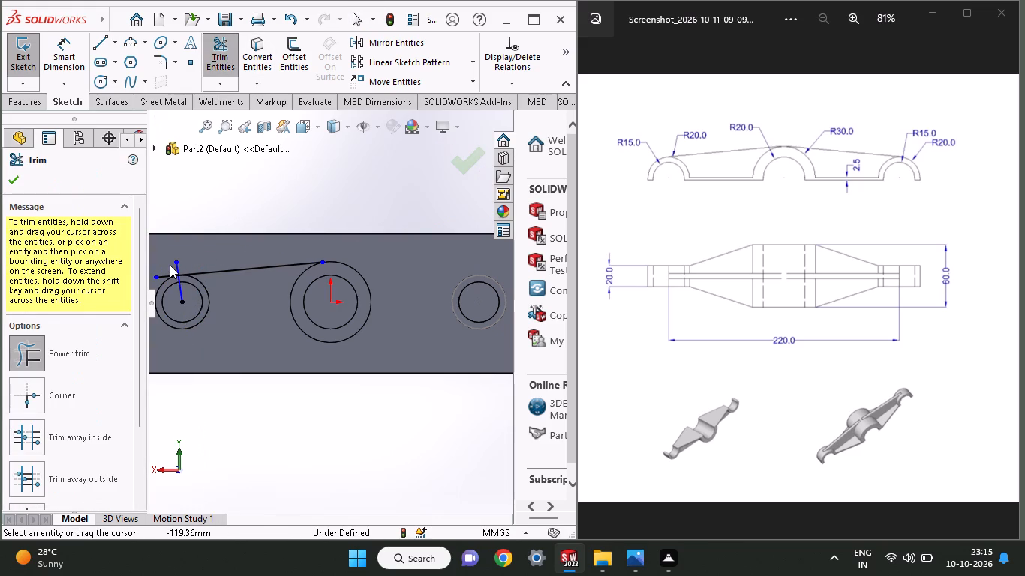
left_click(168, 265)
left_click_drag(168, 265, 161, 286)
left_click_drag(166, 257, 166, 284)
left_click_drag(166, 284, 166, 288)
left_click_drag(185, 258, 170, 265)
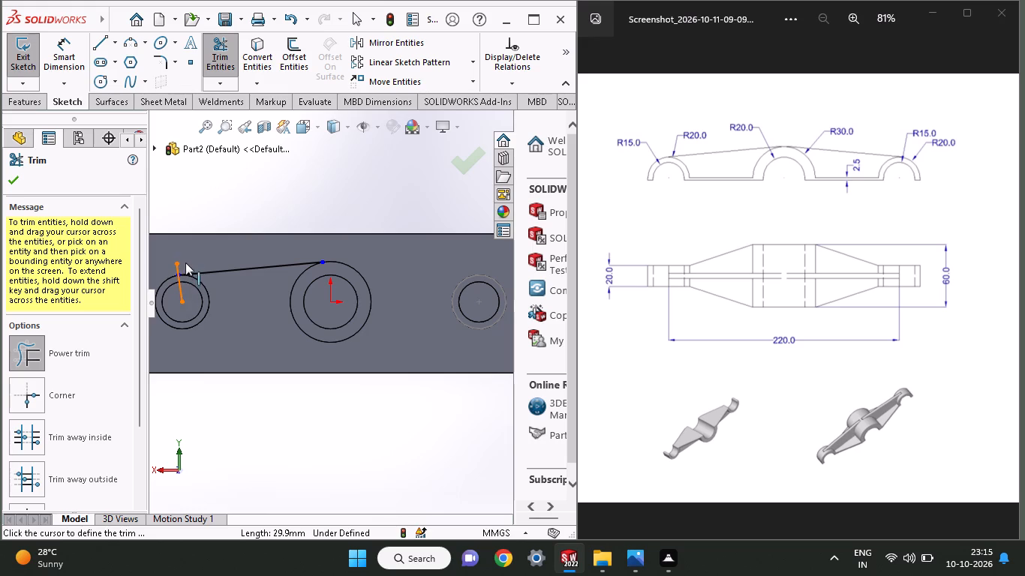
left_click_drag(191, 262, 169, 269)
left_click_drag(193, 293, 161, 298)
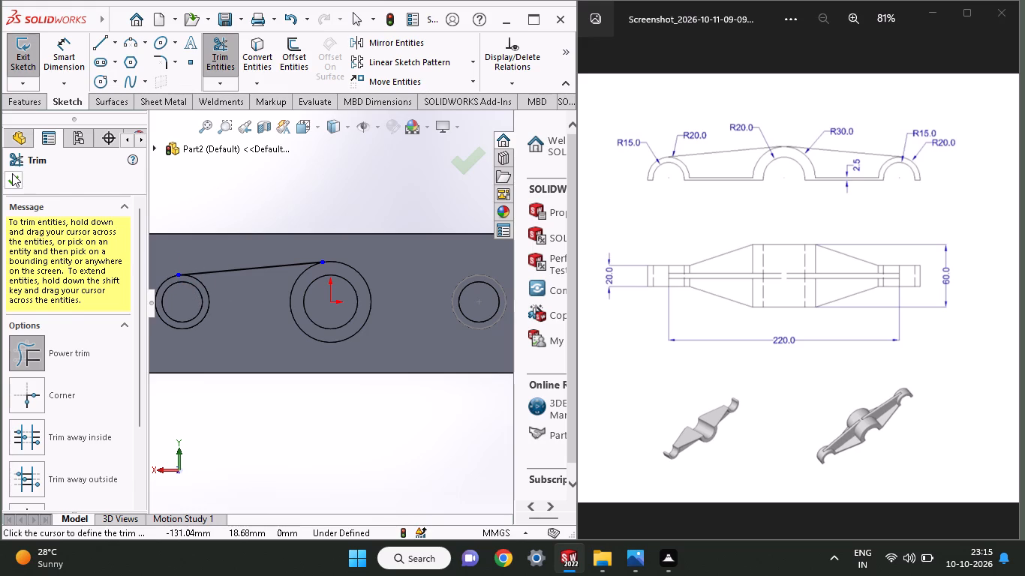
left_click(12, 173)
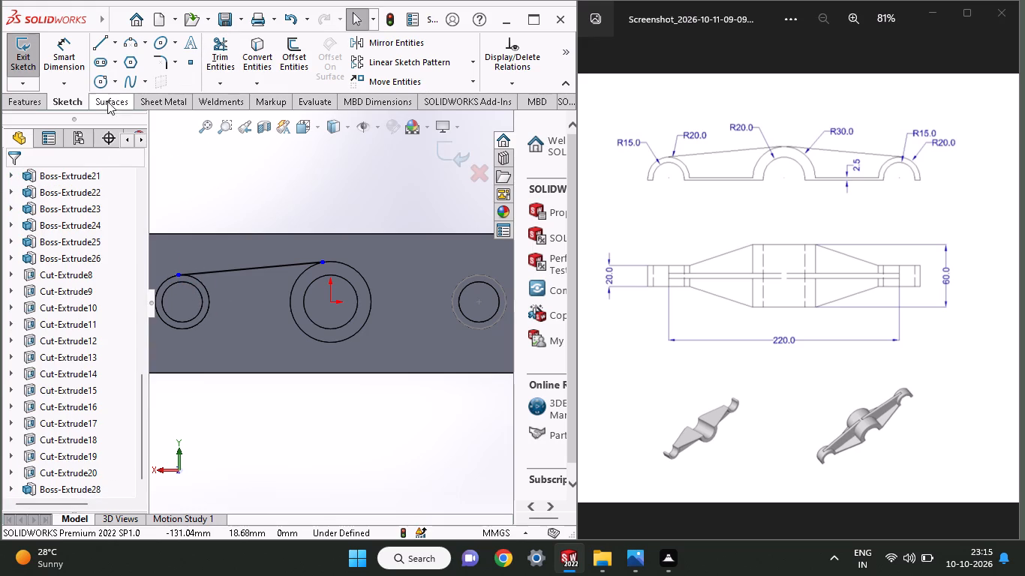
Sketch a circle centred on the X 110 mm boss, matching its outer edge.
left_click(105, 91)
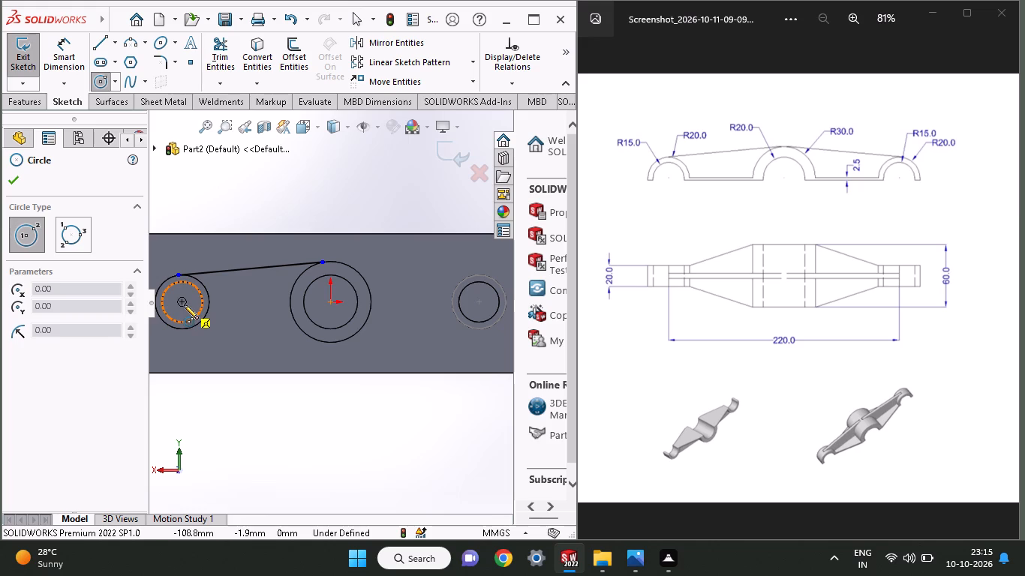
left_click(184, 304)
left_click(180, 272)
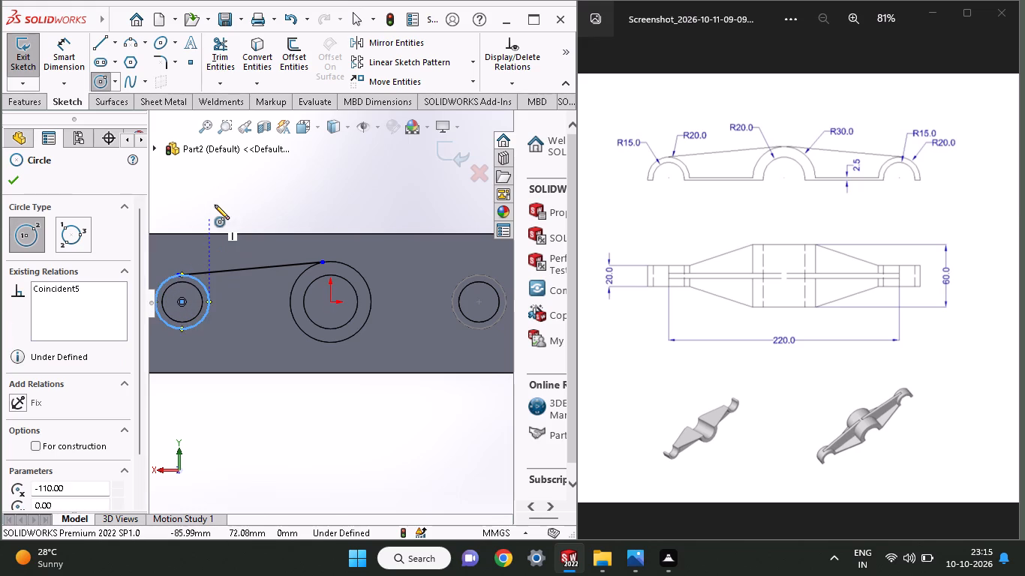
right_click(215, 199)
left_click(228, 208)
scroll(227, 209, "down", 1)
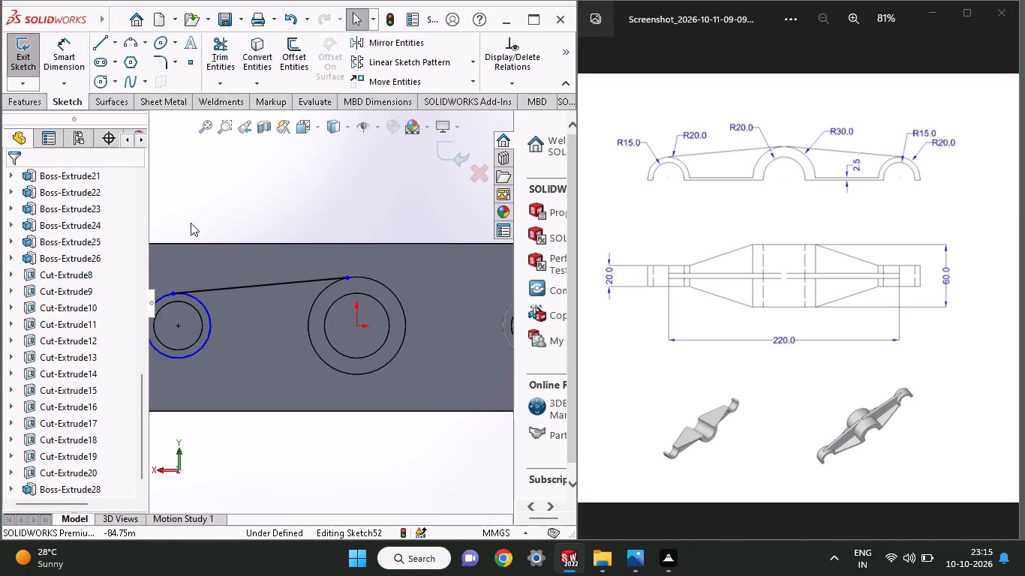
Sketch a circle of about 30 mm radius centred on the origin, matching the middle boss's outer edge.
left_click(105, 76)
scroll(296, 217, "up", 1)
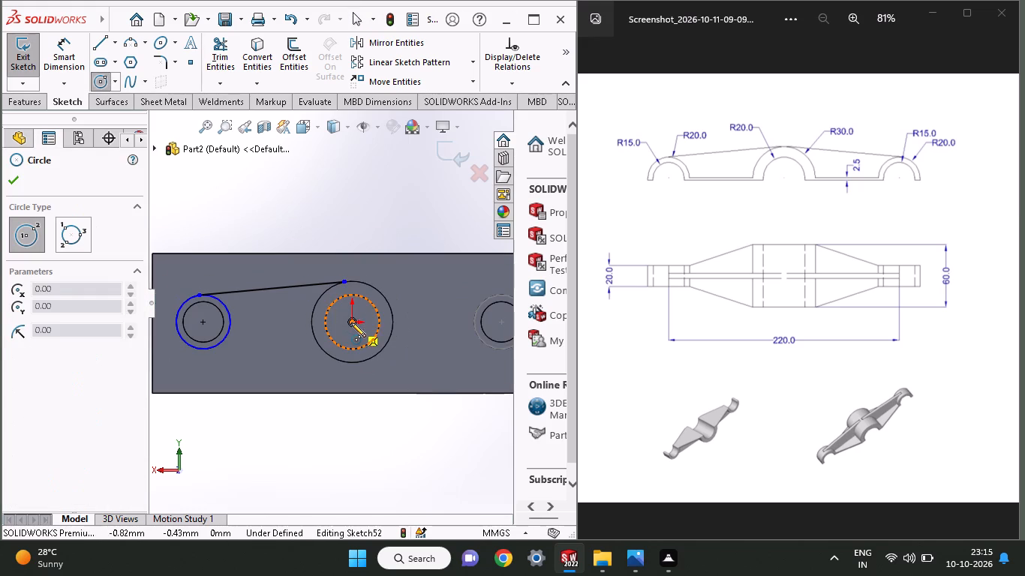
left_click(351, 322)
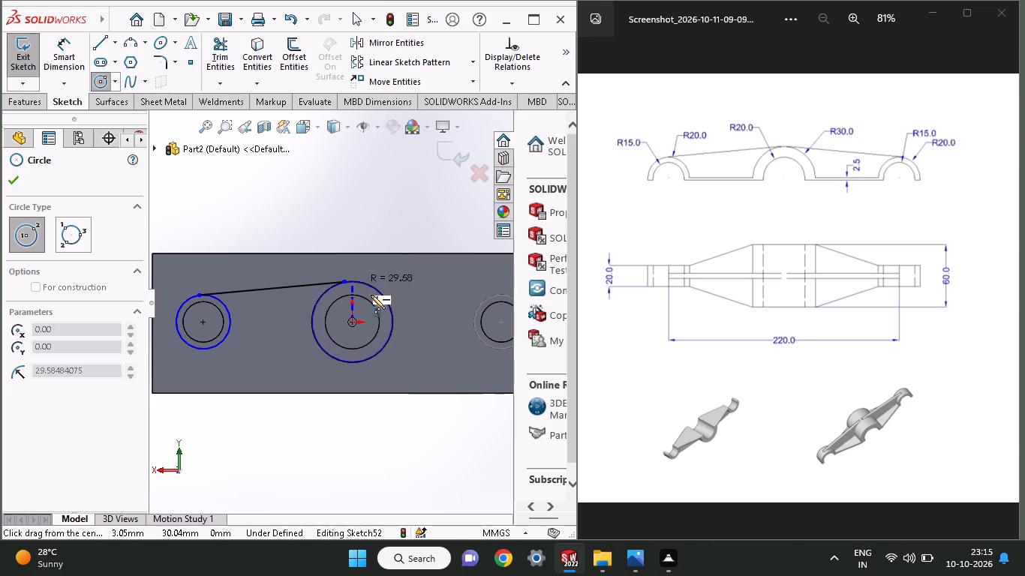
left_click(374, 289)
right_click(308, 220)
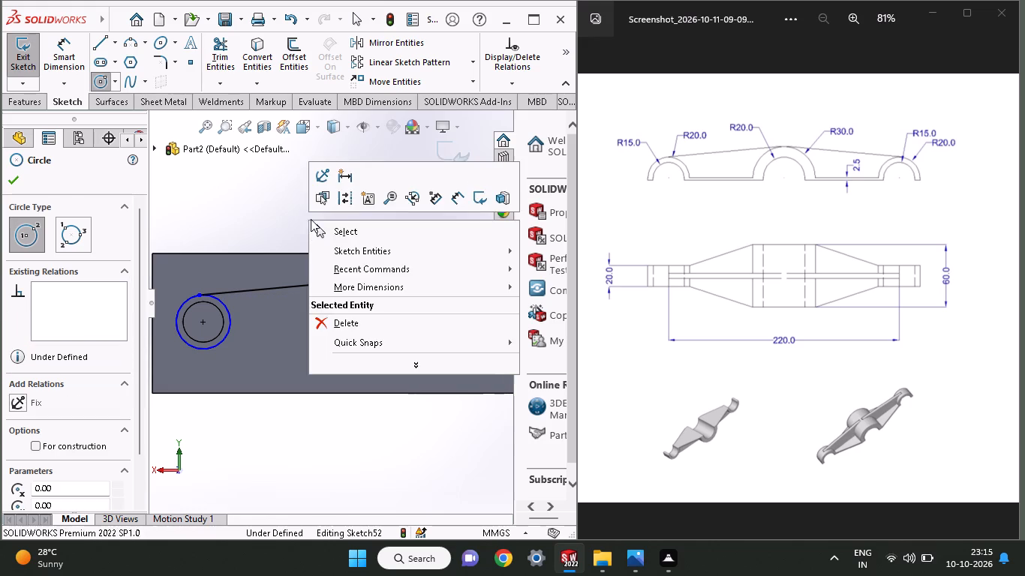
left_click(336, 229)
Sketch a sloping line about 122 mm long just below the X 110 mm boss circle and the middle boss circle.
scroll(336, 229, "down", 1)
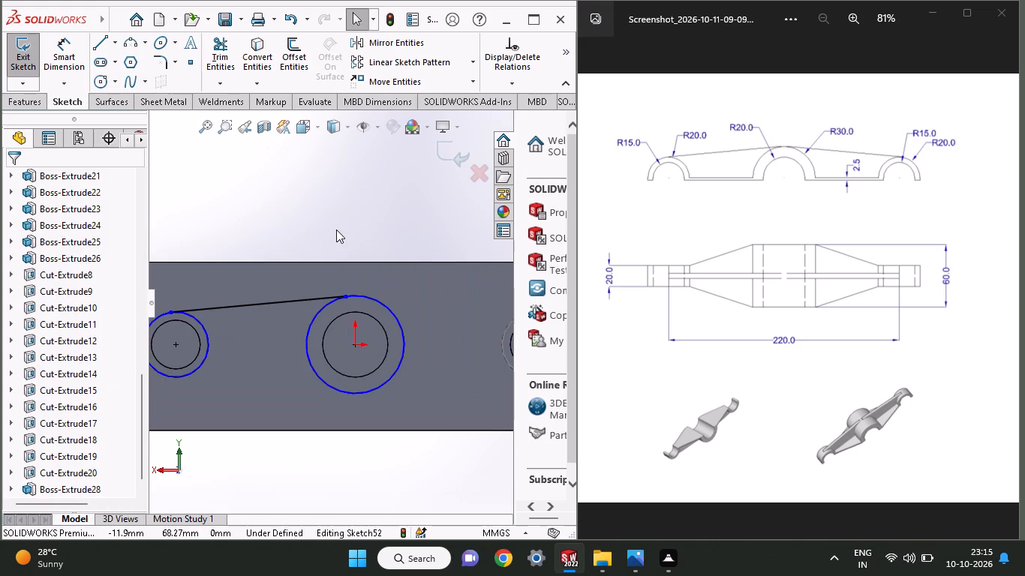
scroll(305, 368, "up", 2, "ctrl")
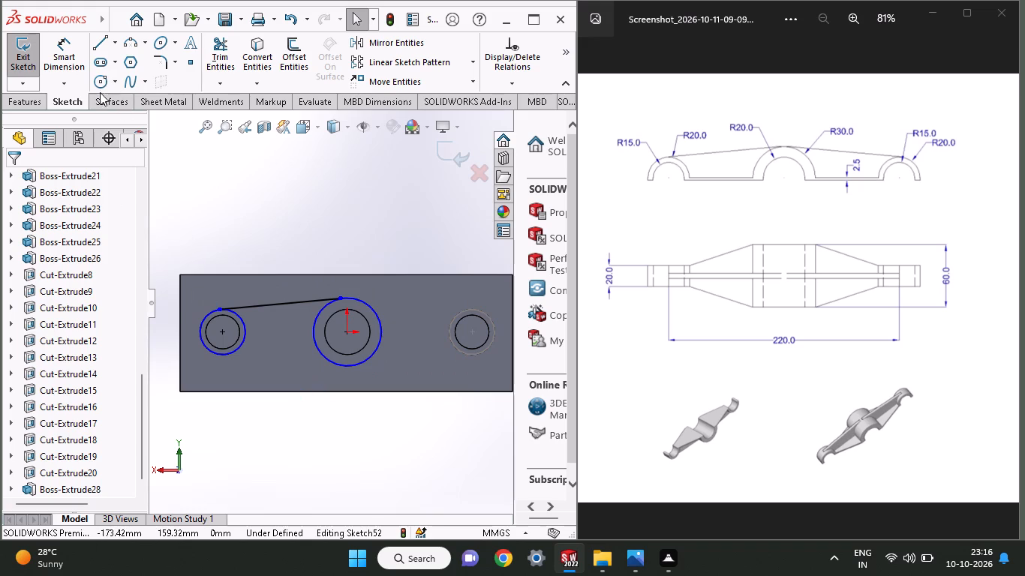
left_click(95, 43)
left_click(210, 361)
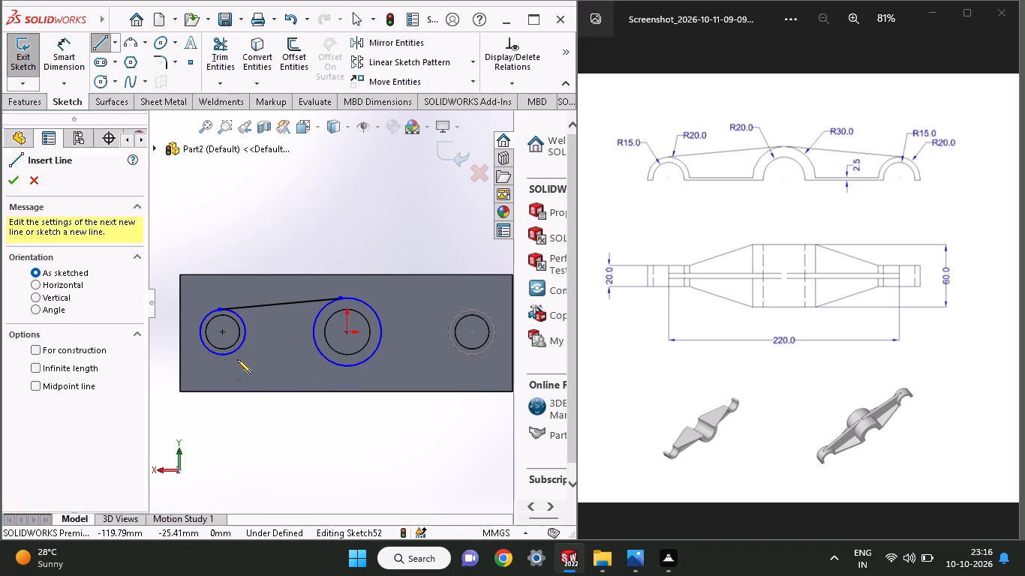
left_click(345, 372)
right_click(343, 225)
left_click(354, 238)
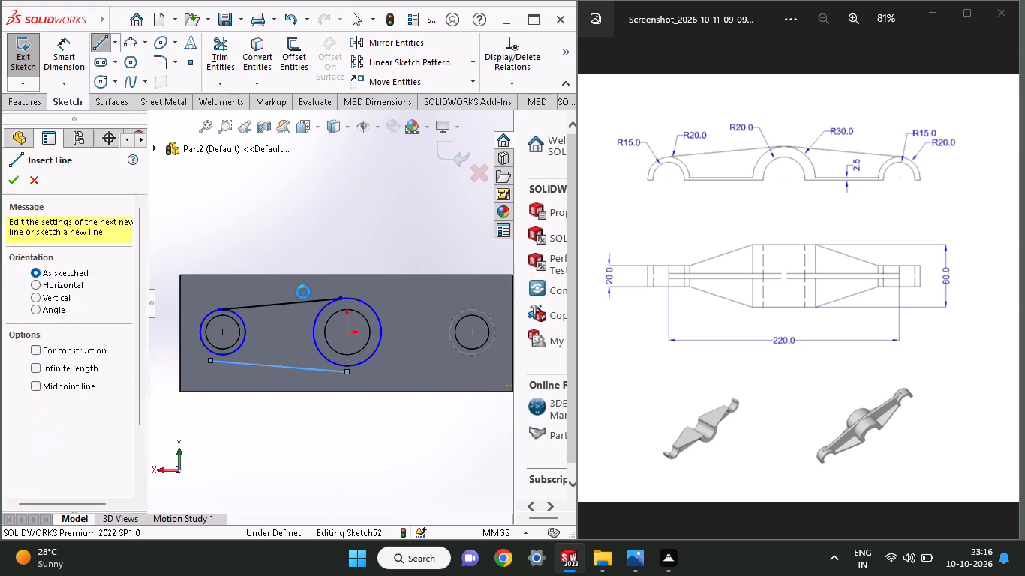
Make the lower line tangent to the X 110 mm boss circle and to the middle boss circle.
left_click(242, 359)
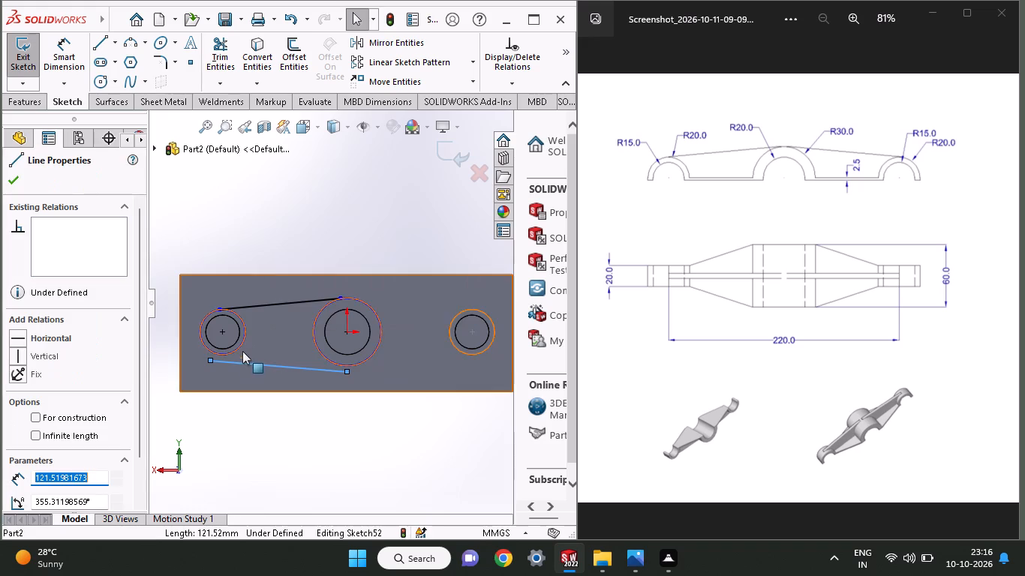
left_click(242, 346, "shift")
left_click(50, 418)
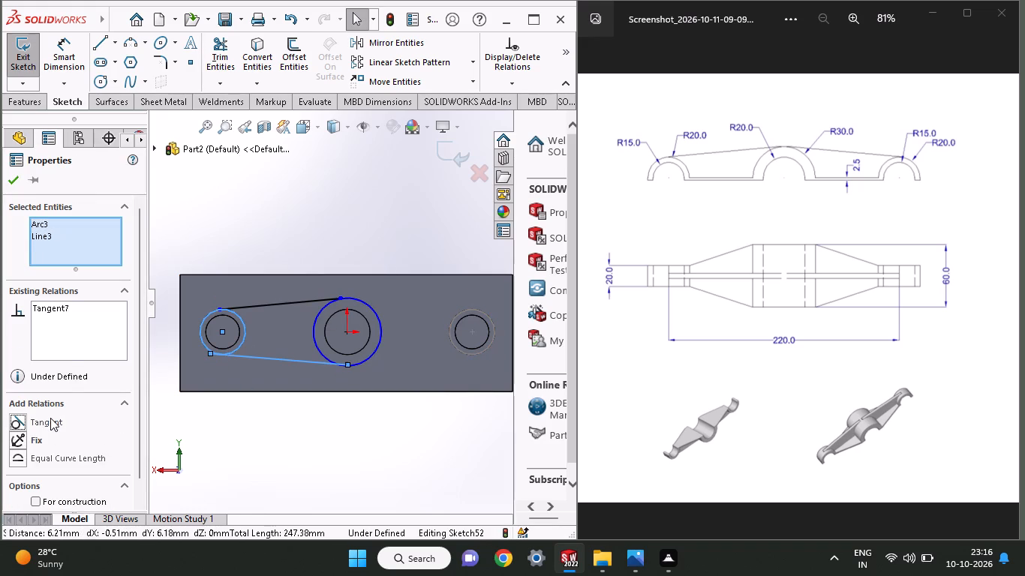
left_click(17, 184)
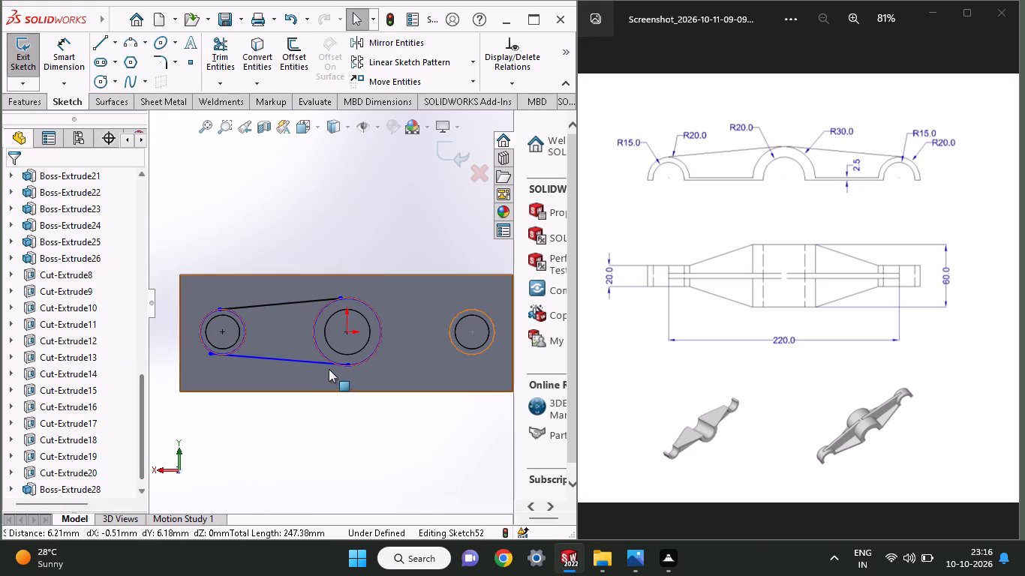
left_click(316, 359, "shift")
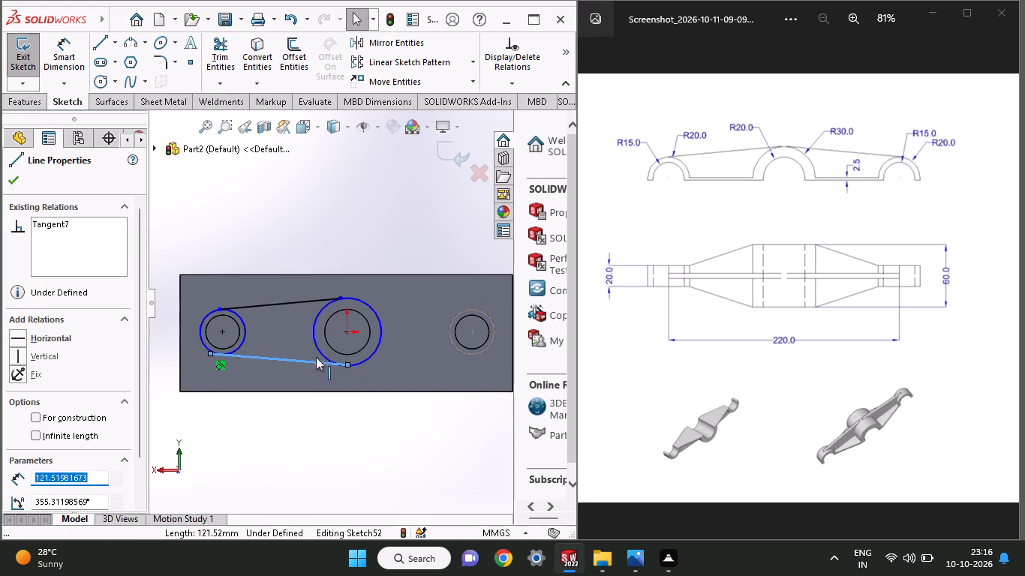
left_click(317, 349, "shift")
left_click(56, 421)
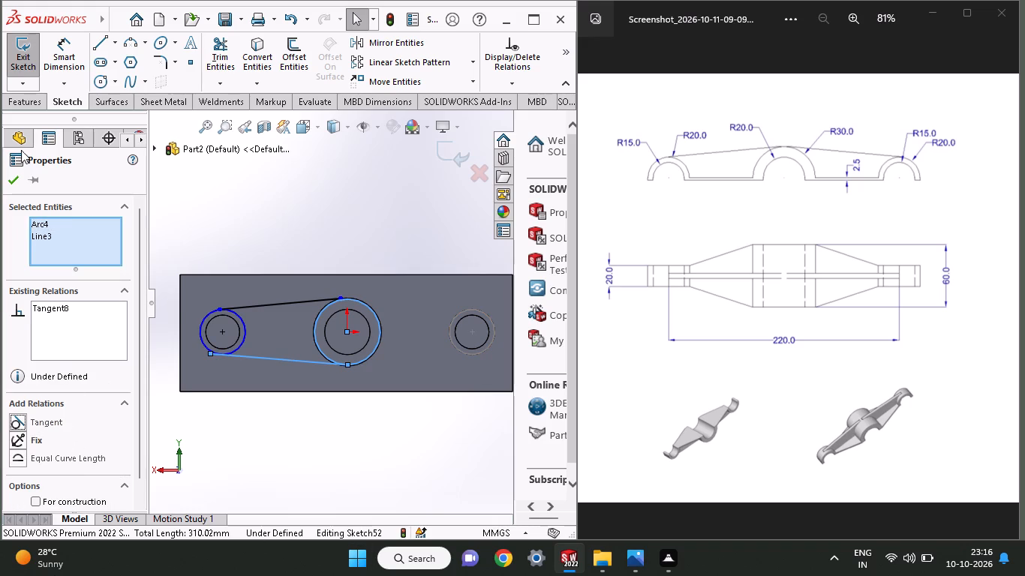
left_click(5, 181)
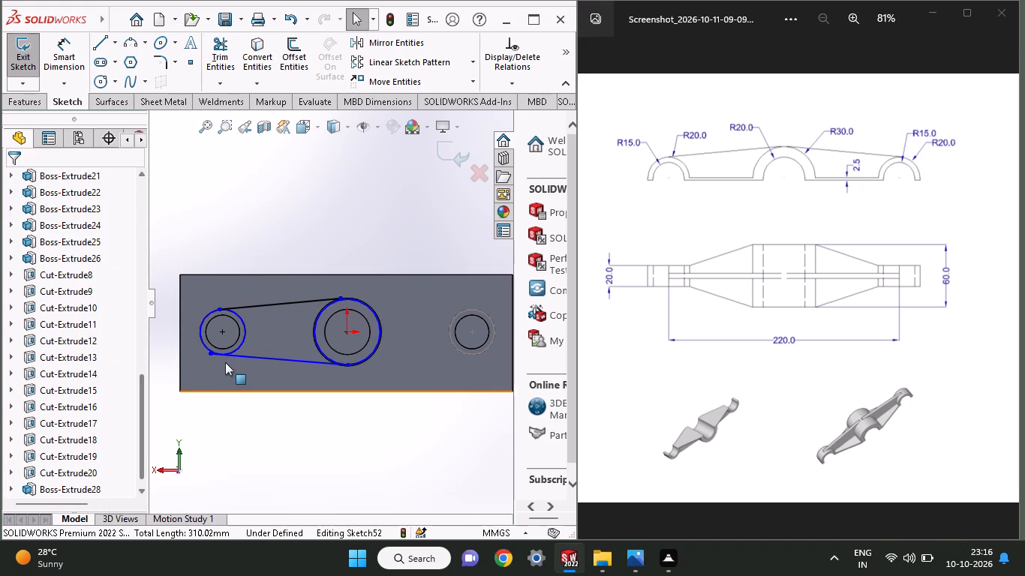
Sketch a short helper line from inside the X 110 mm boss across the lower tangent line near its tangent point.
scroll(222, 361, "down", 4, "ctrl")
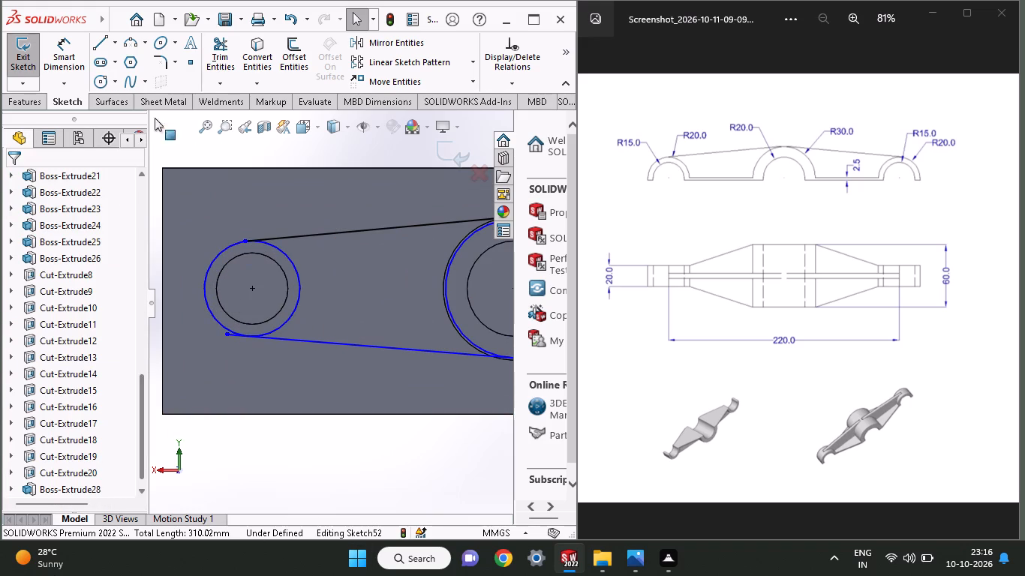
left_click(98, 42)
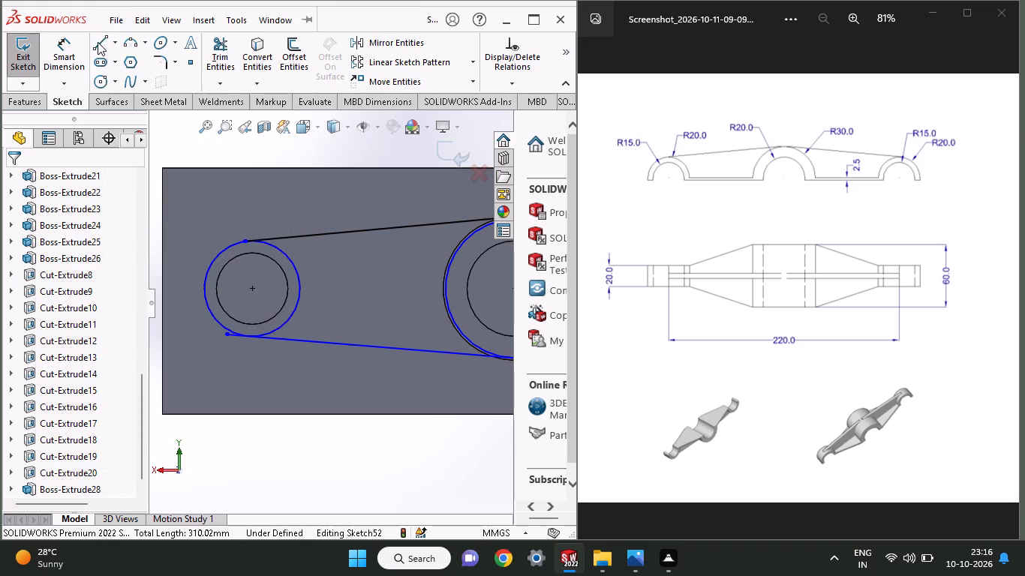
left_click(251, 313)
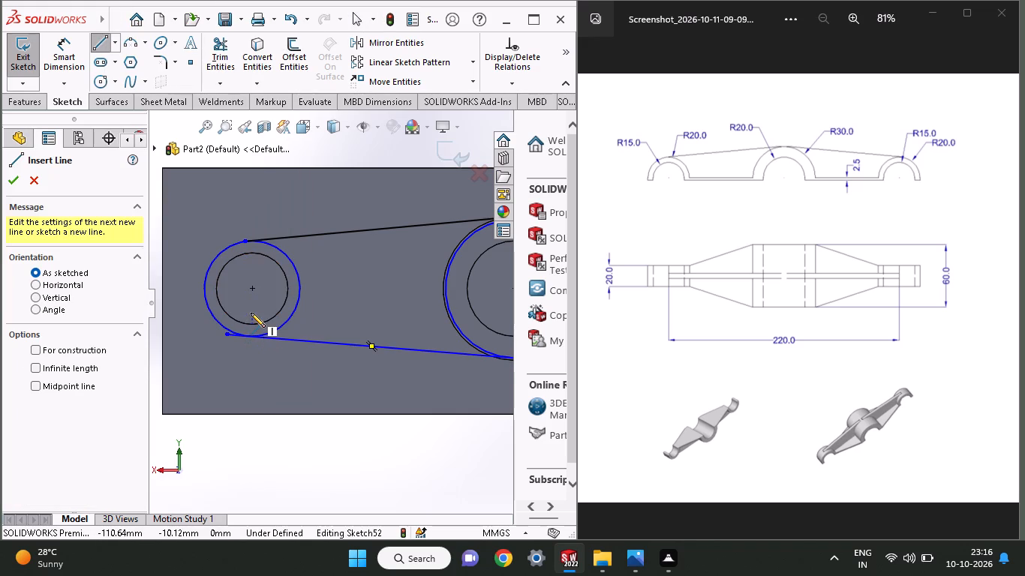
left_click(246, 350)
right_click(269, 356)
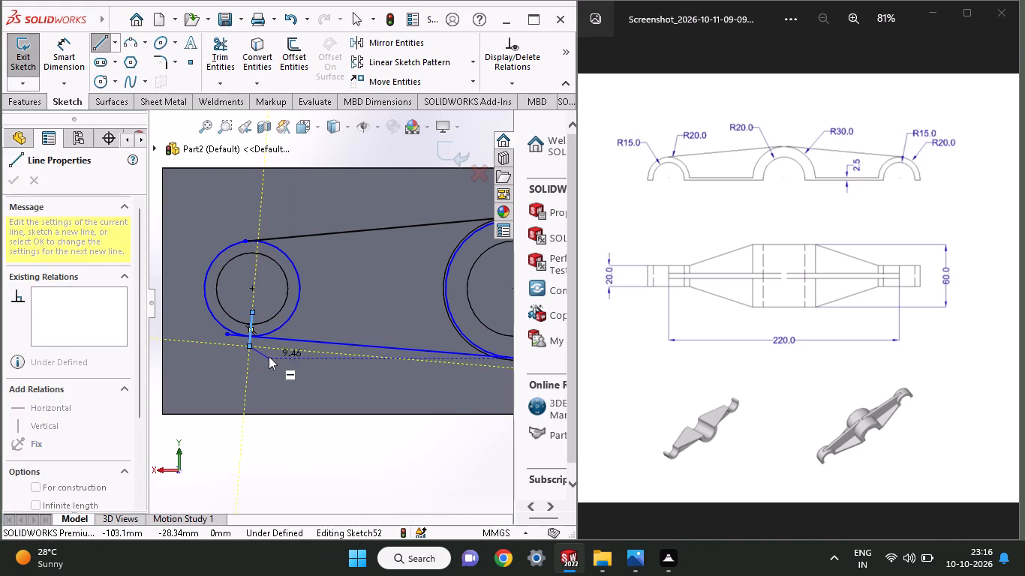
left_click(294, 368)
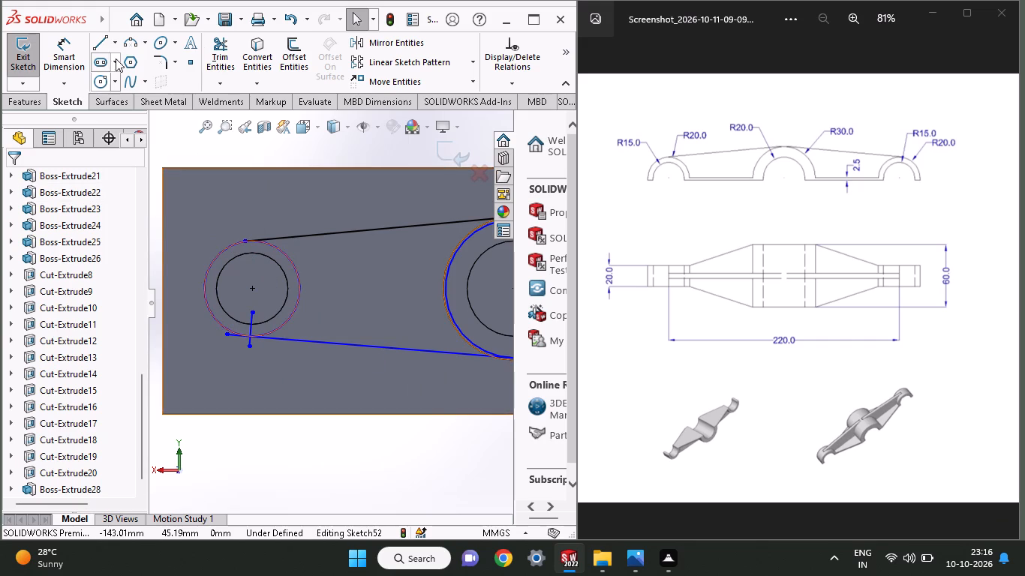
Trim the lower tangent line's overhang beyond the helper line at the X 110 mm boss, and trim away the whole helper line.
left_click(224, 54)
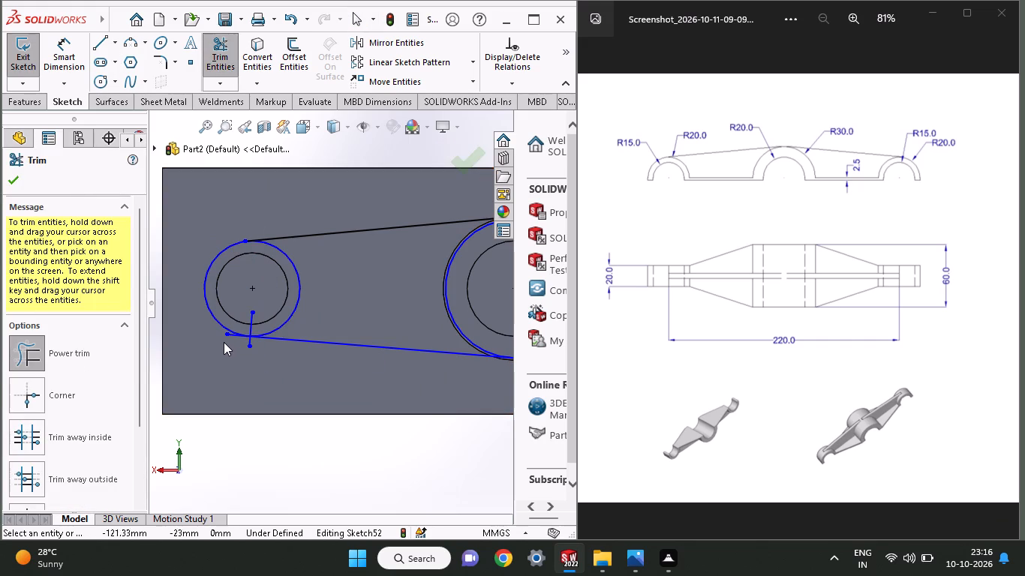
left_click_drag(224, 342, 233, 337)
left_click_drag(260, 343, 232, 345)
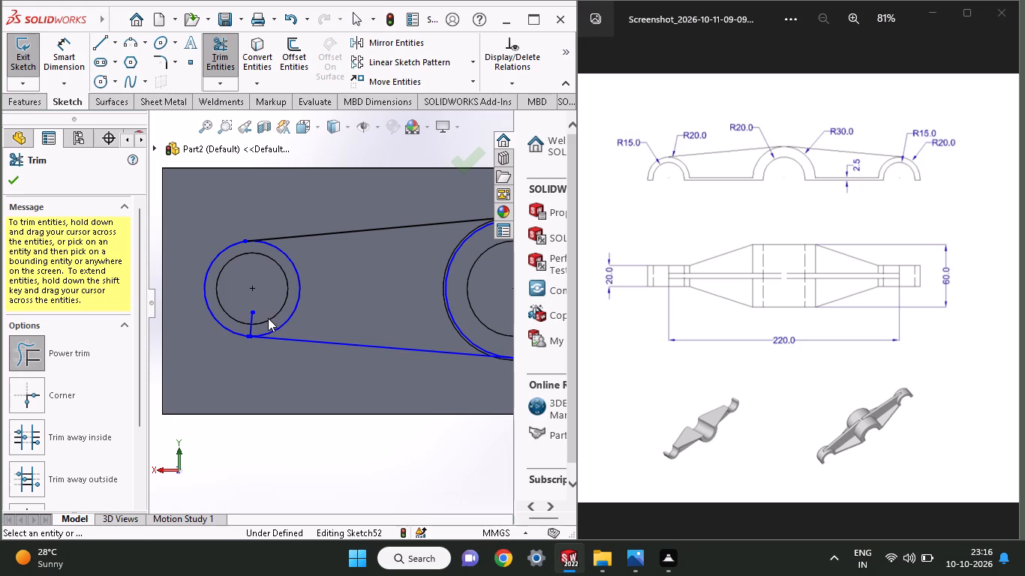
left_click_drag(268, 318, 238, 324)
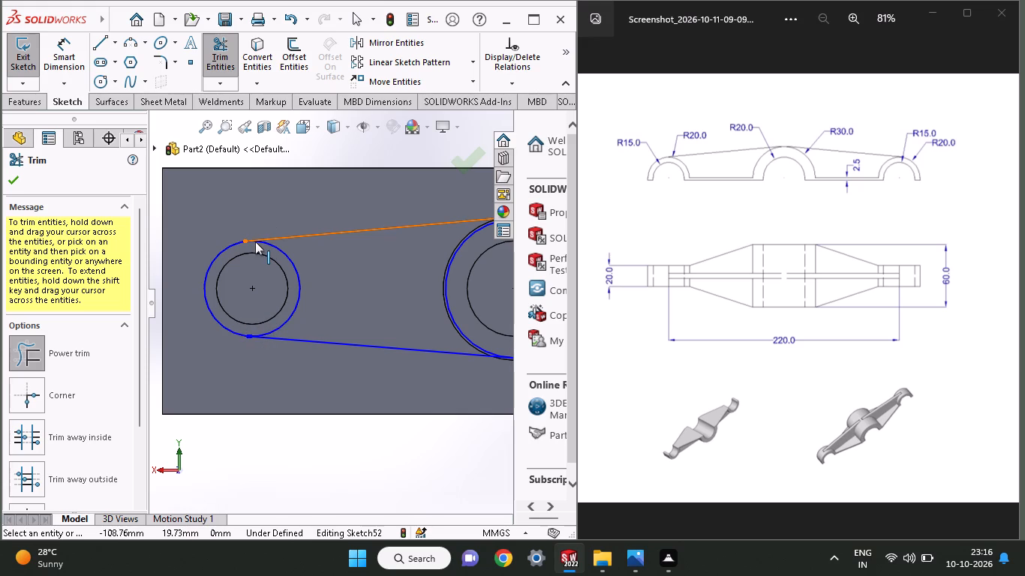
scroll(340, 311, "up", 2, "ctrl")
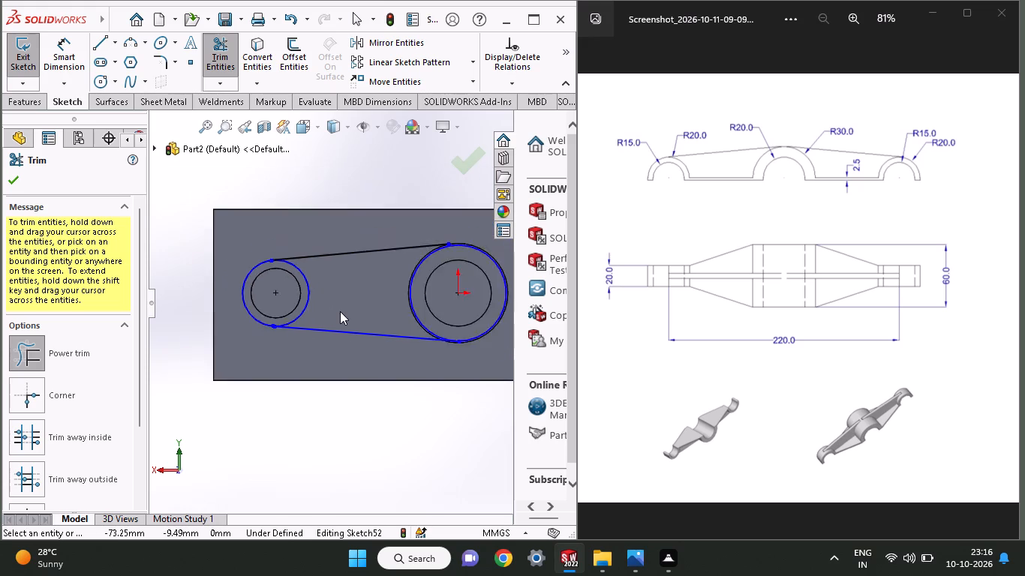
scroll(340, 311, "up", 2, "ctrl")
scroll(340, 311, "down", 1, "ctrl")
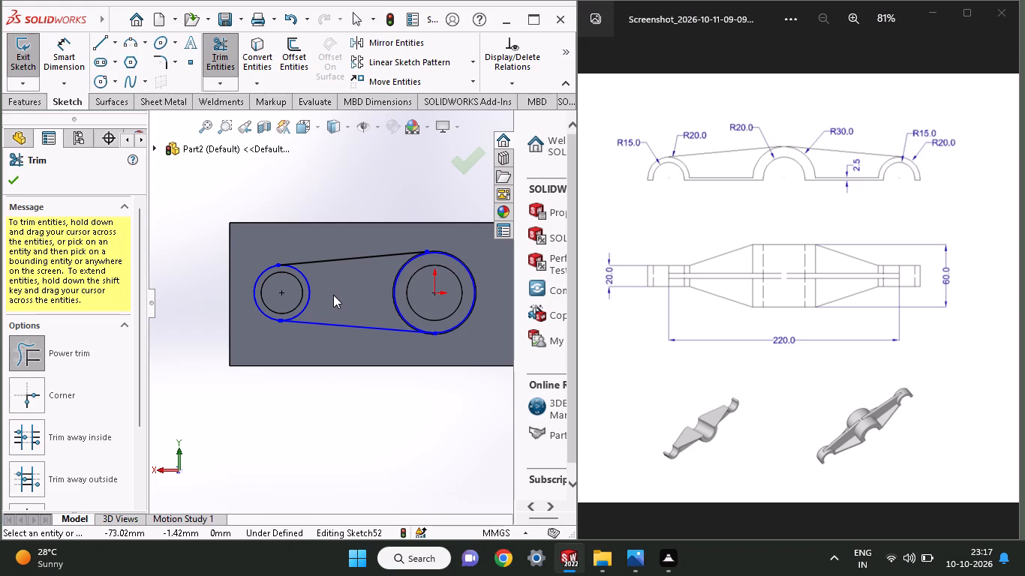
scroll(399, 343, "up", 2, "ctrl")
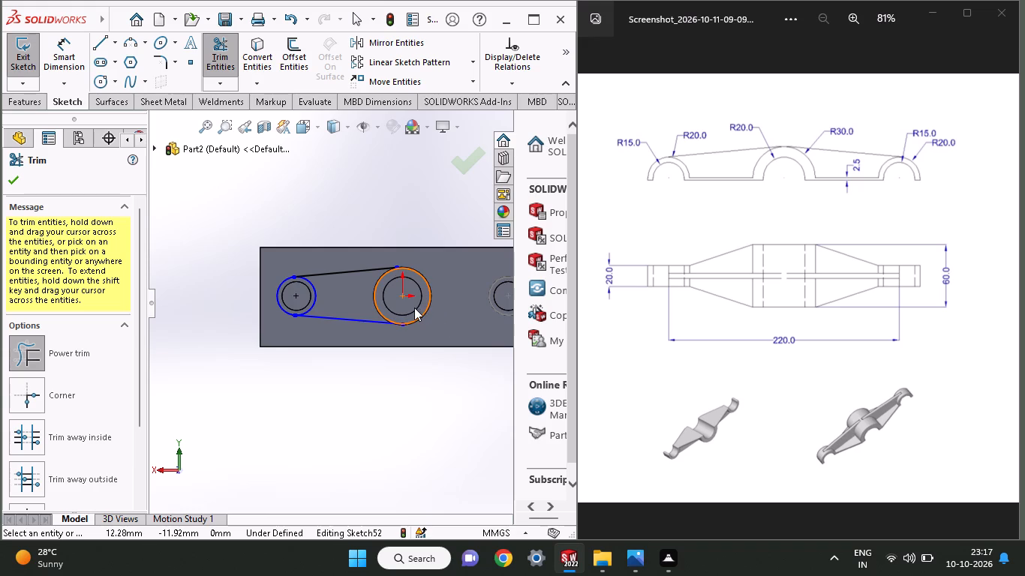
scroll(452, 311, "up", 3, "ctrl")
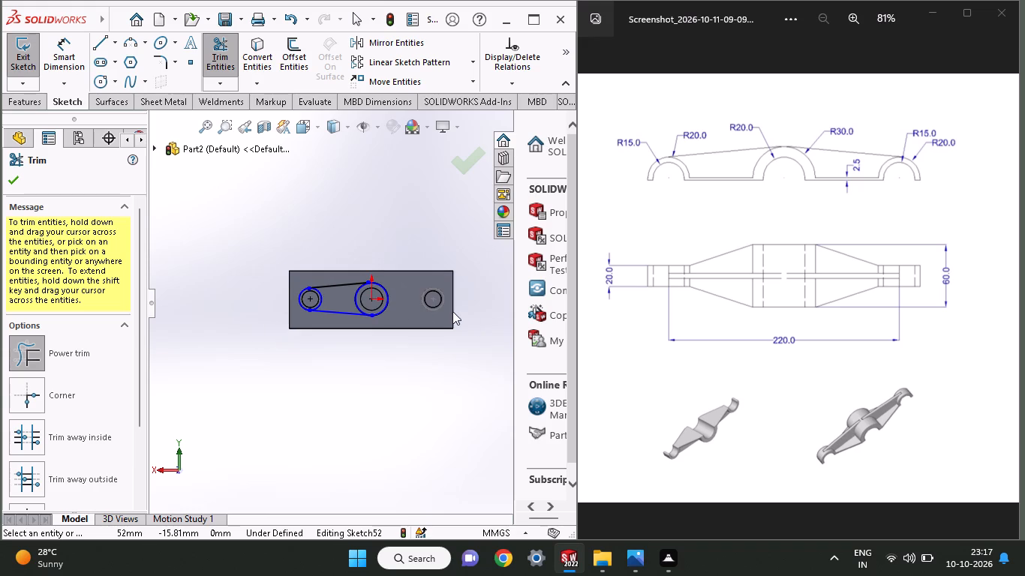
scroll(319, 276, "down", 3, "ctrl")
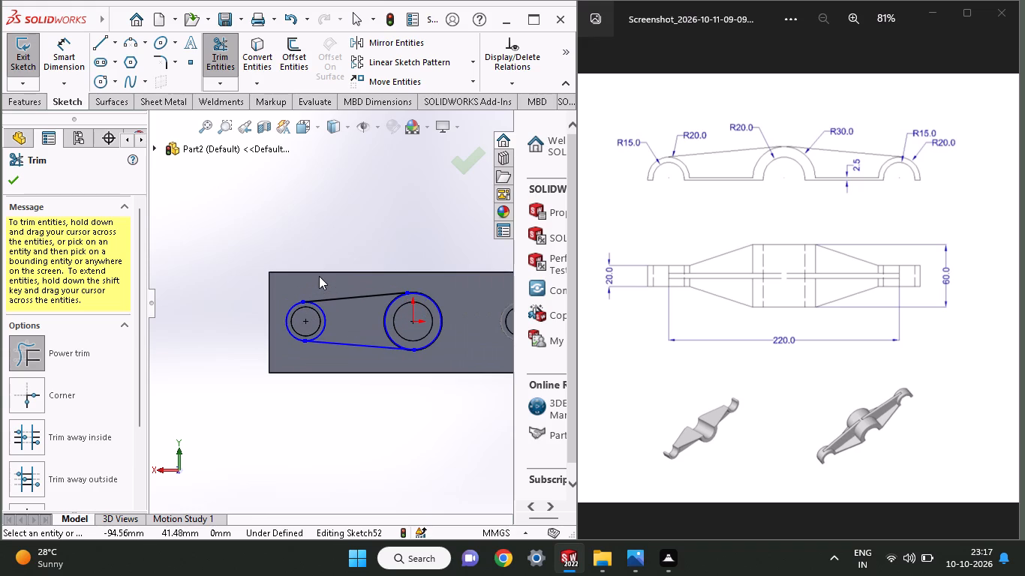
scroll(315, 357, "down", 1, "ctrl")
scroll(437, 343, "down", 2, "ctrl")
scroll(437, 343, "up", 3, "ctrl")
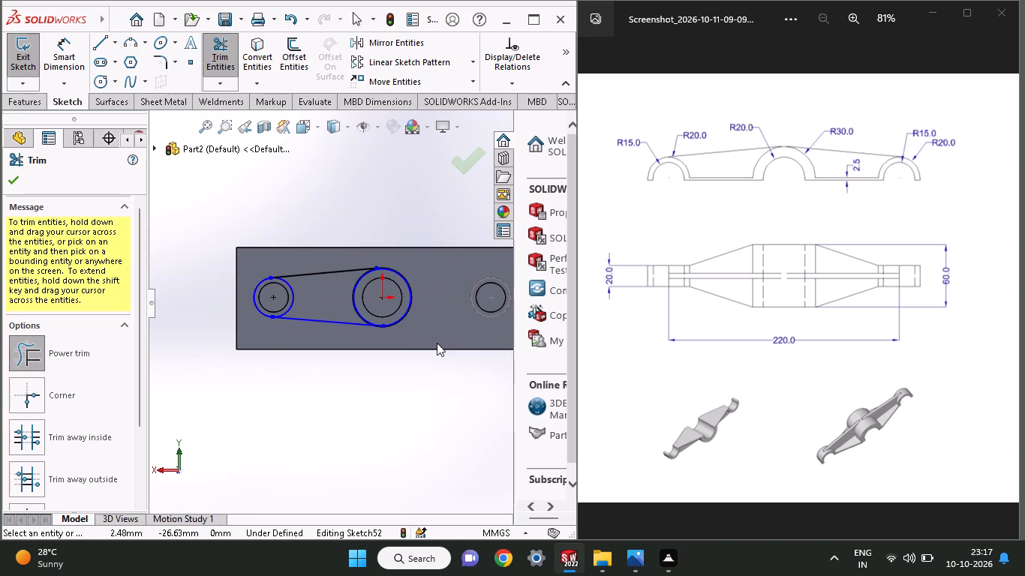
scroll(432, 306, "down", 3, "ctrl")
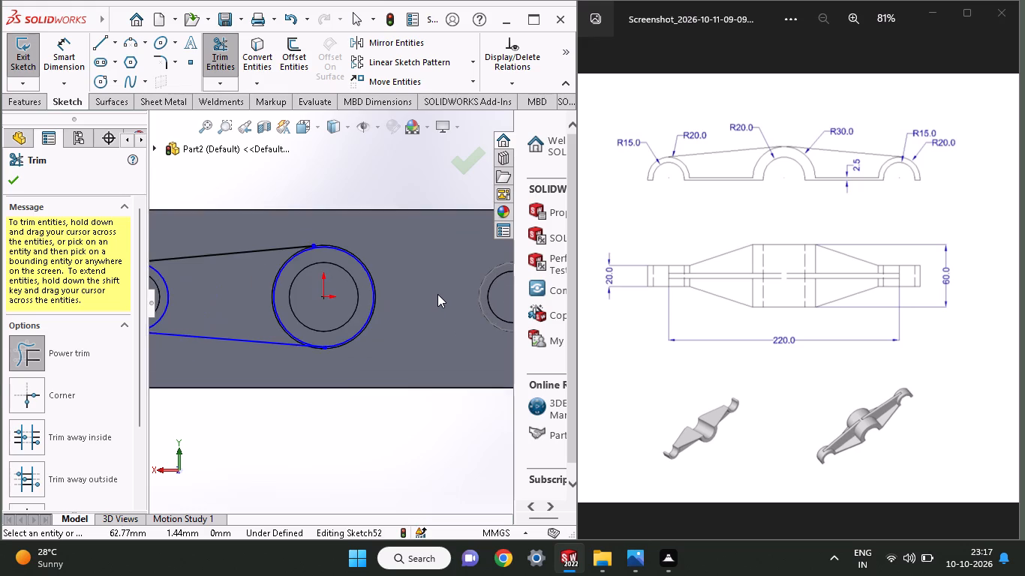
Sketch a sloping line above the middle boss and the X -110 mm boss, spanning from one to the other.
scroll(437, 294, "up", 2, "ctrl")
scroll(437, 294, "down", 2, "ctrl")
scroll(316, 233, "down", 1, "ctrl")
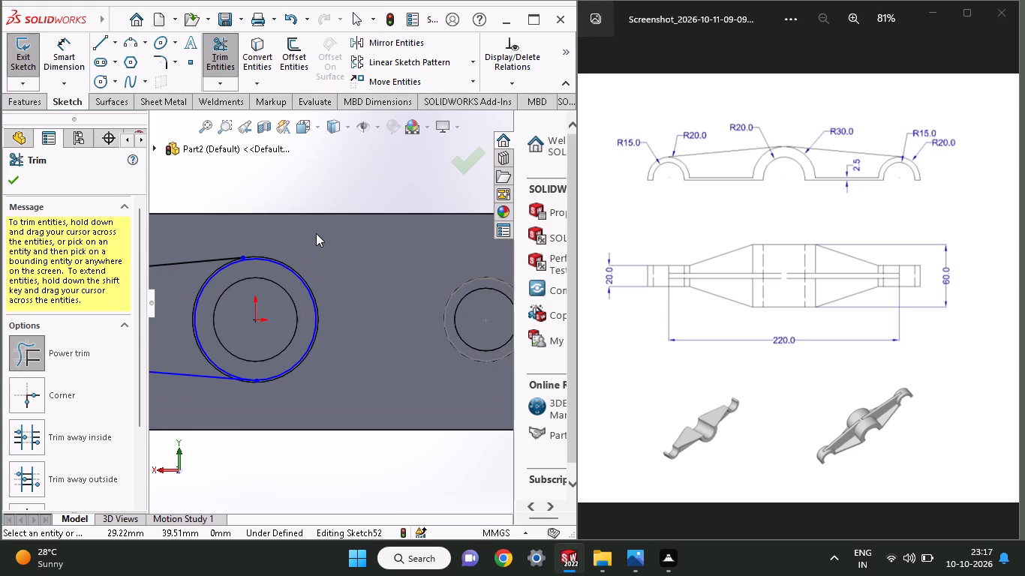
scroll(316, 233, "up", 1, "ctrl")
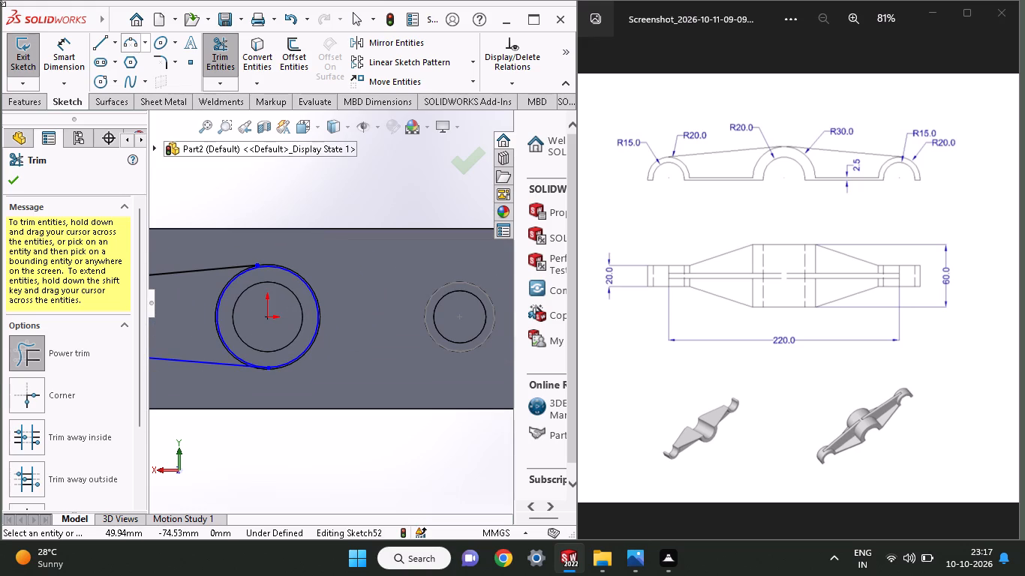
left_click(98, 42)
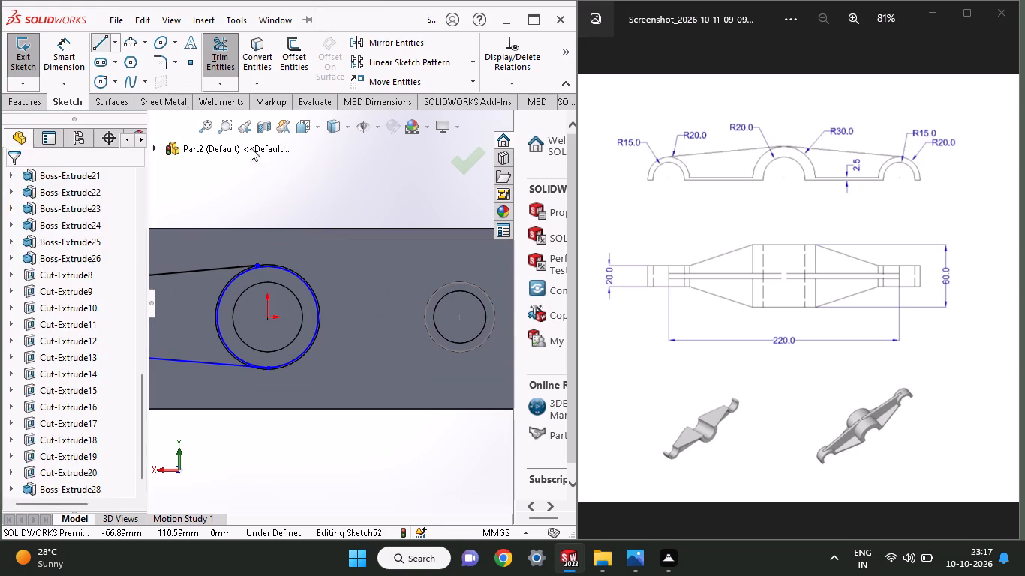
left_click(241, 251)
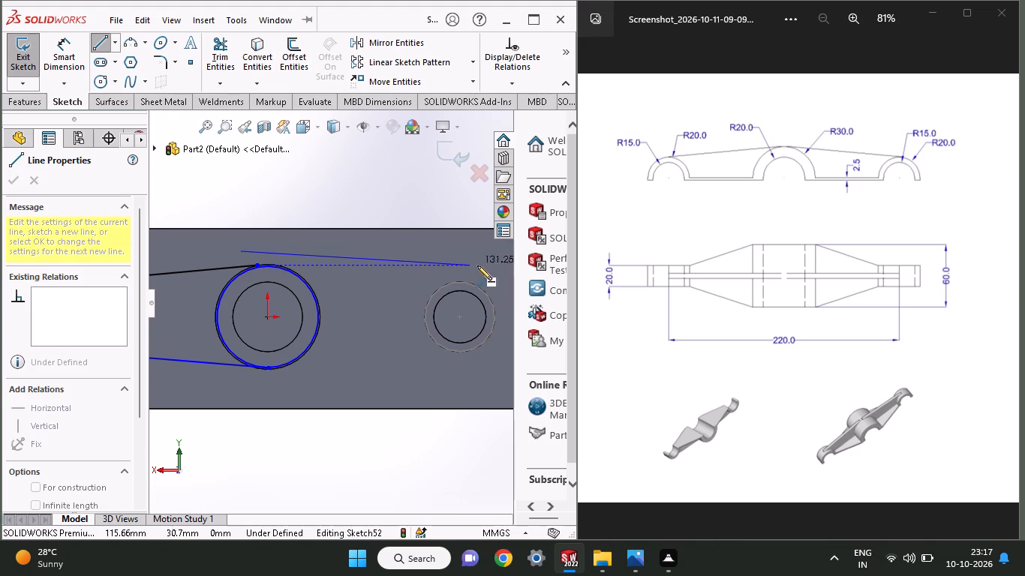
left_click(494, 277)
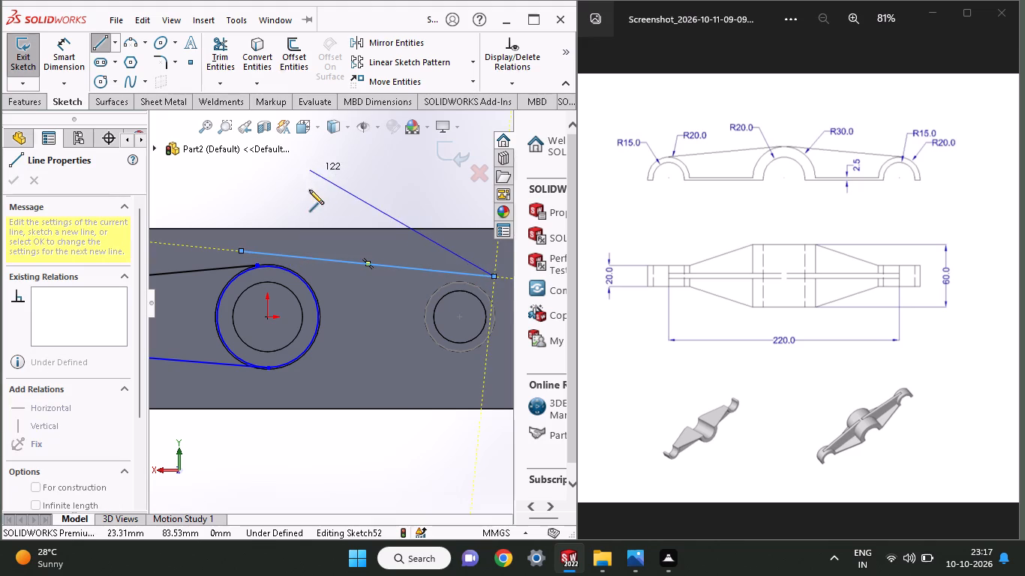
right_click(311, 193)
left_click(329, 197)
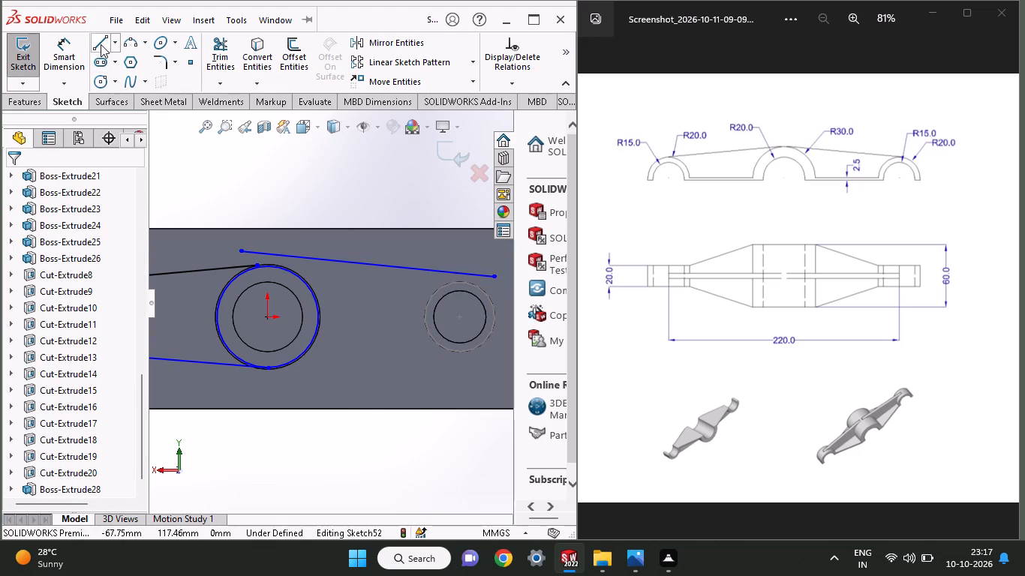
Sketch a sloping line about 146 mm long below the middle boss and the X -110 mm boss, spanning from one to the other.
left_click(100, 43)
left_click(245, 386)
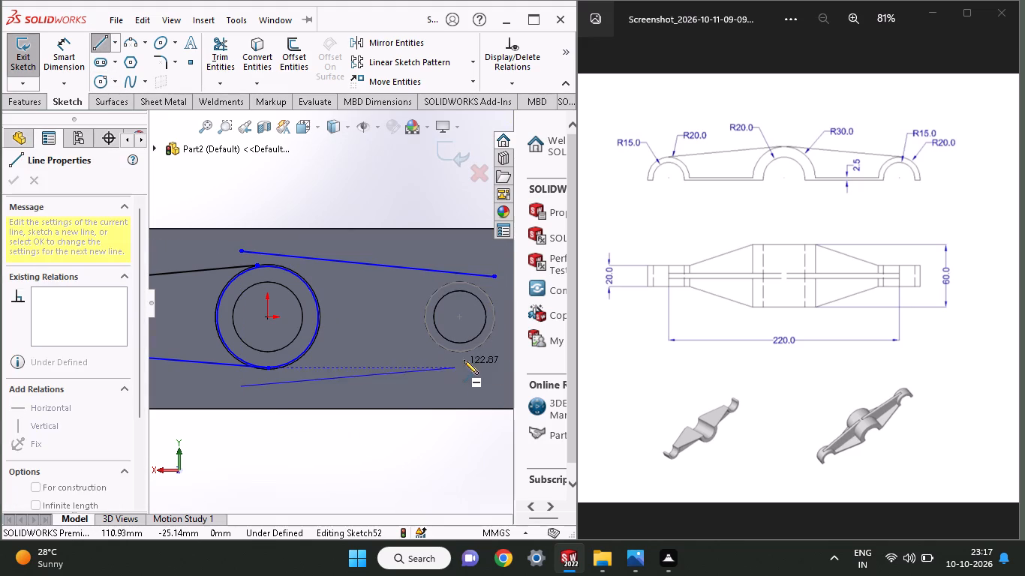
left_click(491, 359)
right_click(308, 178)
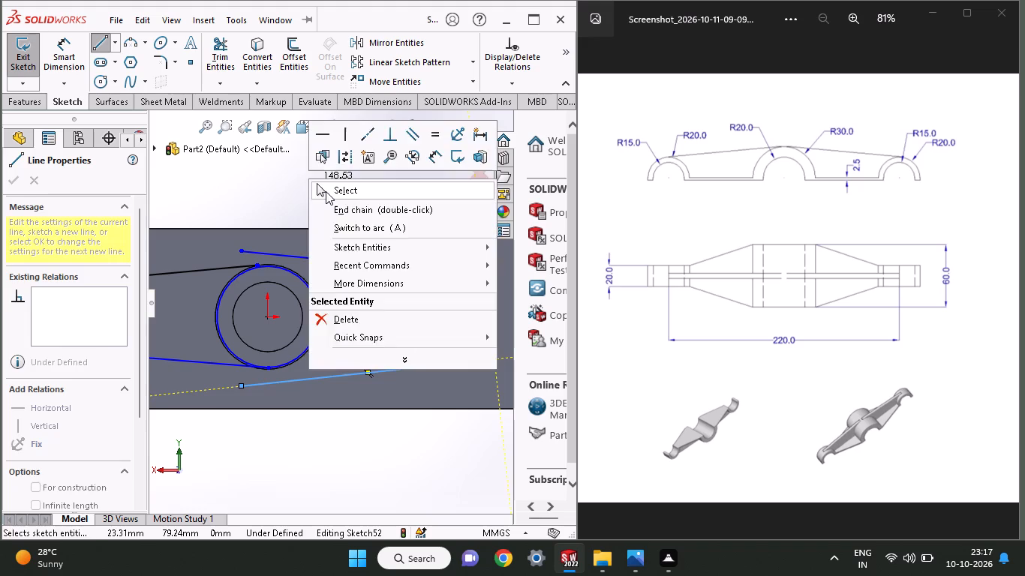
left_click(326, 191)
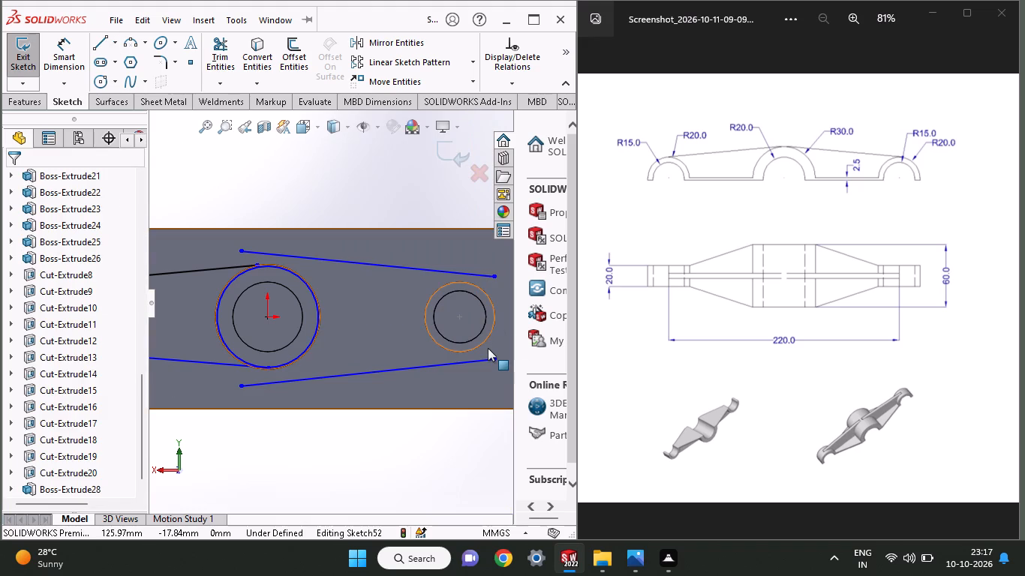
Make the new lower line tangent to the X -110 mm boss's 40 mm circle and to the middle boss circle.
left_click(488, 348, "shift")
left_click(485, 360, "shift")
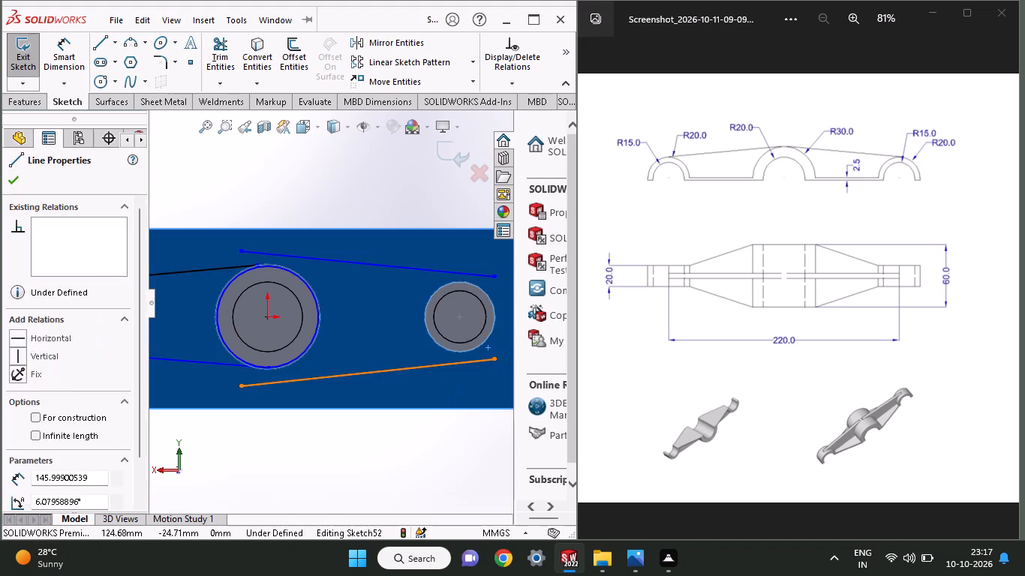
key("Escape")
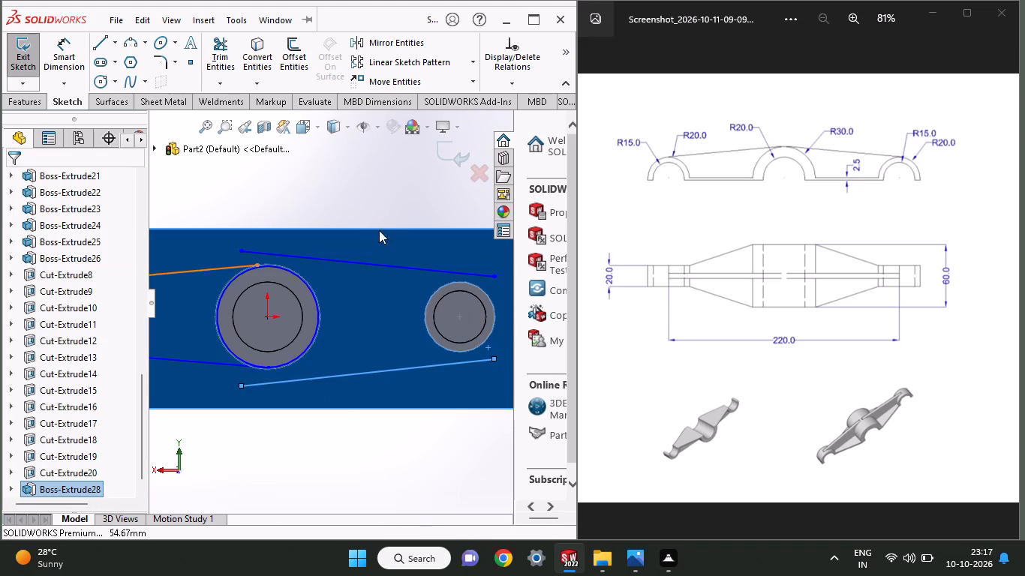
key("Escape")
left_click(460, 349)
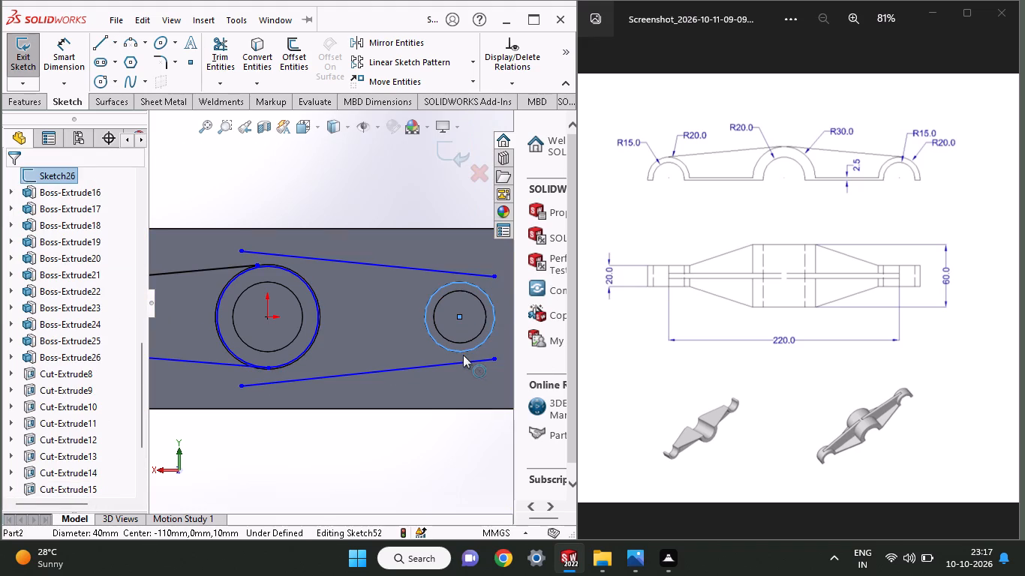
left_click(463, 361, "shift")
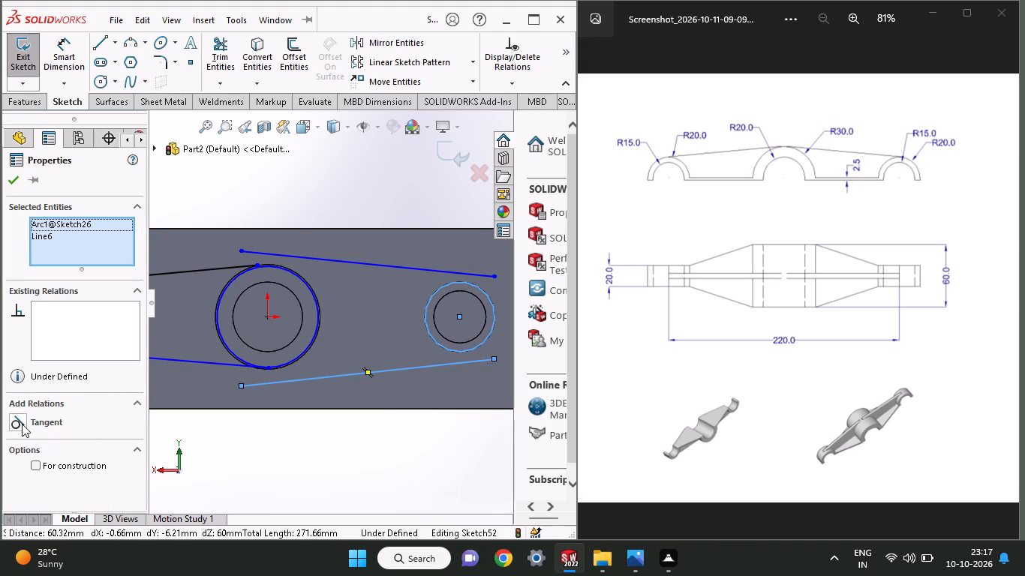
left_click(22, 424)
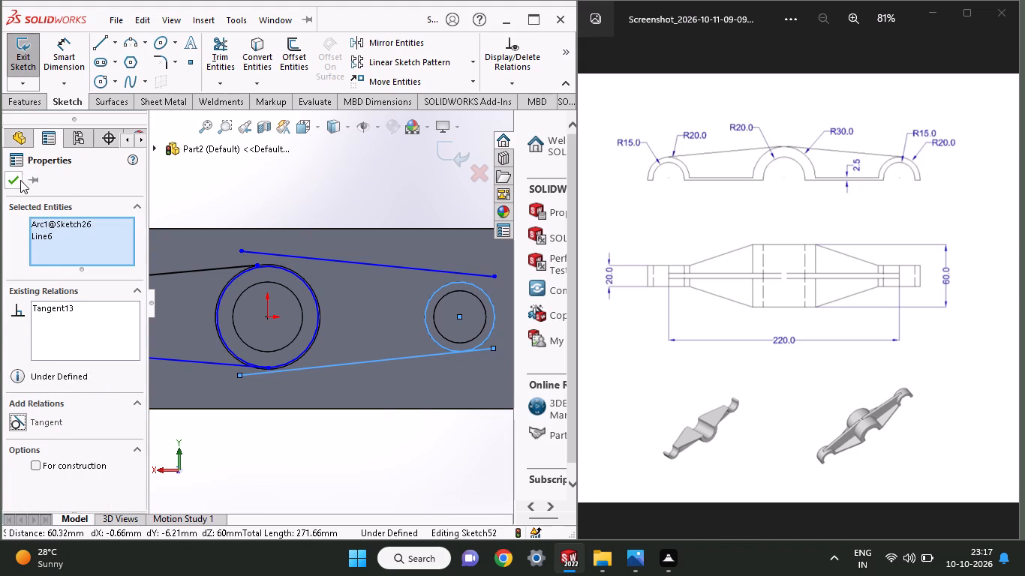
left_click(20, 181)
left_click(299, 355, "shift")
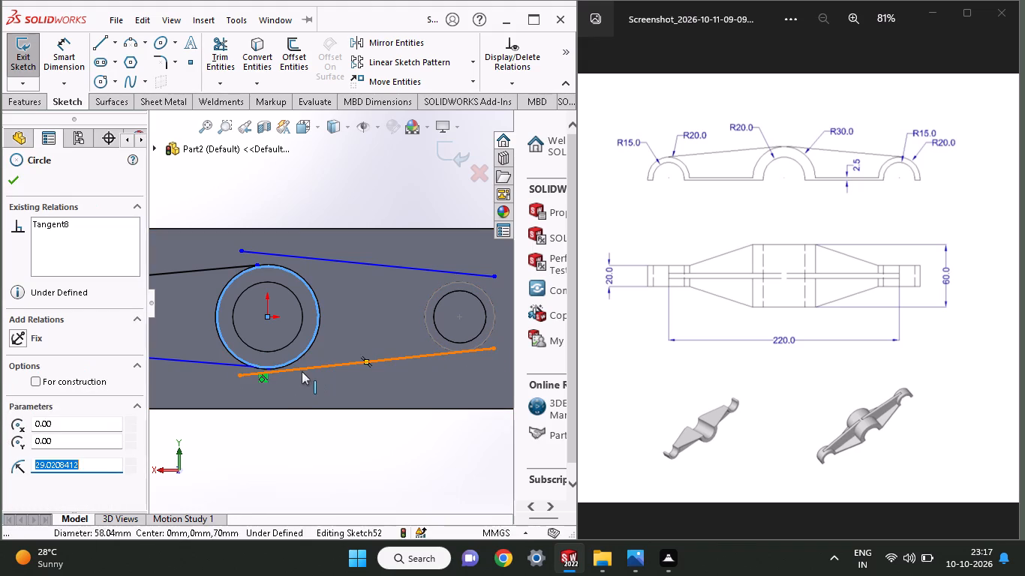
left_click(302, 371, "shift")
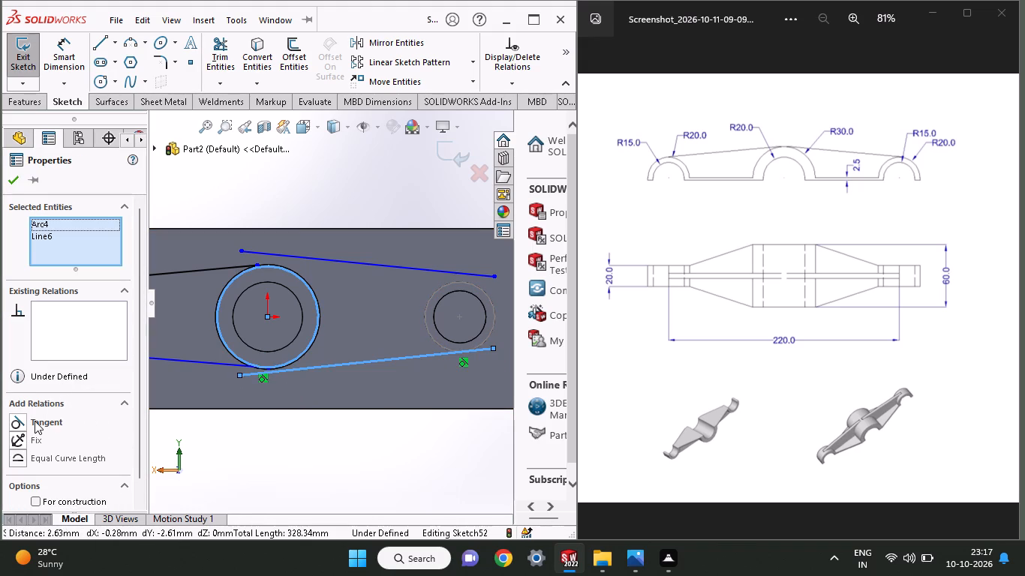
left_click(35, 421)
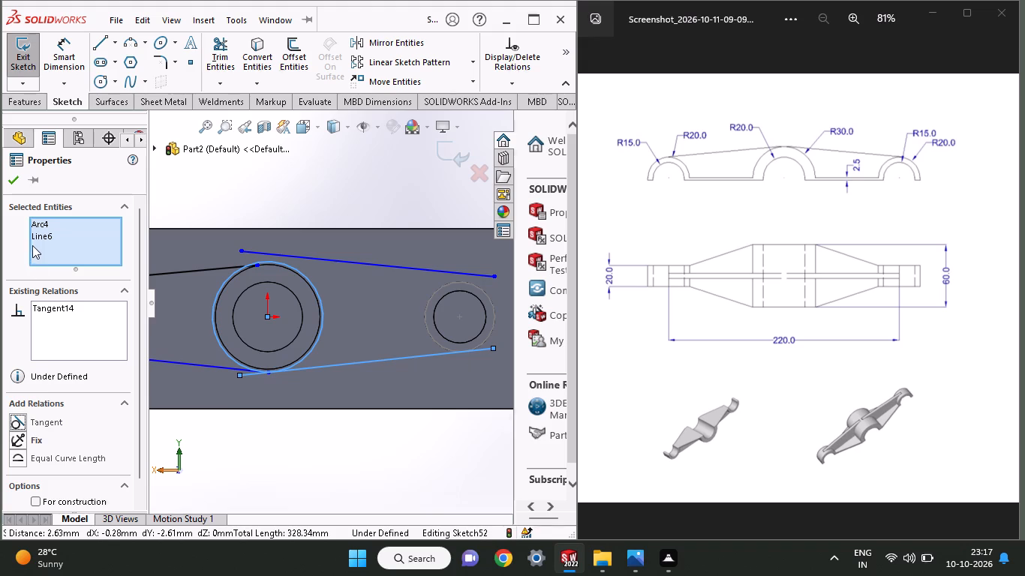
scroll(105, 138, "up", 1)
scroll(74, 127, "down", 1)
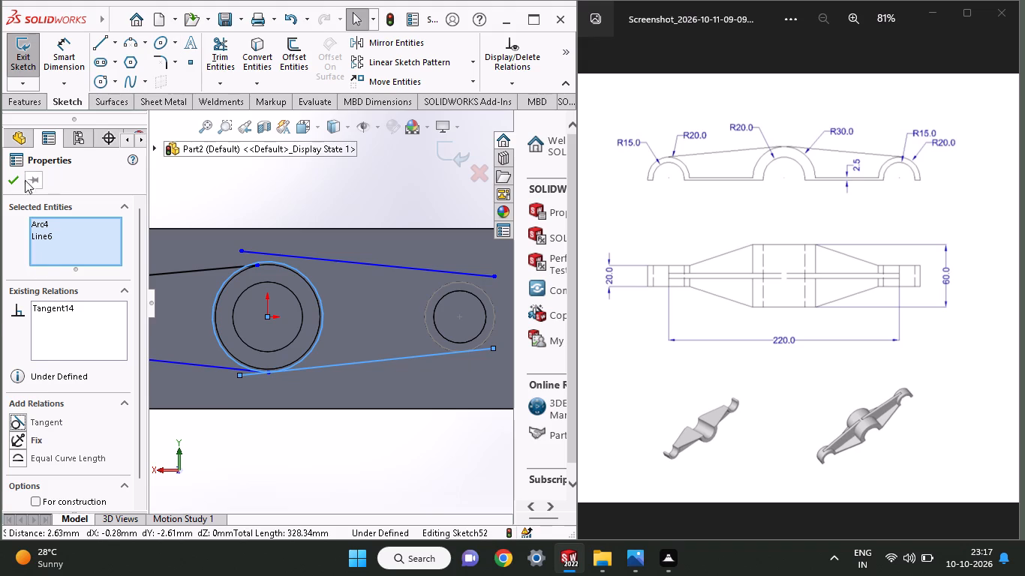
left_click(14, 177)
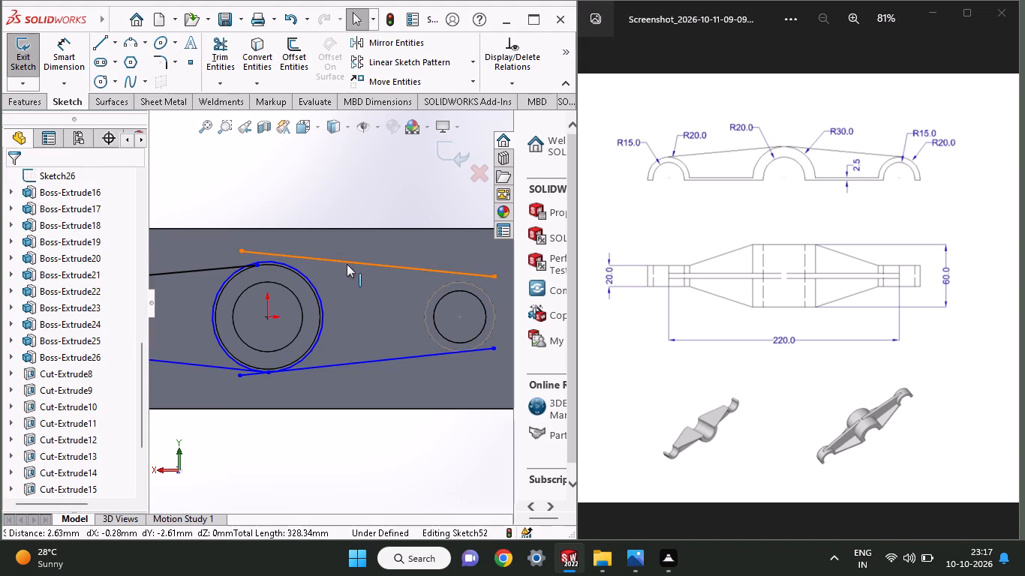
Make the upper sloping line tangent to the X -110 mm boss's 40 mm circle.
left_click(347, 264)
left_click(434, 299, "shift")
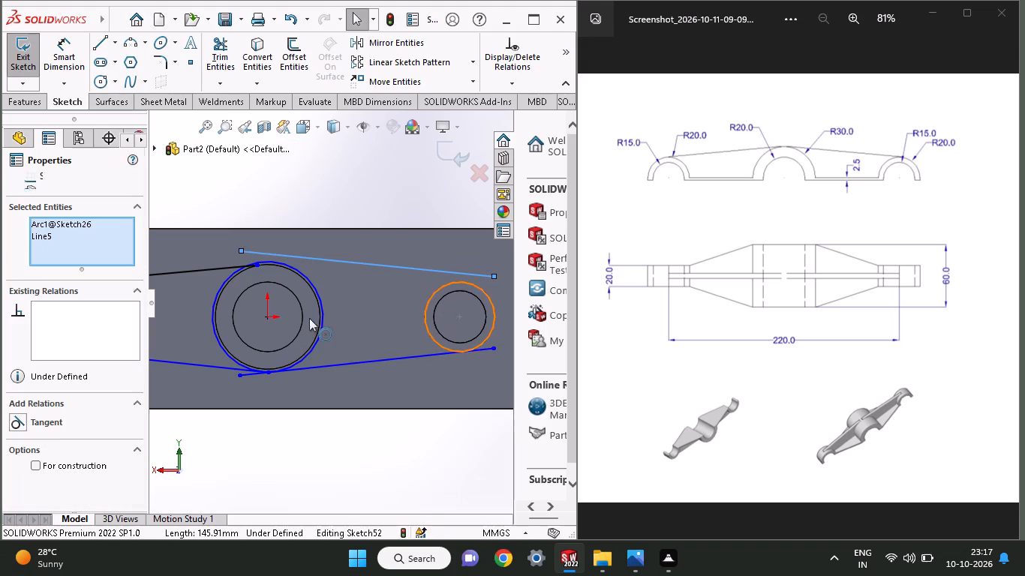
left_click(44, 433)
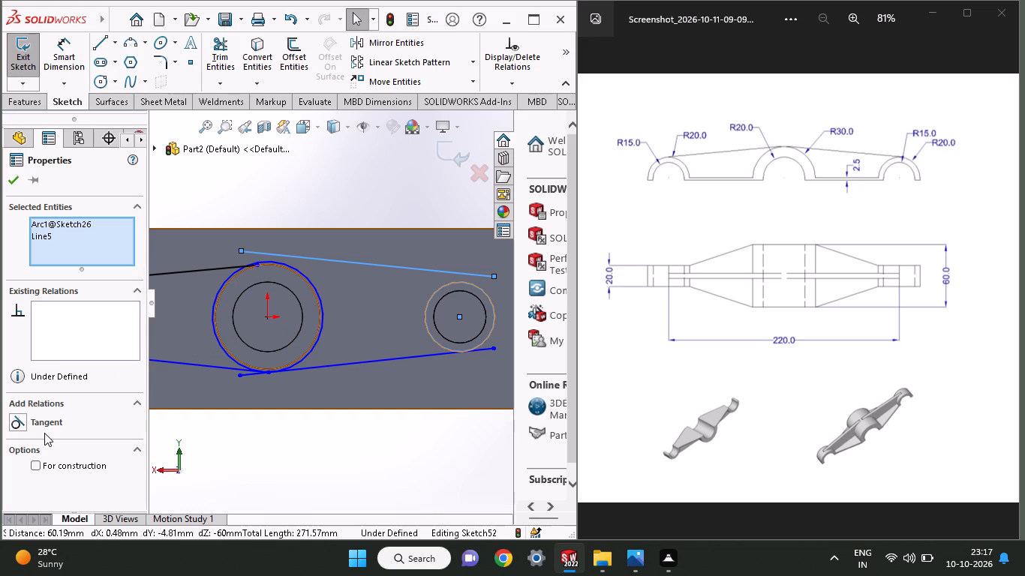
left_click(44, 420)
left_click(11, 179)
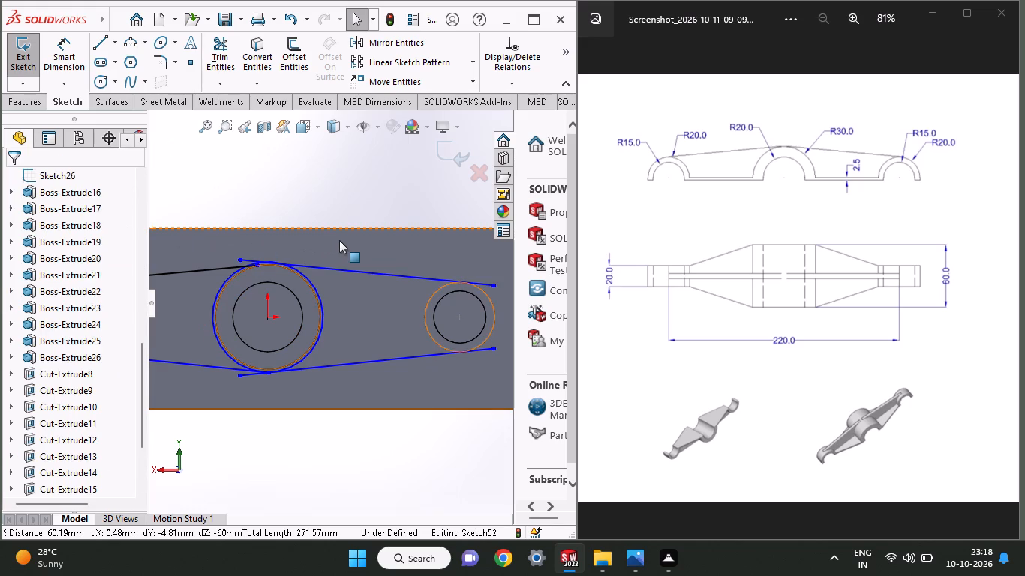
Sketch a vertical helper line about 61.5 mm long through the X -110 mm boss centre, crossing both the upper and lower tangent lines.
left_click(108, 48)
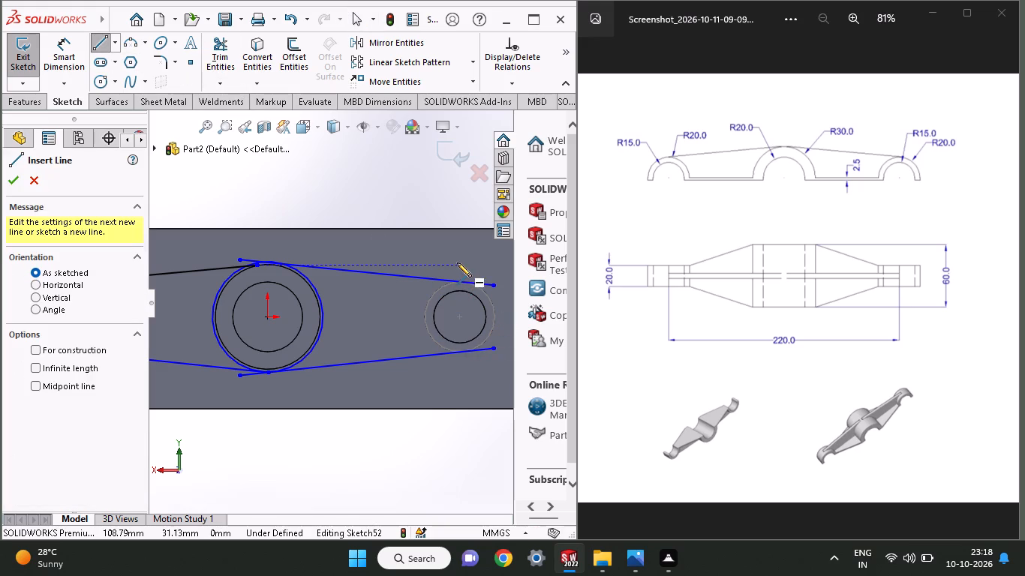
left_click(460, 268)
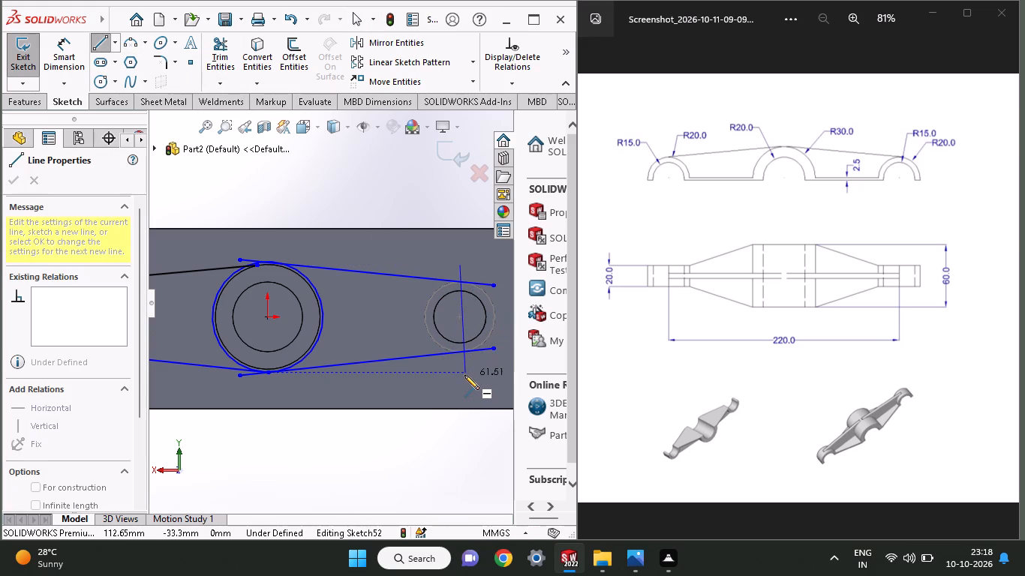
left_click(464, 375)
right_click(314, 180)
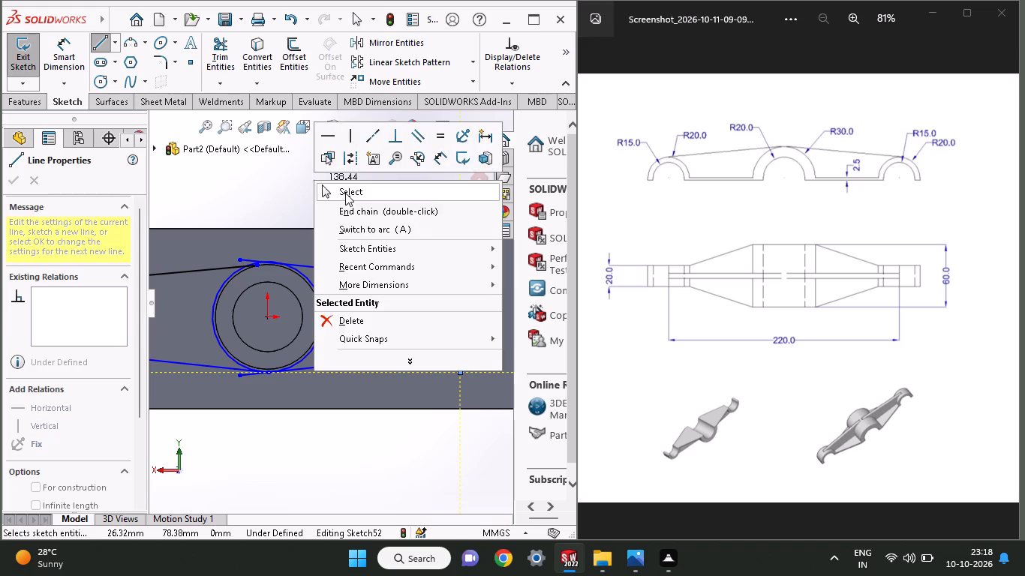
left_click(345, 193)
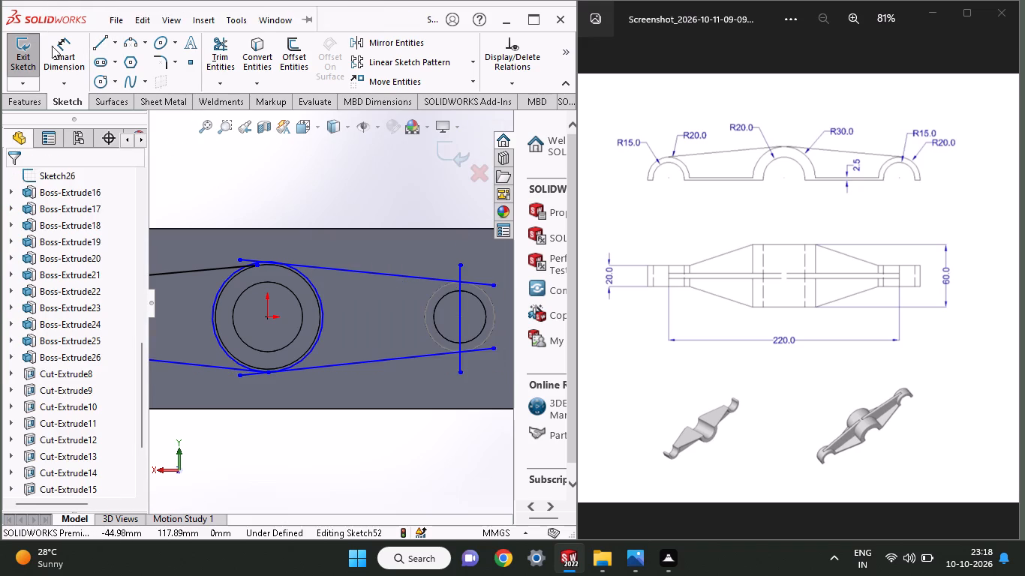
Dimension the sketched middle boss circle with a diameter of 60 mm.
left_click(65, 62)
left_click_drag(321, 302, 330, 303)
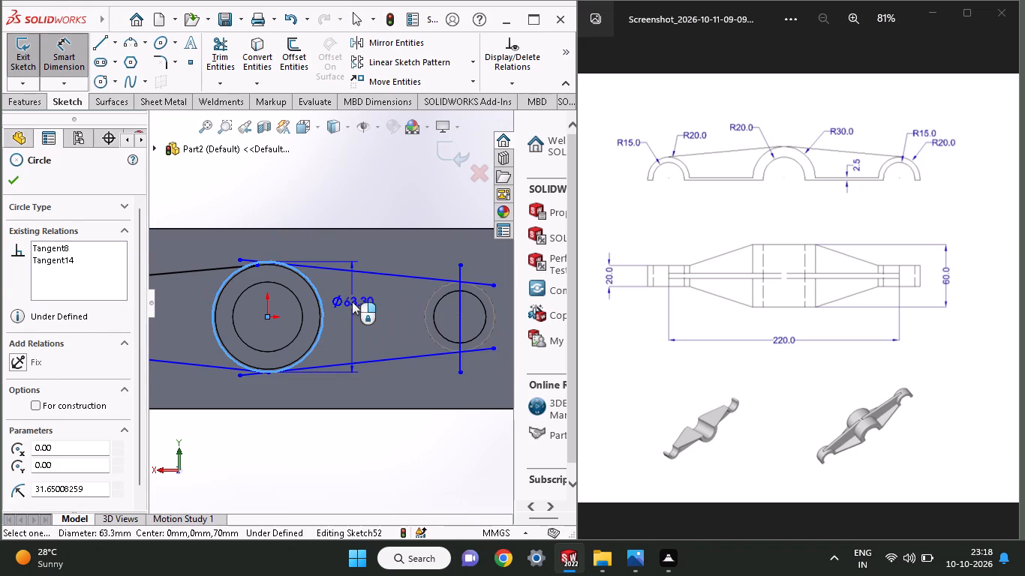
scroll(352, 301, "up", 1)
left_click(352, 301)
scroll(397, 331, "down", 1)
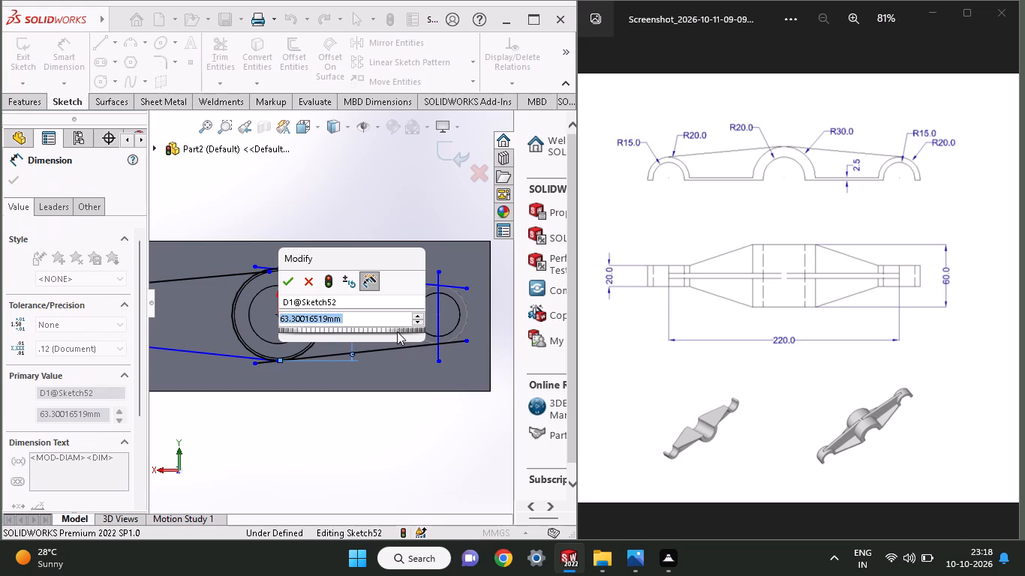
type("60")
key("Return")
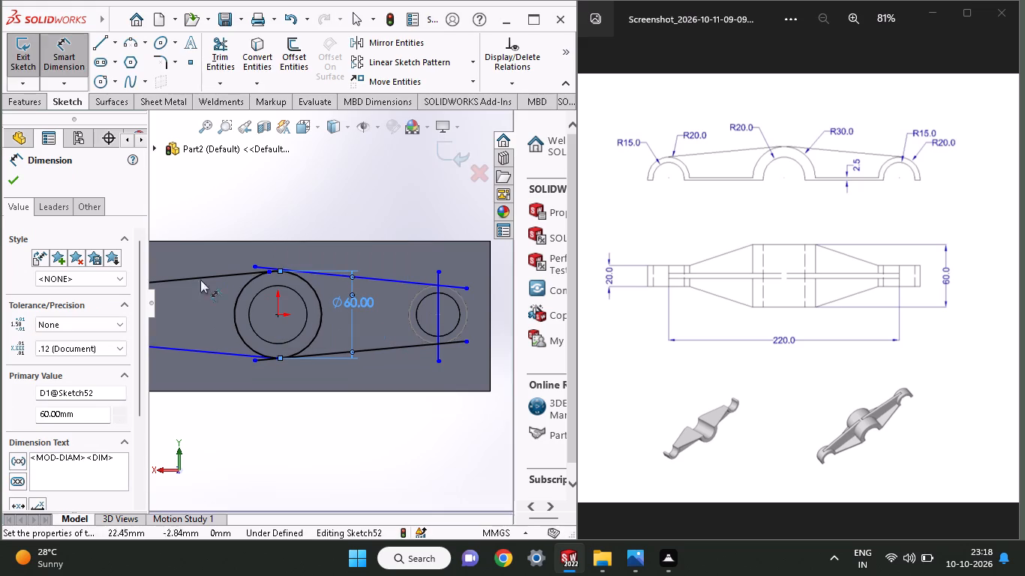
left_click(8, 188)
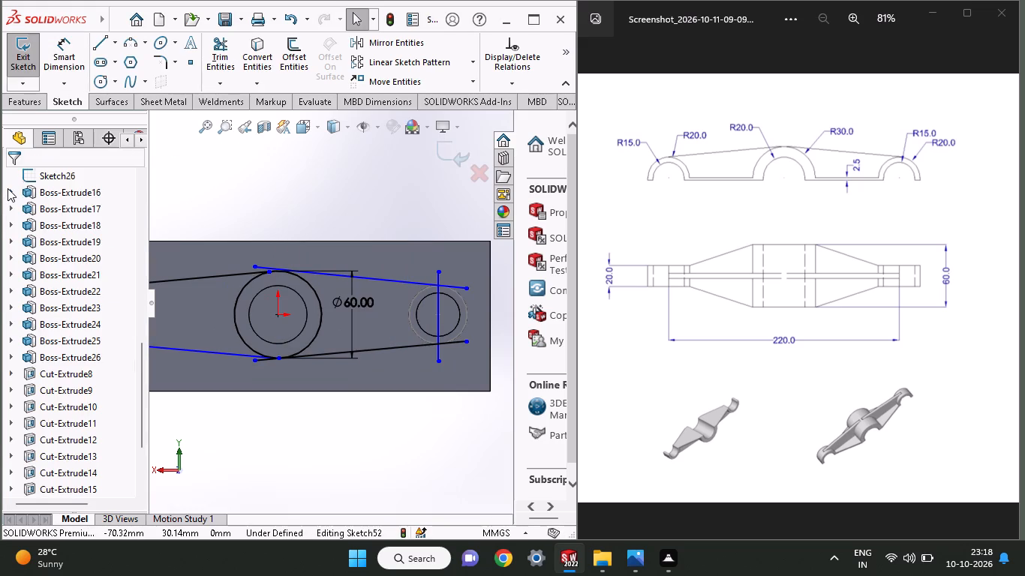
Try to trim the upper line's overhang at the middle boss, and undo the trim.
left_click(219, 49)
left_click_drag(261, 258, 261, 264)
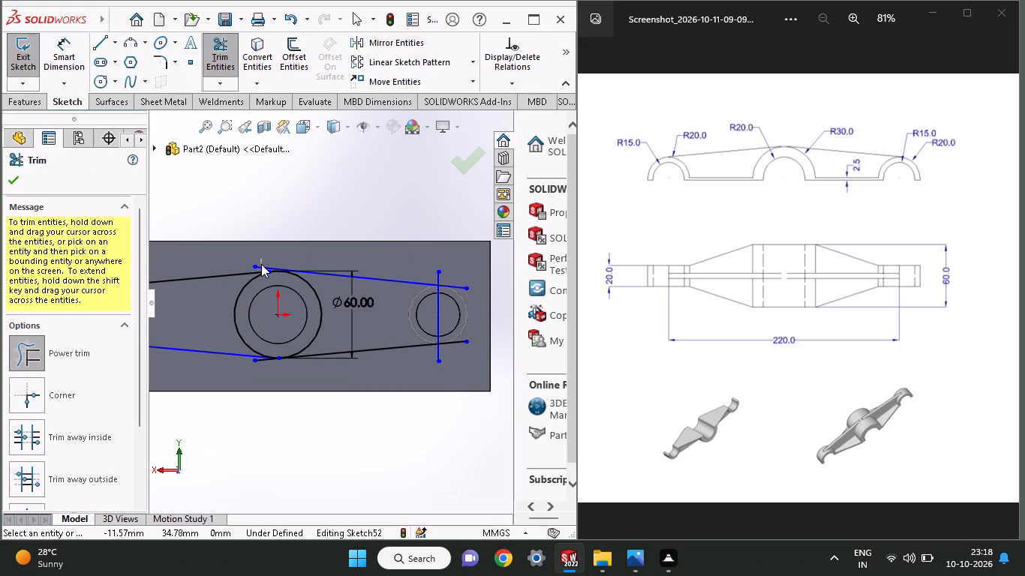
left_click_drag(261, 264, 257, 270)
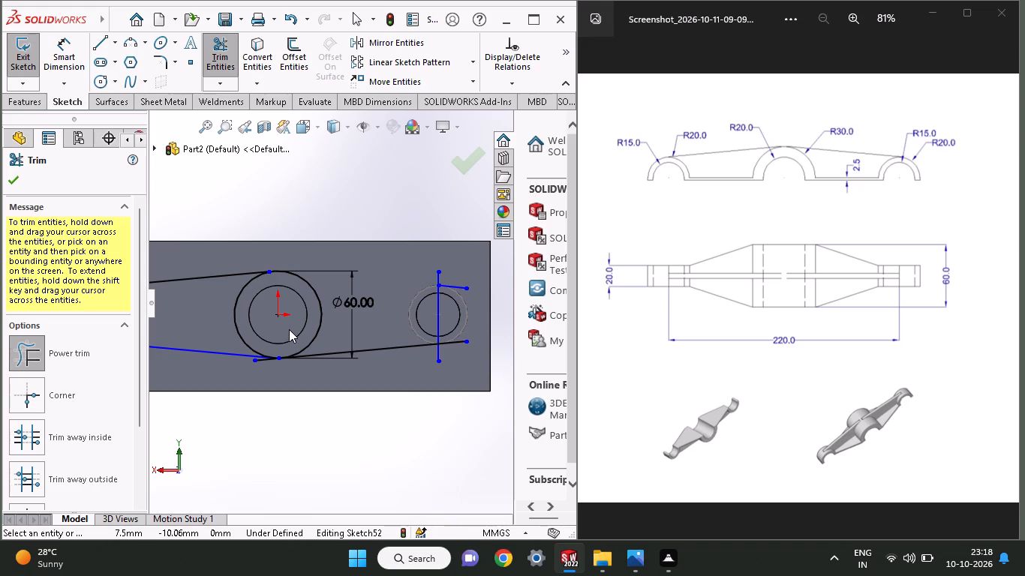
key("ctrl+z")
Make the upper sloping line tangent to the 60 mm middle boss circle.
scroll(278, 288, "up", 1, "ctrl")
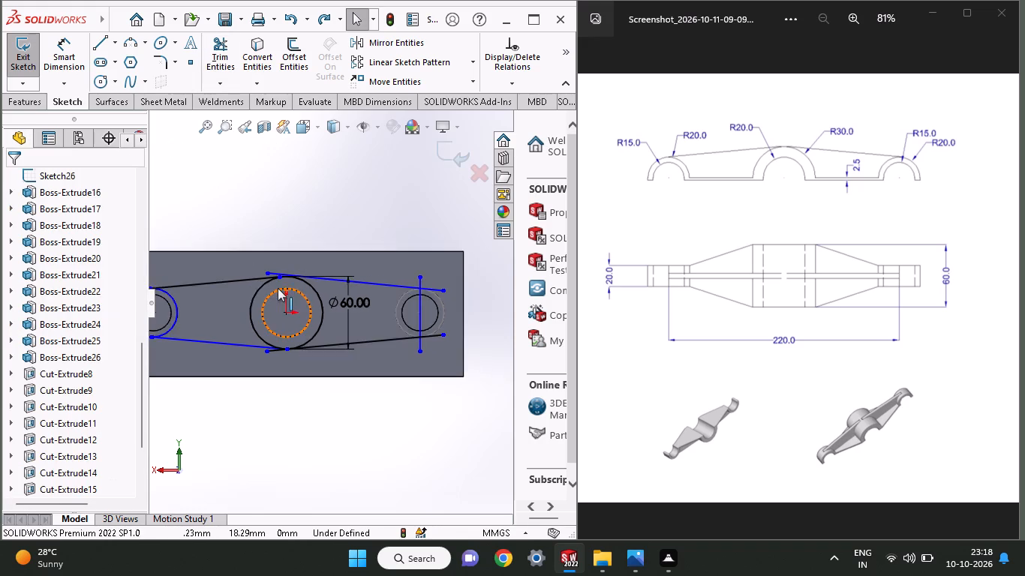
scroll(278, 288, "down", 6, "ctrl")
scroll(376, 283, "down", 2, "ctrl")
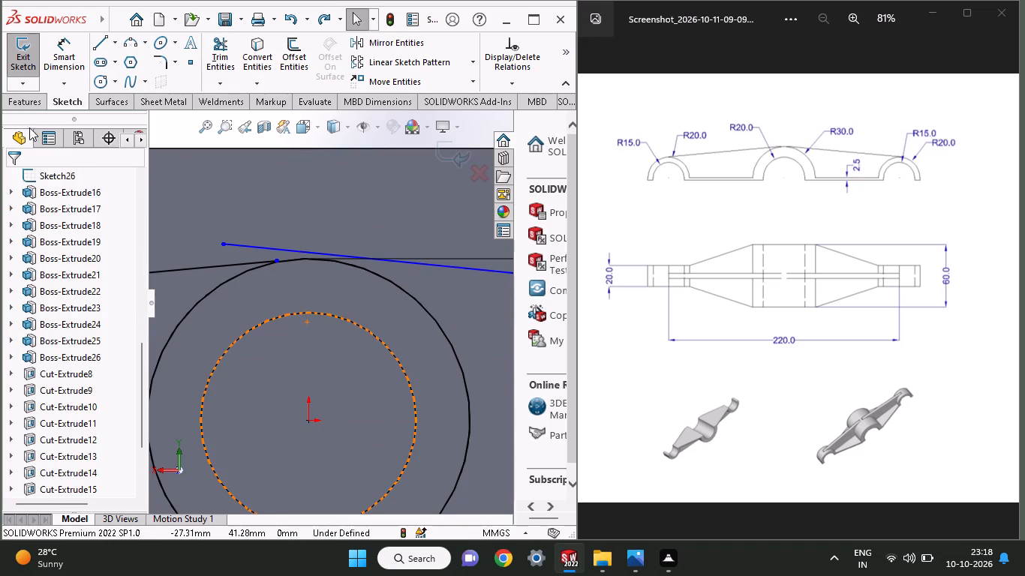
left_click(377, 277)
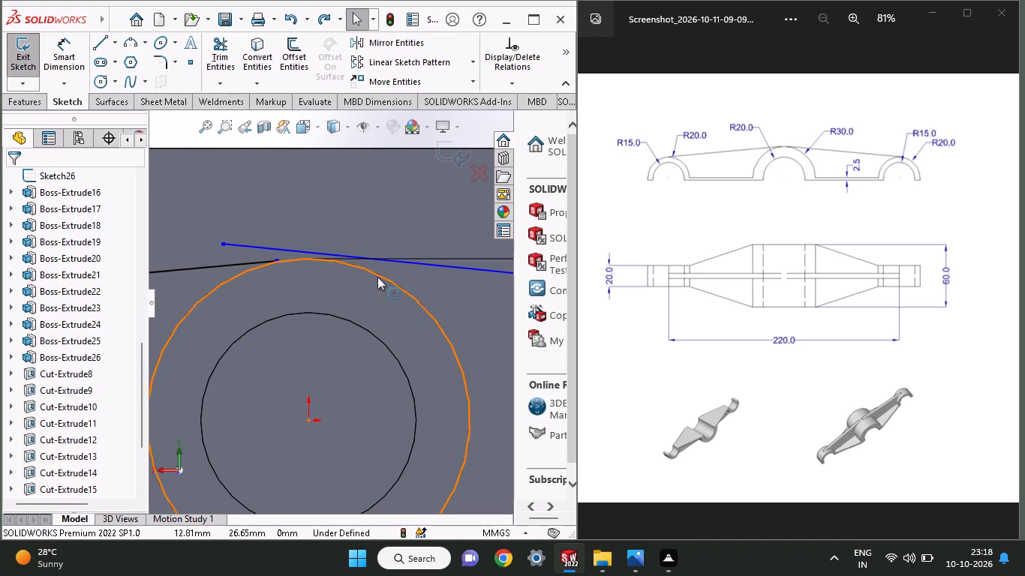
left_click(411, 265, "shift")
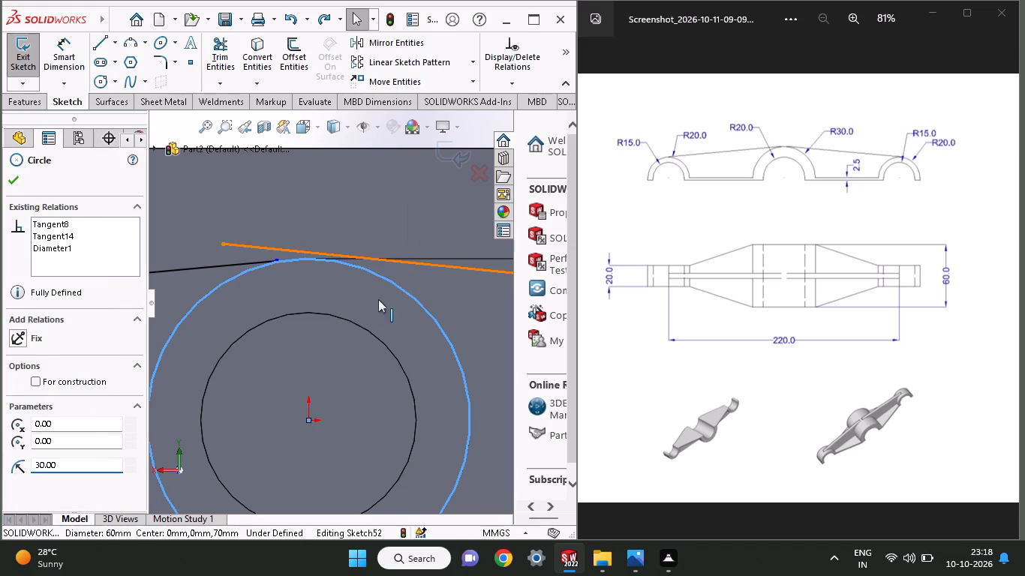
left_click(53, 421)
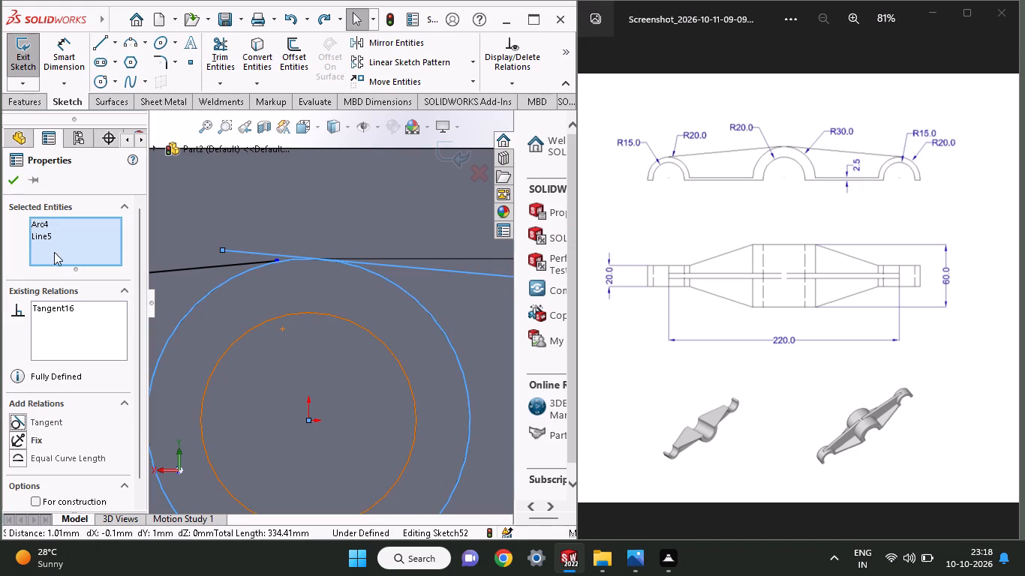
left_click(11, 179)
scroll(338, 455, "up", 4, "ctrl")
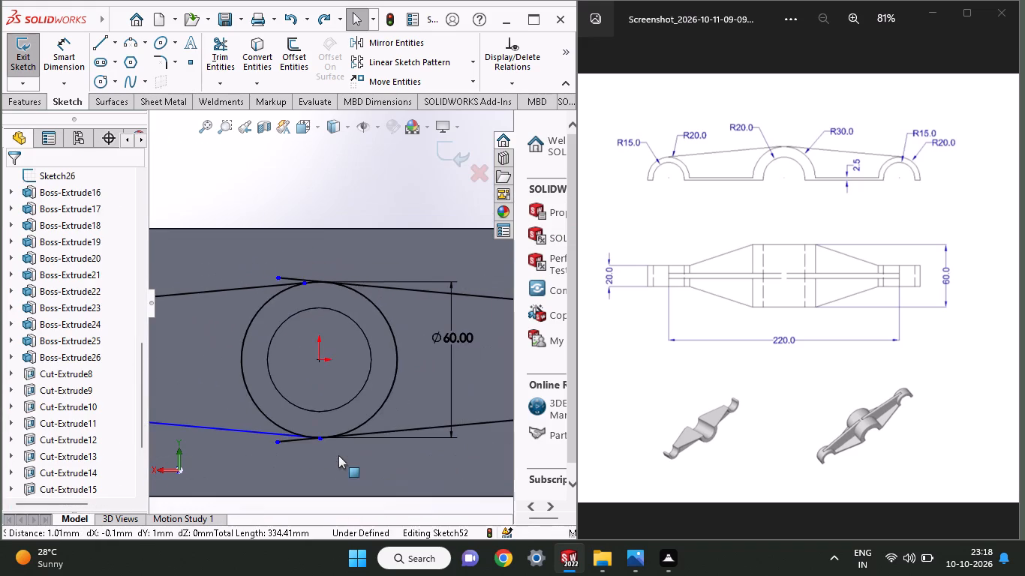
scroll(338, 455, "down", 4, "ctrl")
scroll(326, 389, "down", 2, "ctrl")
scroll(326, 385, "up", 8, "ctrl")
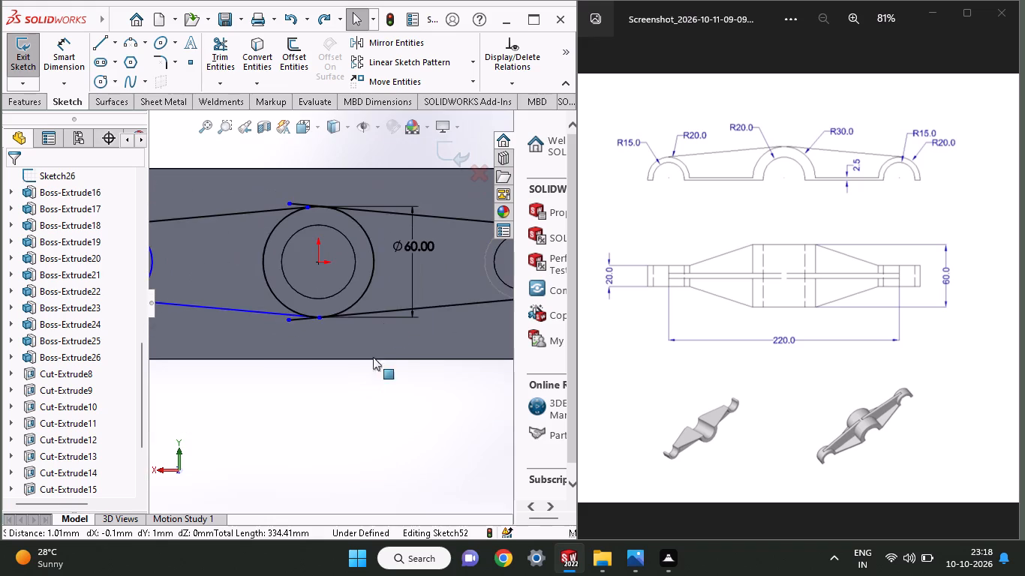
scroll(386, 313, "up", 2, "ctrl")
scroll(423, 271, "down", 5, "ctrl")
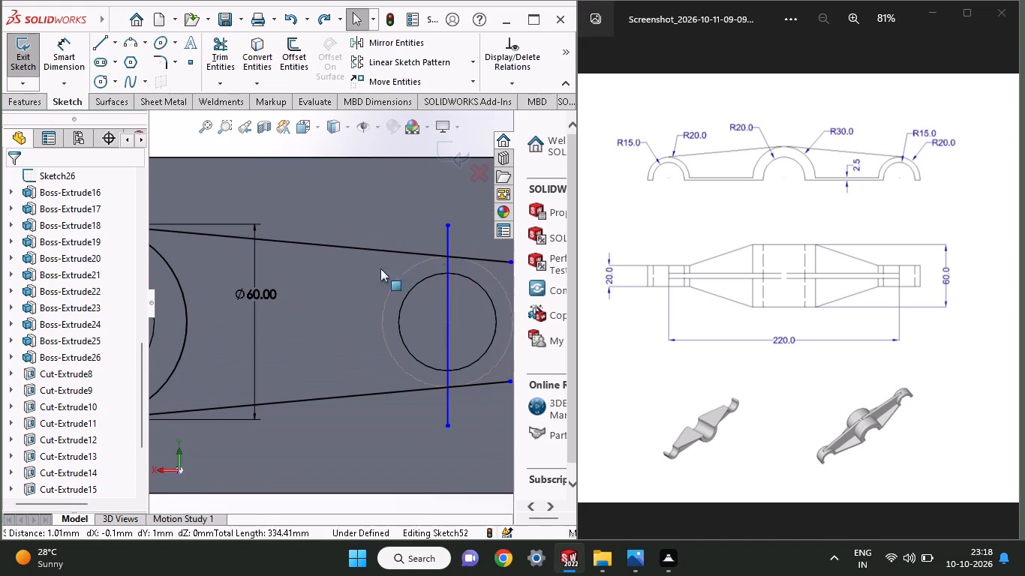
Trim the overhangs of both sloping tangent lines and of the vertical helper line at the end boss carrying the helper line.
scroll(283, 263, "up", 4, "ctrl")
scroll(207, 52, "down", 2, "ctrl")
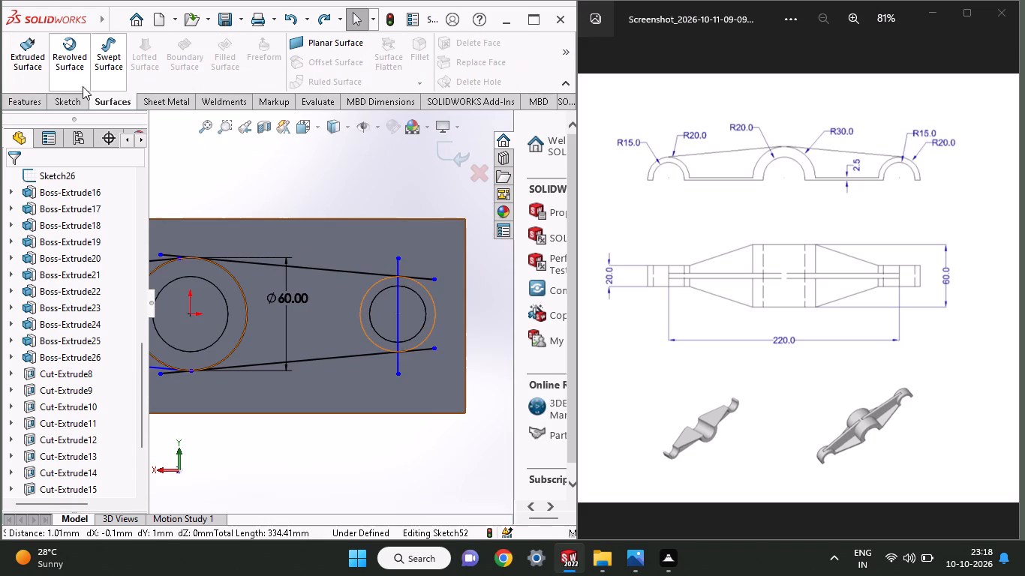
left_click(83, 100)
left_click(209, 52)
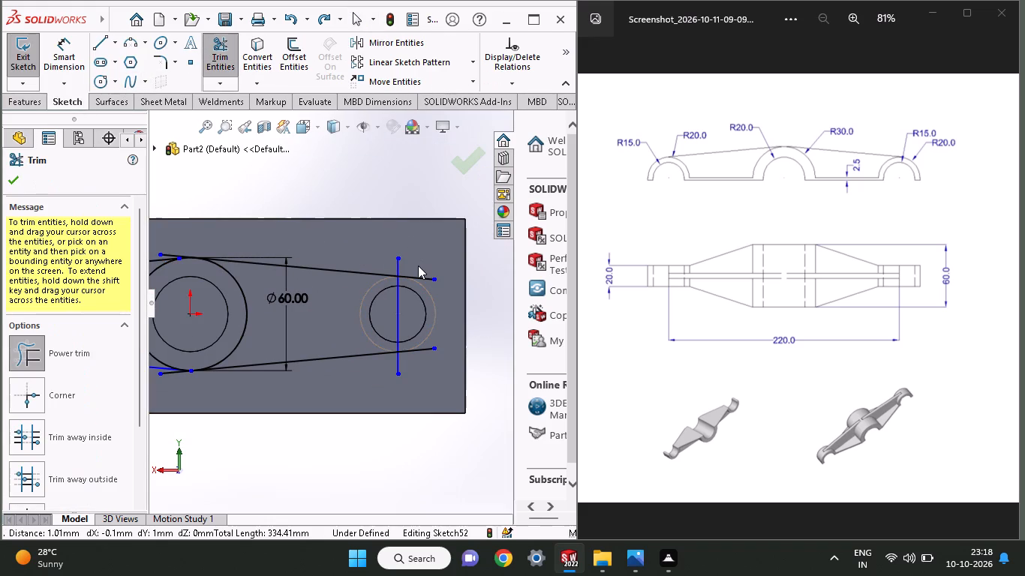
left_click_drag(418, 265, 373, 264)
left_click_drag(416, 267, 451, 293)
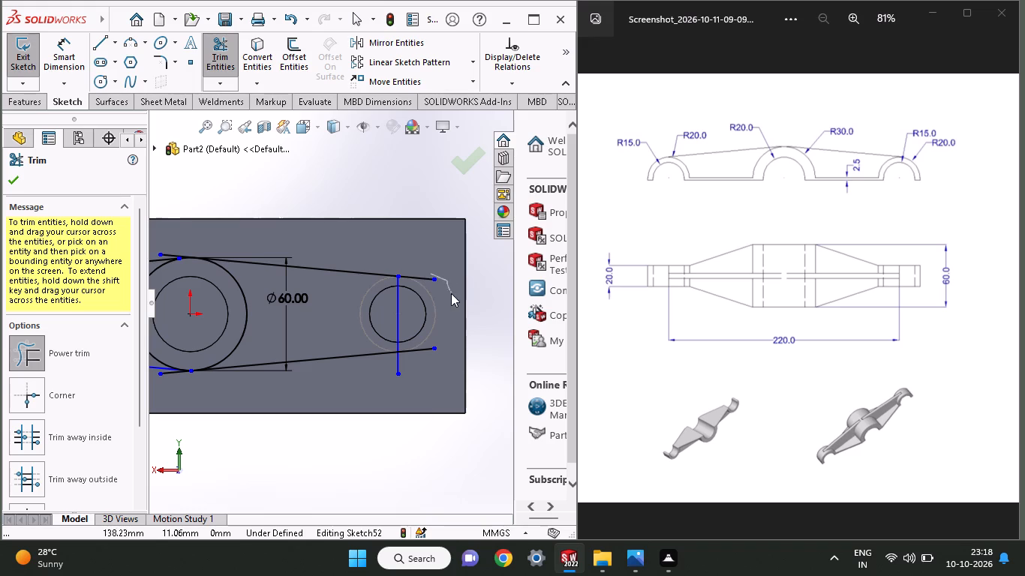
left_click_drag(451, 293, 410, 252)
left_click_drag(416, 267, 449, 295)
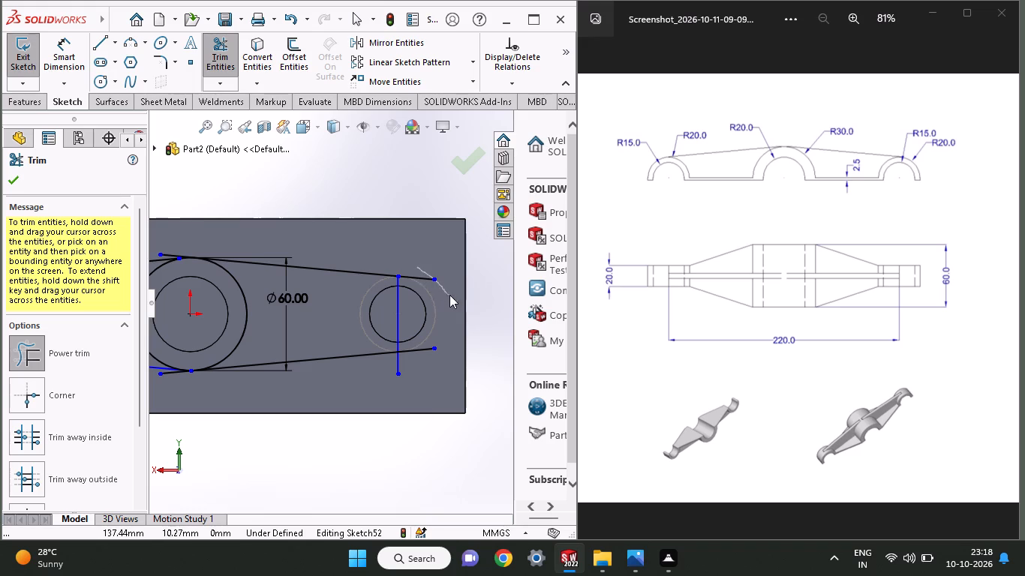
left_click_drag(449, 295, 449, 295)
left_click_drag(415, 260, 414, 287)
scroll(418, 270, "up", 1)
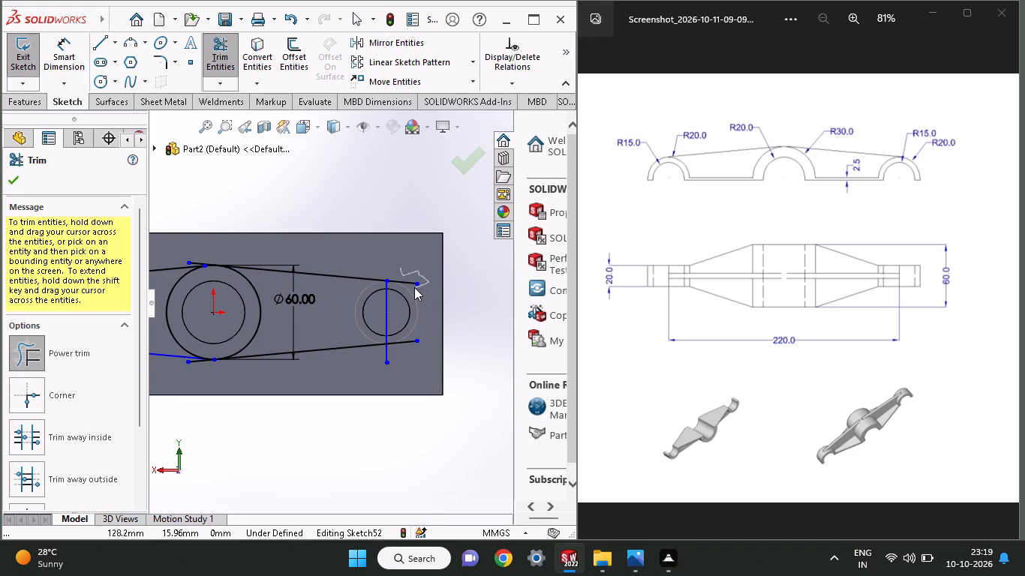
left_click_drag(414, 287, 401, 265)
left_click_drag(407, 315, 408, 355)
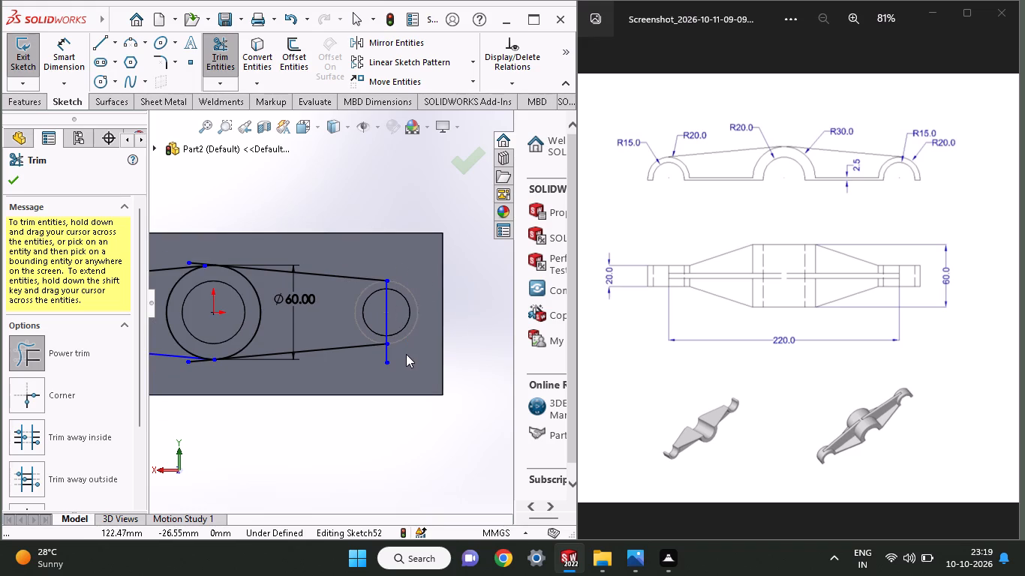
left_click_drag(405, 351, 351, 359)
Trim the overhanging ends of the lower and upper tangent lines at the 60 mm middle boss circle.
scroll(203, 371, "up", 2, "ctrl")
scroll(203, 371, "down", 6, "ctrl")
scroll(306, 318, "down", 2, "ctrl")
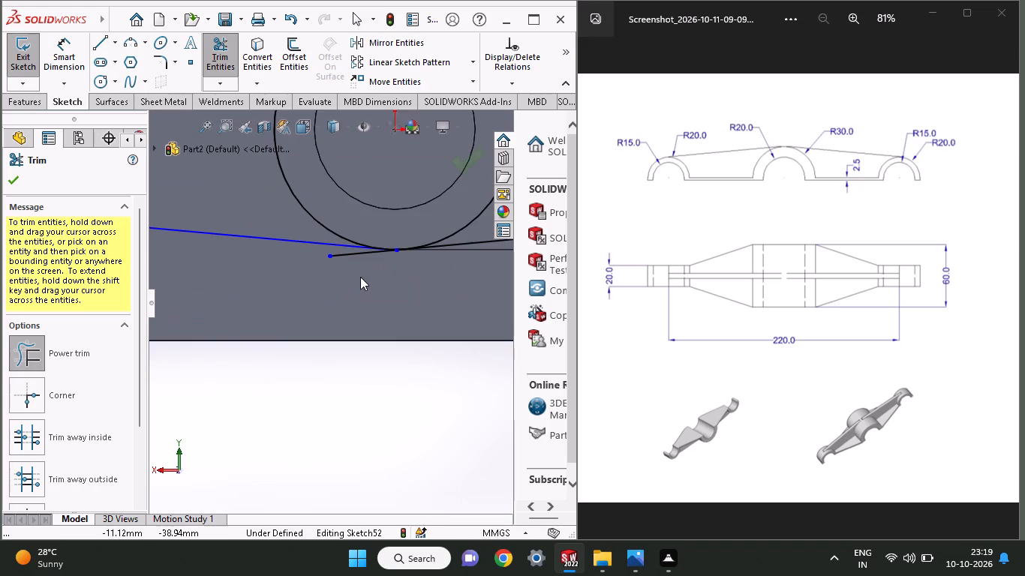
left_click_drag(371, 256, 345, 233)
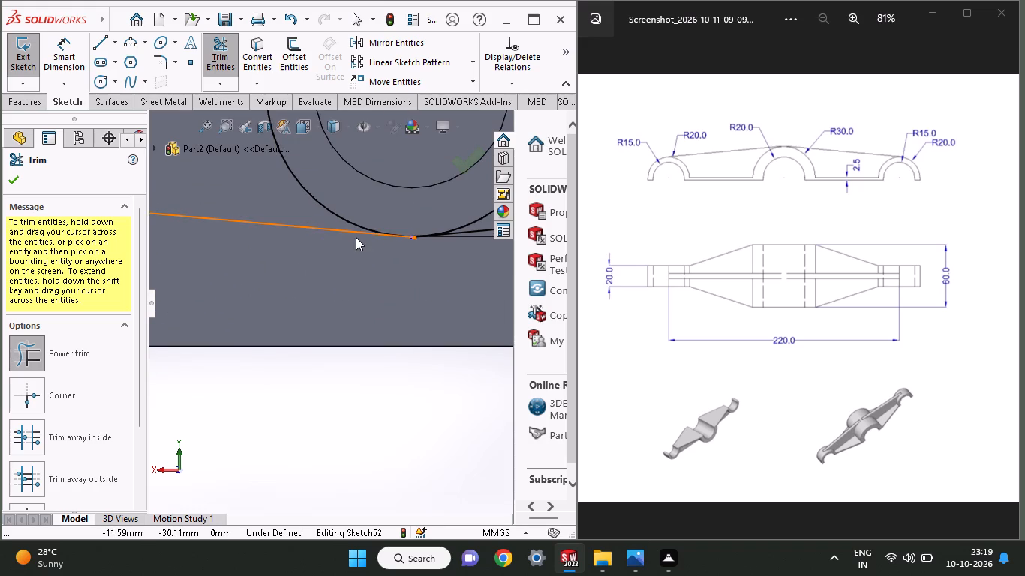
scroll(356, 237, "up", 9, "ctrl")
scroll(365, 185, "down", 3, "ctrl")
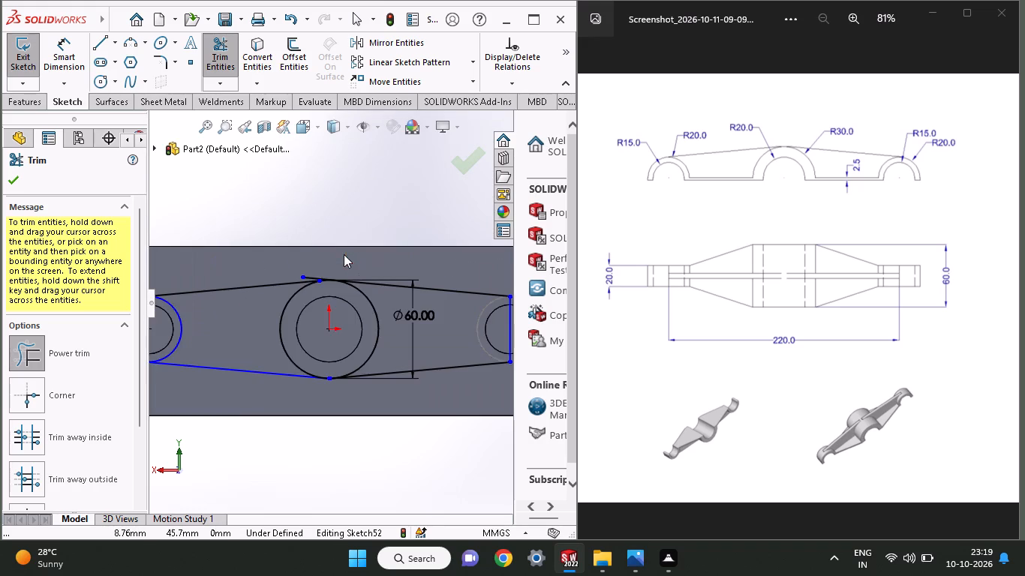
scroll(330, 272, "down", 5, "ctrl")
left_click_drag(304, 280, 290, 291)
scroll(372, 278, "up", 5, "ctrl")
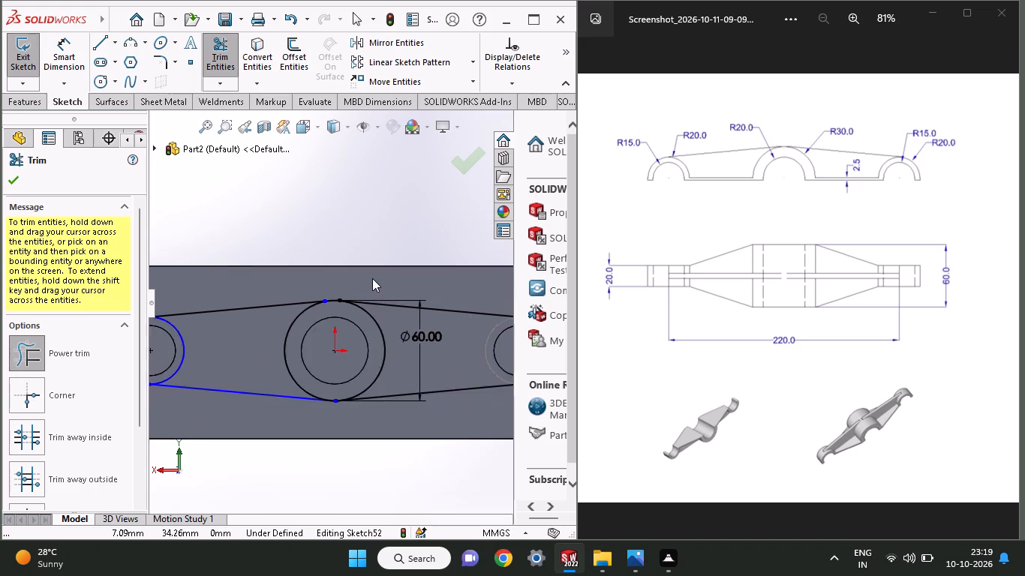
scroll(372, 278, "up", 4, "ctrl")
scroll(372, 278, "down", 2, "ctrl")
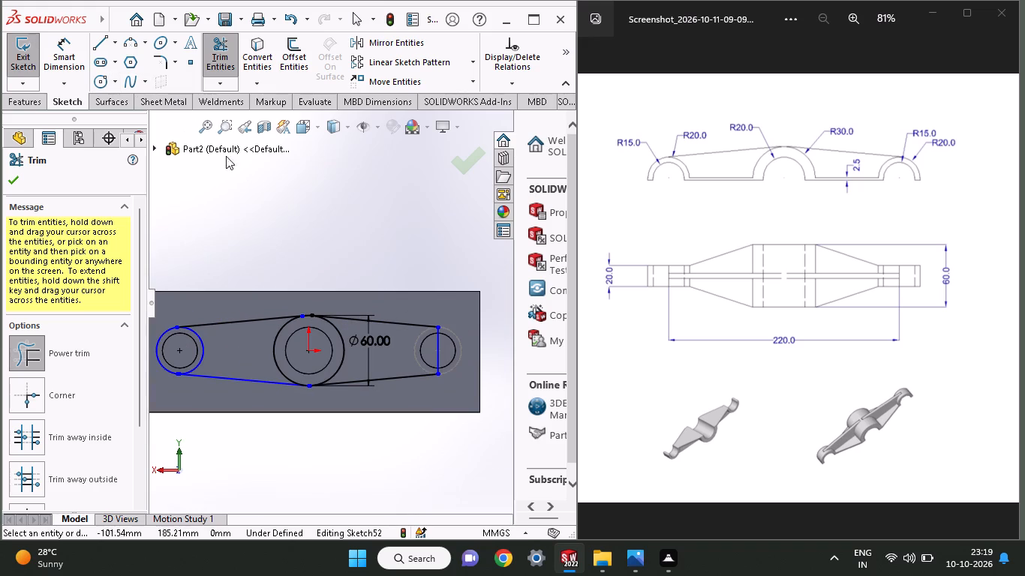
left_click(17, 178)
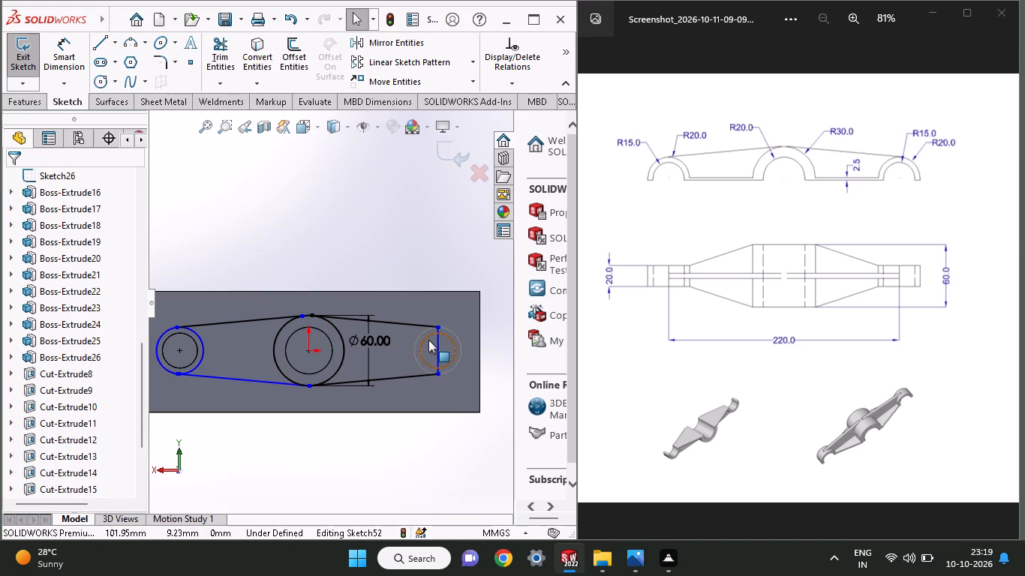
Delete the remaining vertical helper line through the end boss.
right_click(436, 338)
right_click(436, 338)
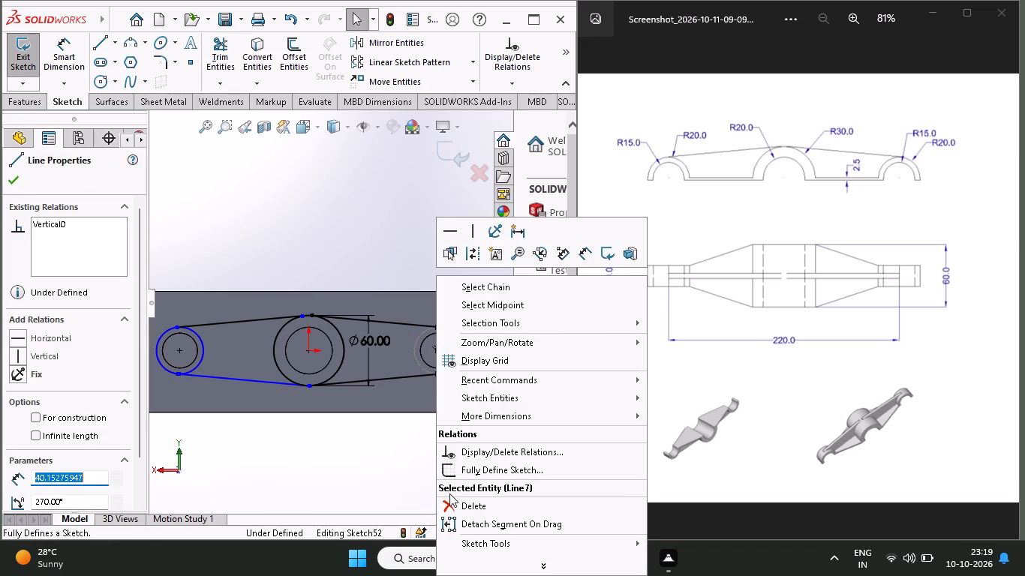
left_click(449, 495)
left_click(455, 514)
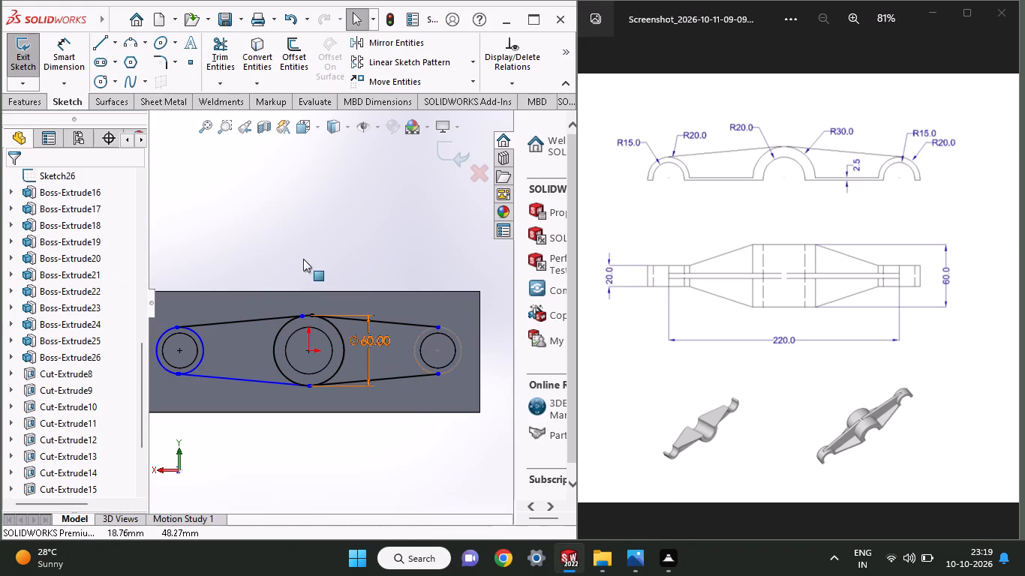
Sketch a circle centred on the end boss at X 110 mm, Y 0, reaching the tangent lines' end points.
left_click(108, 84)
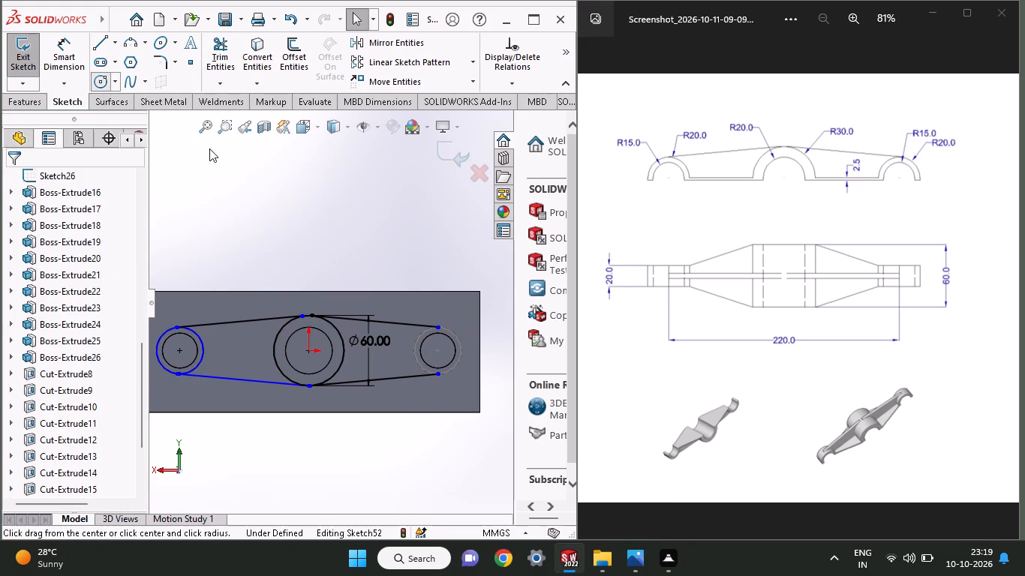
left_click(439, 348)
left_click(439, 328)
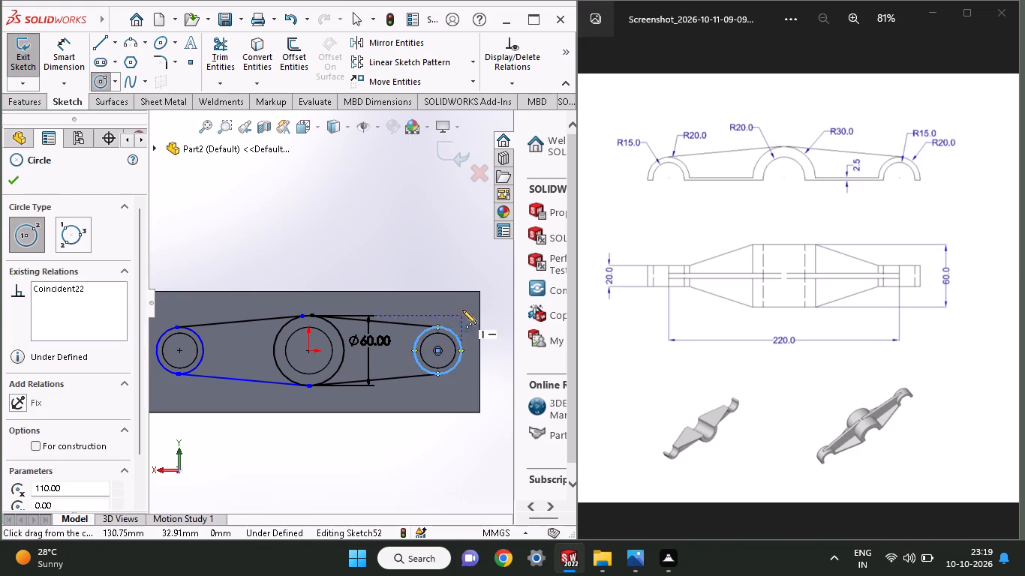
left_click(8, 184)
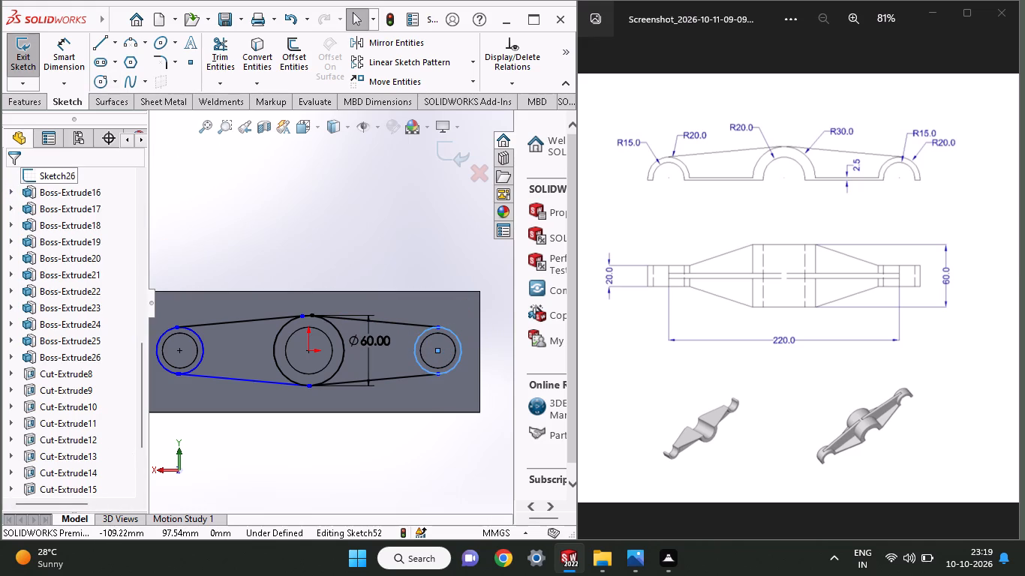
Sketch a corner rectangle about 293 mm long around the plate's outline, from one plate corner to the opposite one.
left_click(567, 52)
left_click(485, 105)
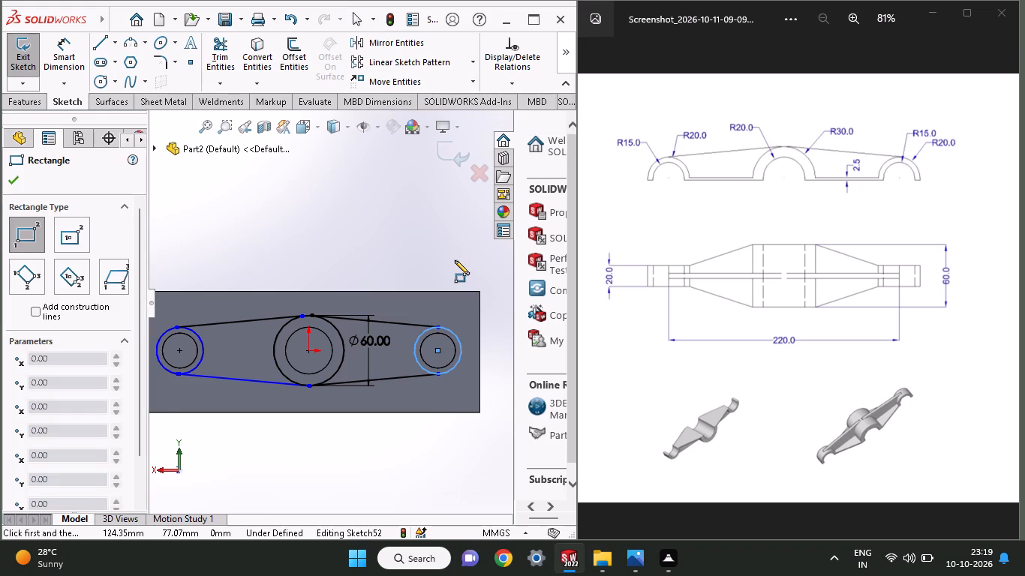
scroll(455, 260, "up", 1, "ctrl")
left_click(455, 293)
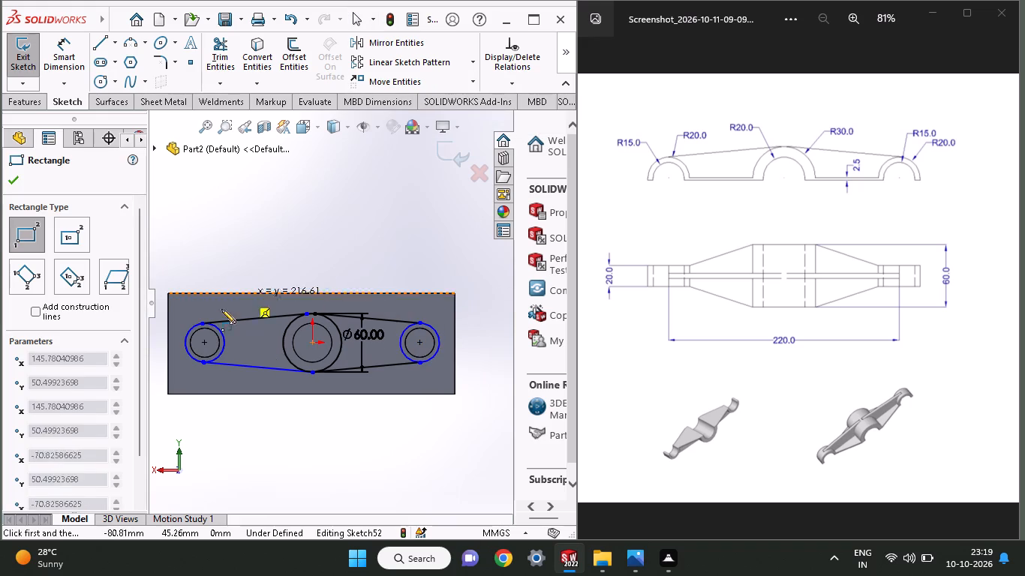
left_click(167, 396)
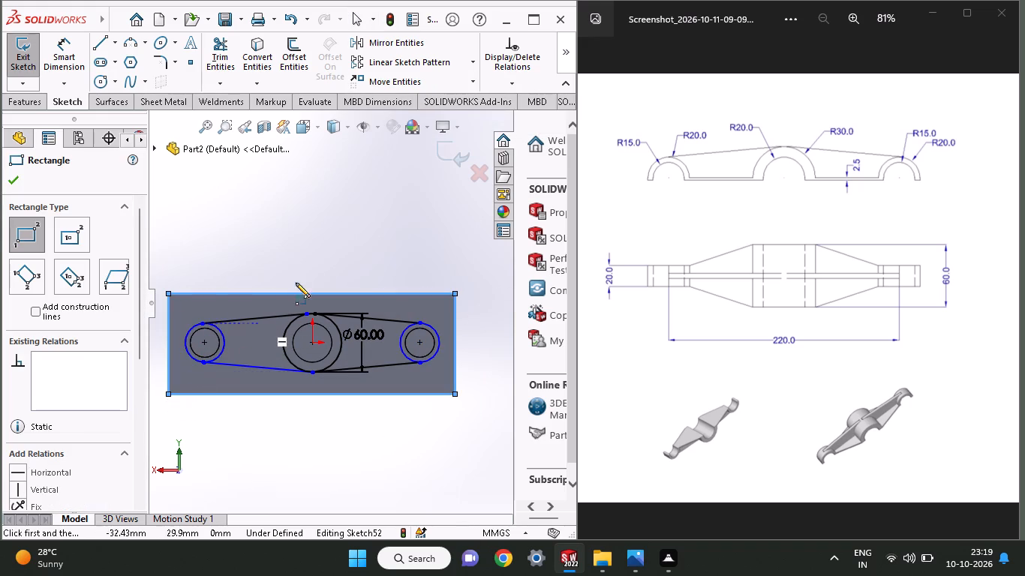
Cut-extrude the plate region between the rectangle and the web profile with a blind depth of 5 mm, keeping all bodies.
left_click(4, 106)
left_click(209, 73)
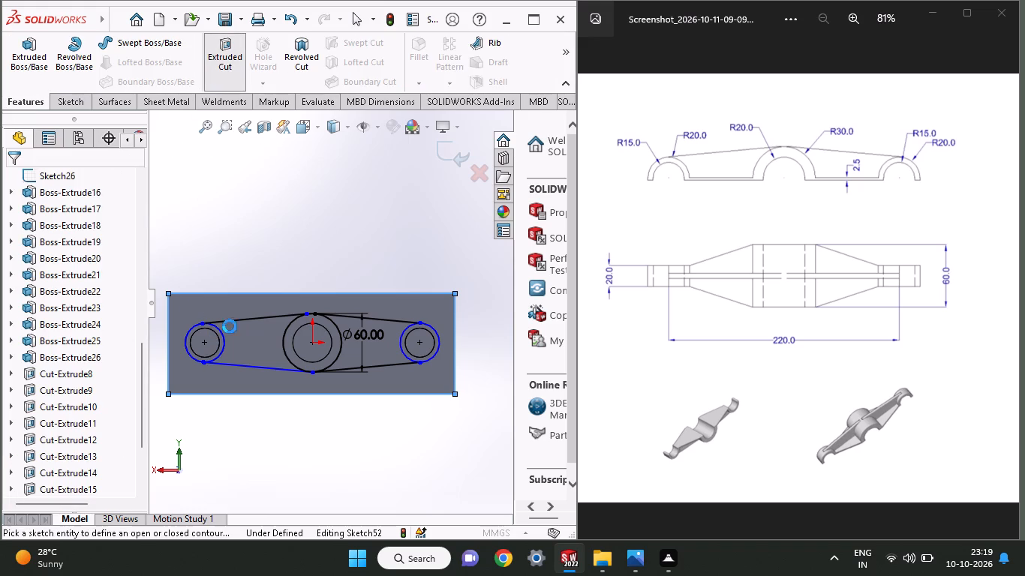
left_click(185, 301)
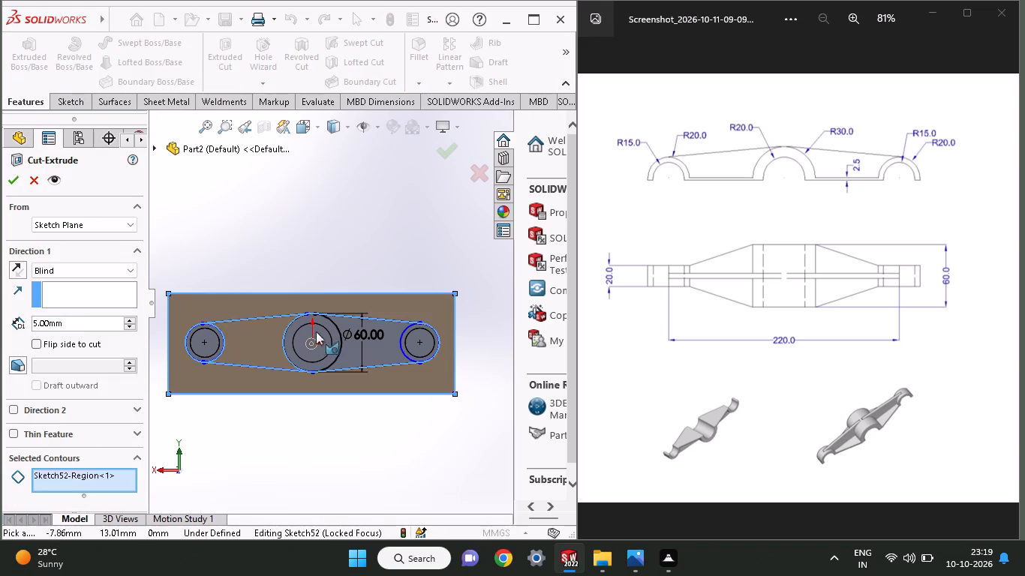
left_click(427, 309)
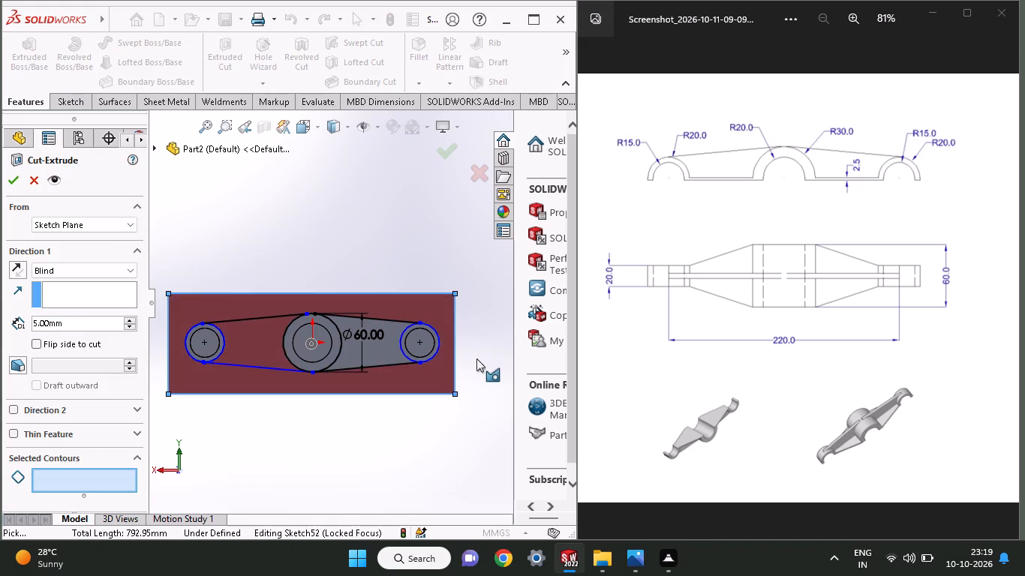
middle_click_drag(440, 408, 449, 349)
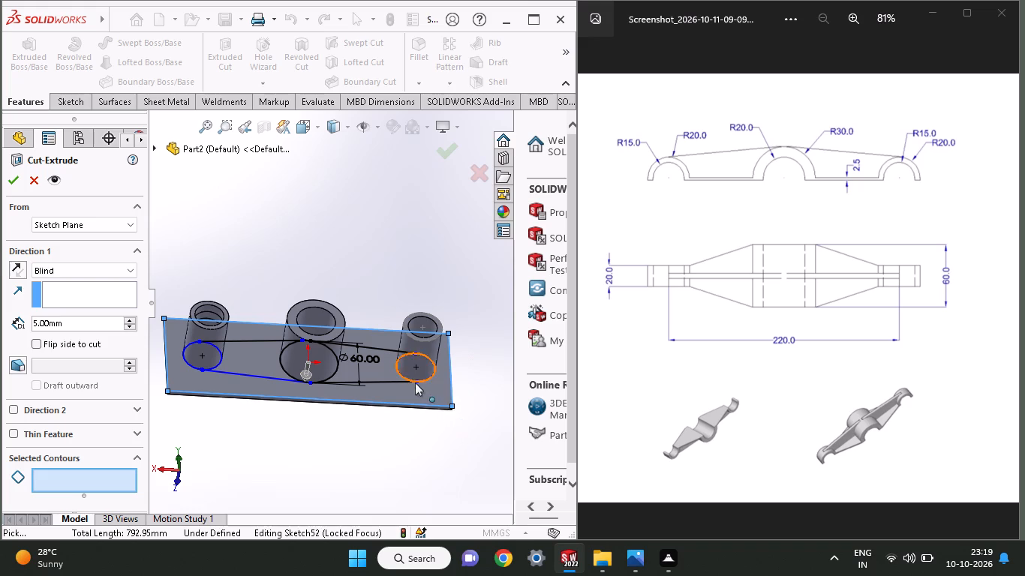
left_click(421, 388)
left_click(427, 388)
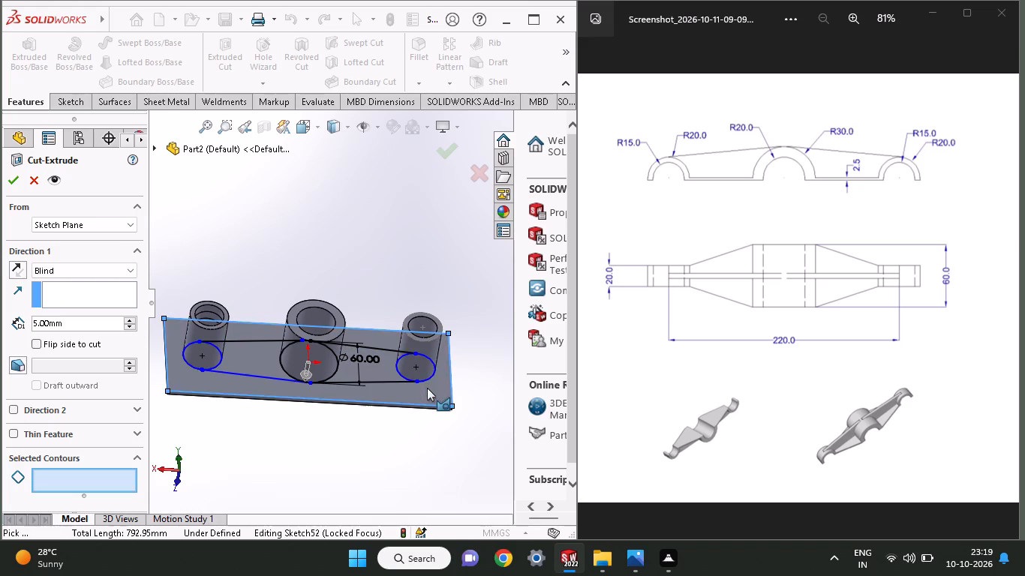
left_click(427, 388)
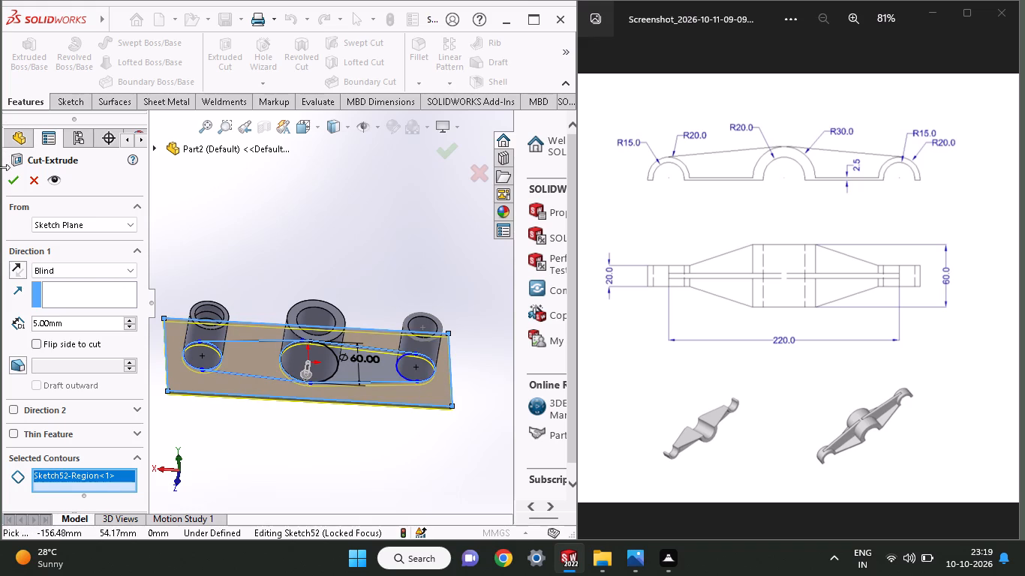
left_click(5, 178)
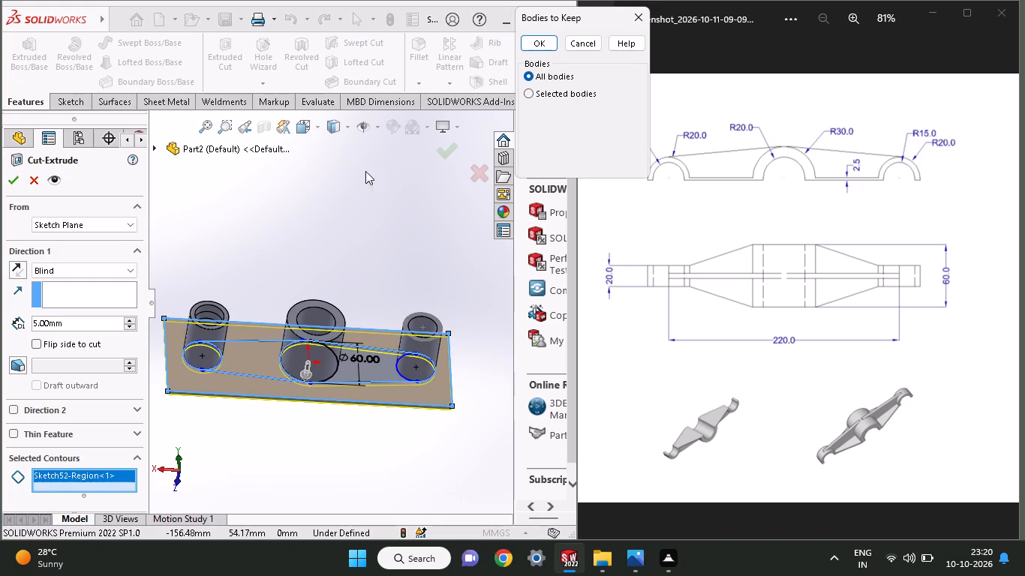
left_click(543, 43)
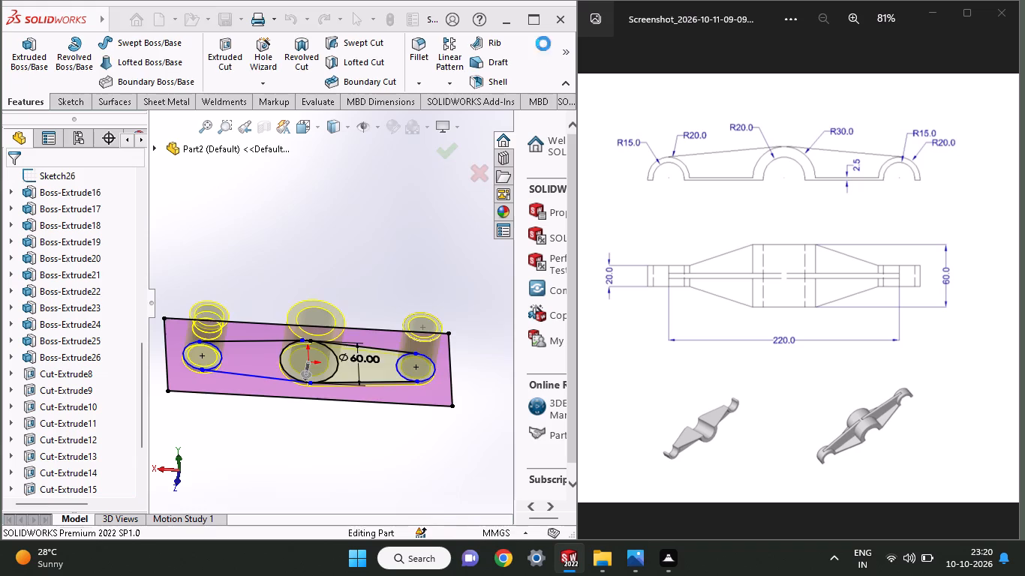
Examine the cut part from several angles, checking the web and its connection to the middle and end bosses.
middle_click_drag(282, 247, 443, 410)
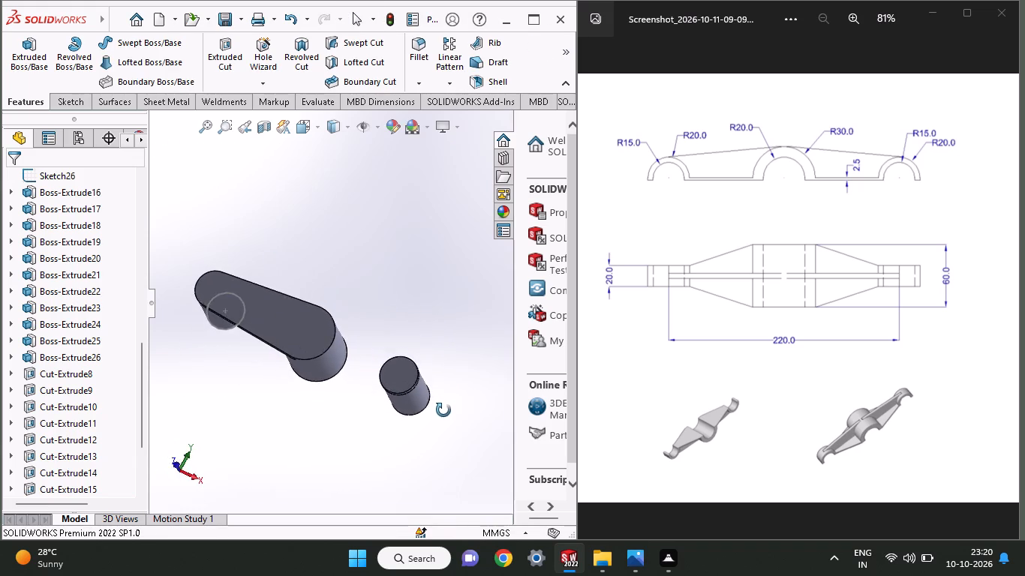
middle_click_drag(443, 410, 203, 452)
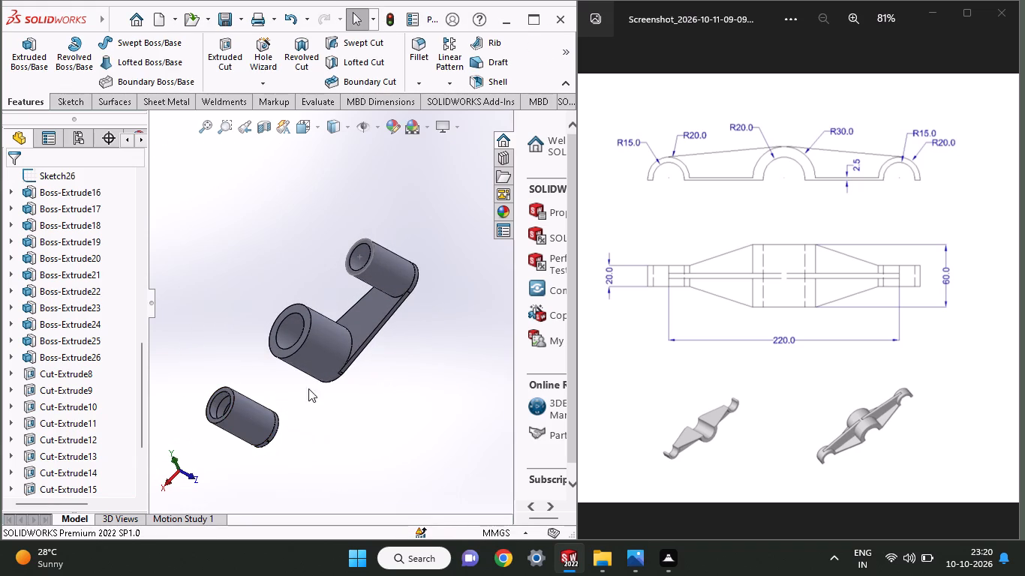
middle_click_drag(323, 364, 500, 296)
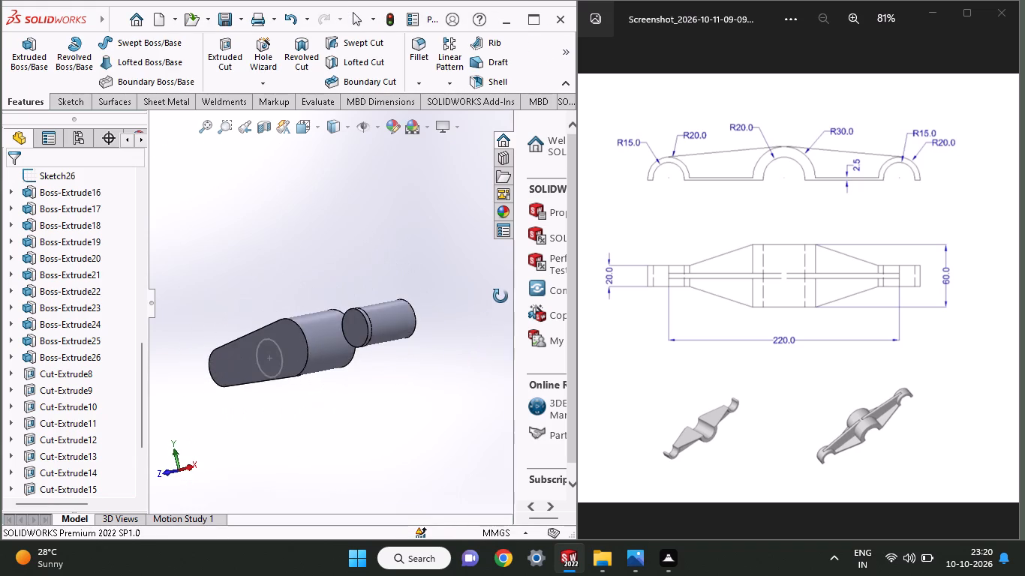
middle_click_drag(500, 296, 351, 390)
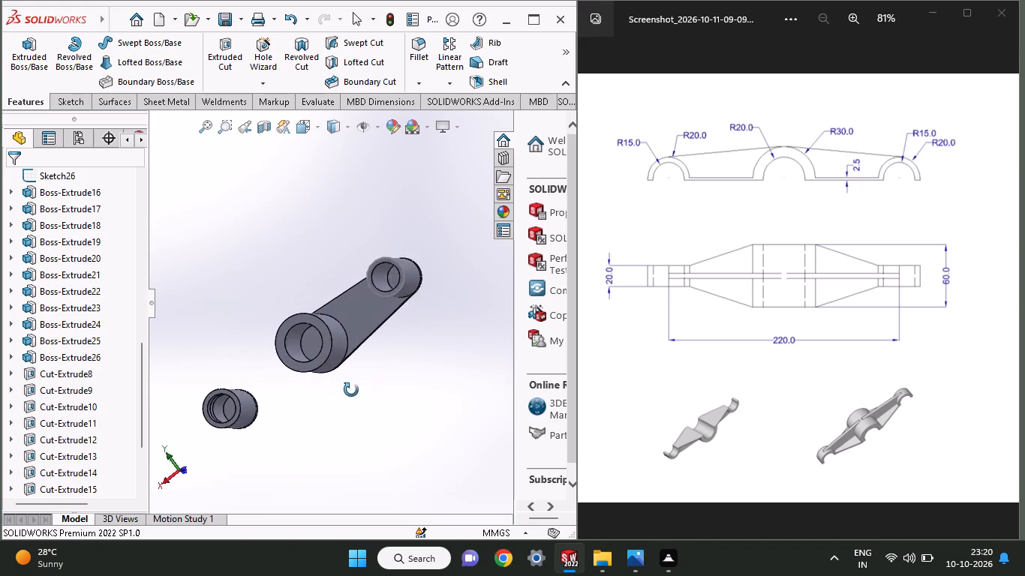
middle_click_drag(351, 390, 403, 418)
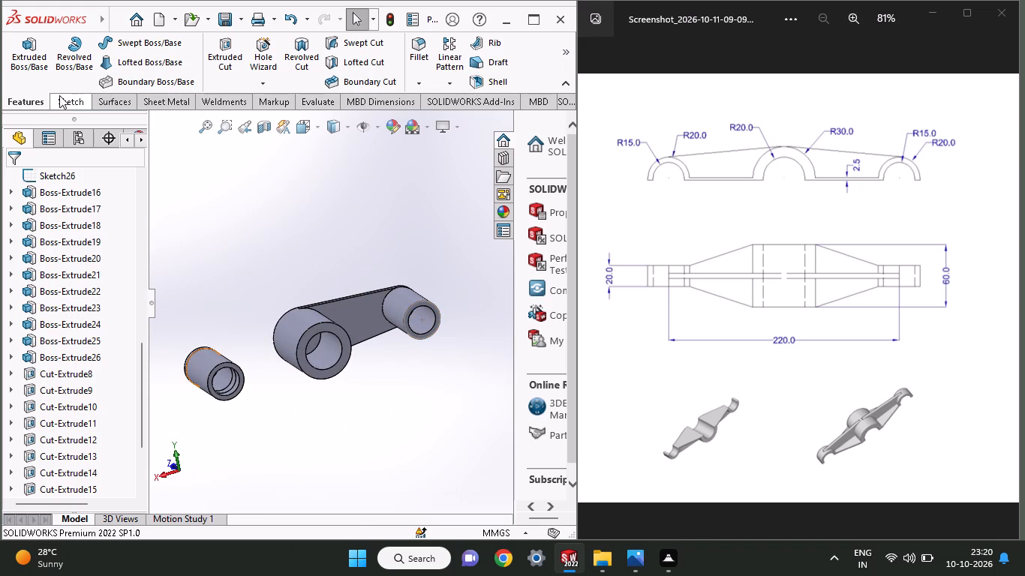
middle_click_drag(251, 404, 416, 403)
scroll(292, 343, "down", 1)
left_click(292, 343)
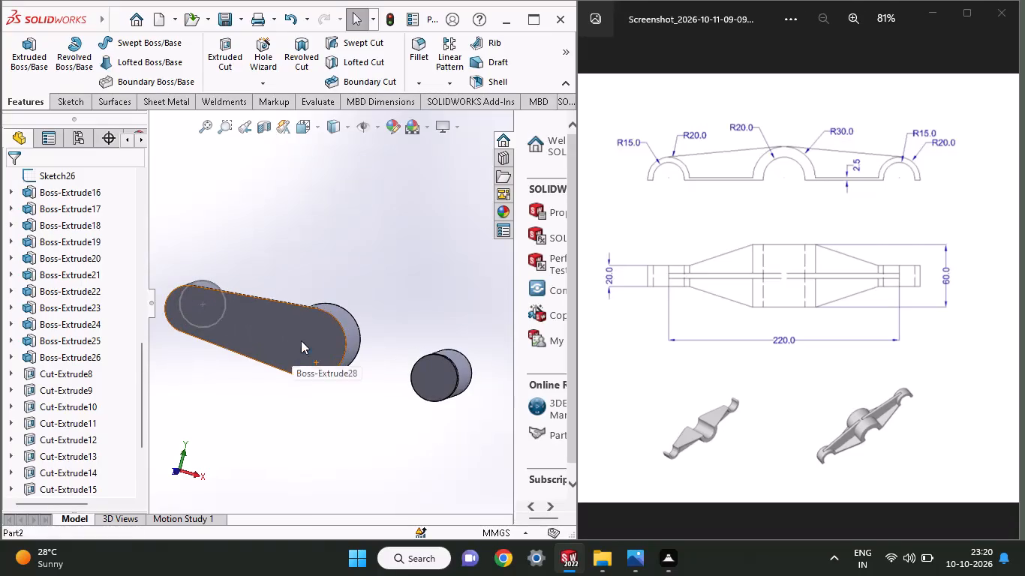
Start a sketch on the web's face and draw a slanted line above the middle boss and the separate end boss.
left_click(354, 303)
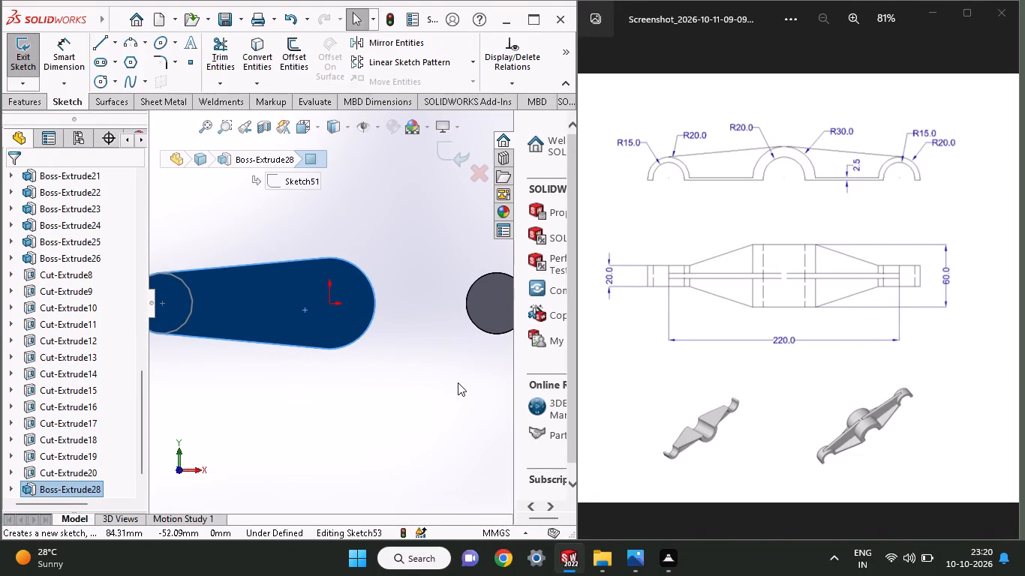
scroll(355, 224, "up", 2, "ctrl")
scroll(355, 224, "down", 2, "ctrl")
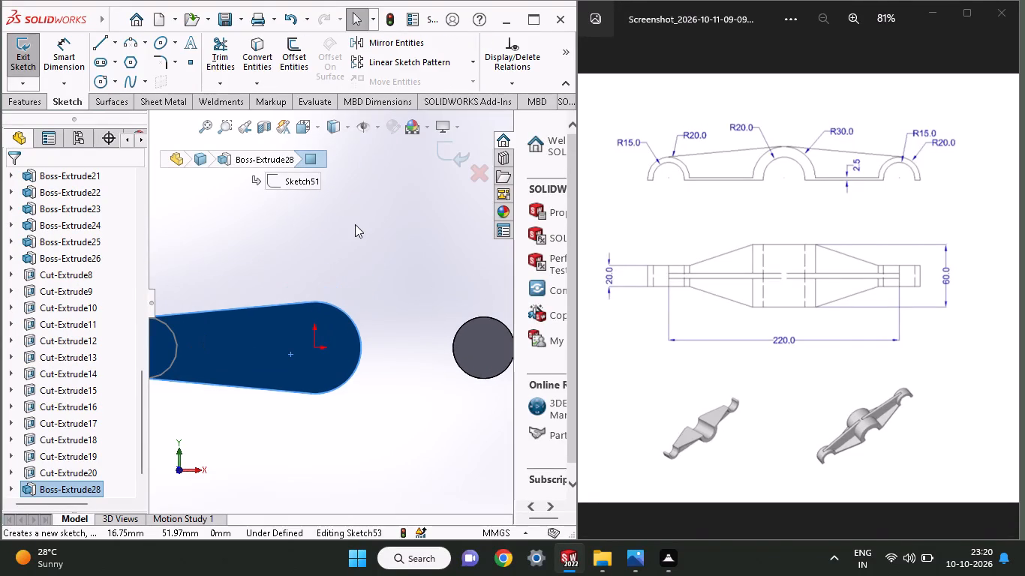
scroll(220, 116, "up", 3, "ctrl")
left_click(100, 44, "ctrl")
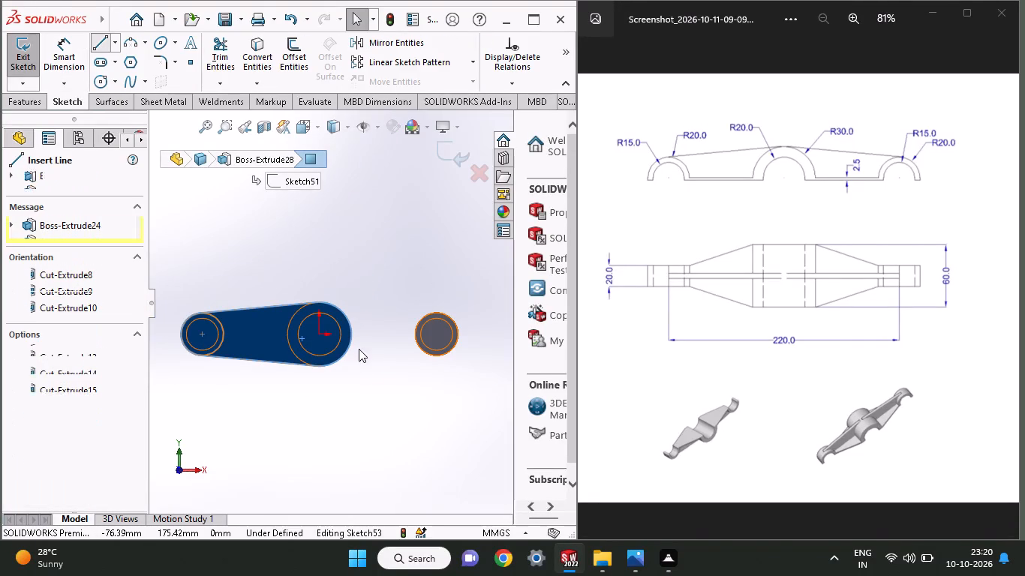
scroll(365, 360, "down", 2, "ctrl")
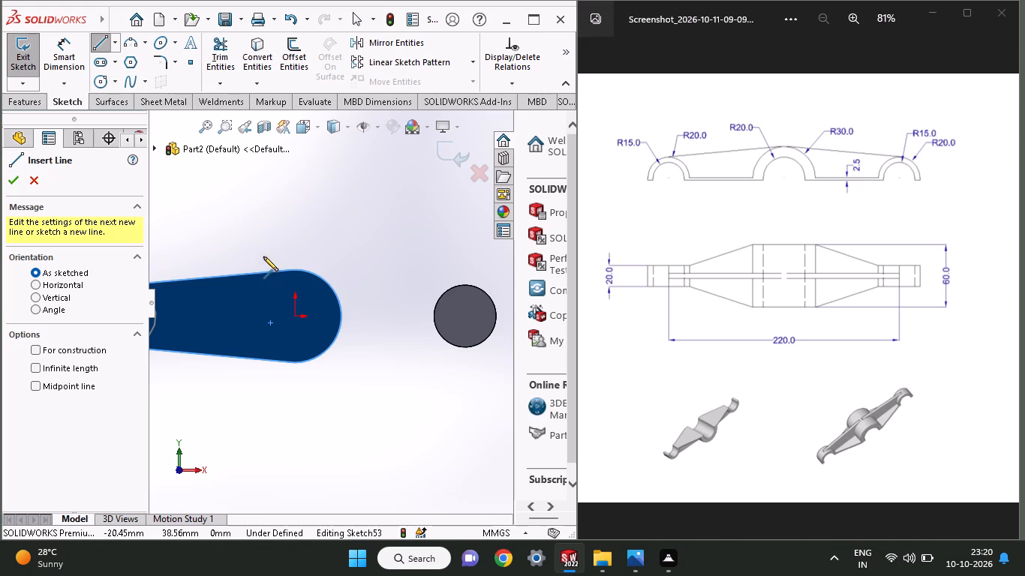
left_click(264, 262)
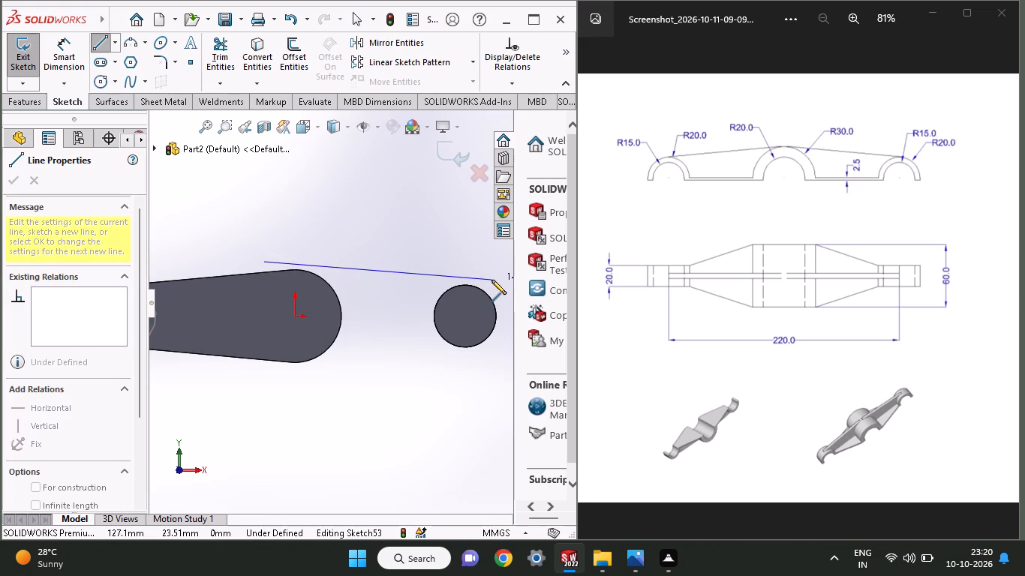
left_click(491, 280)
right_click(359, 214)
left_click(366, 218)
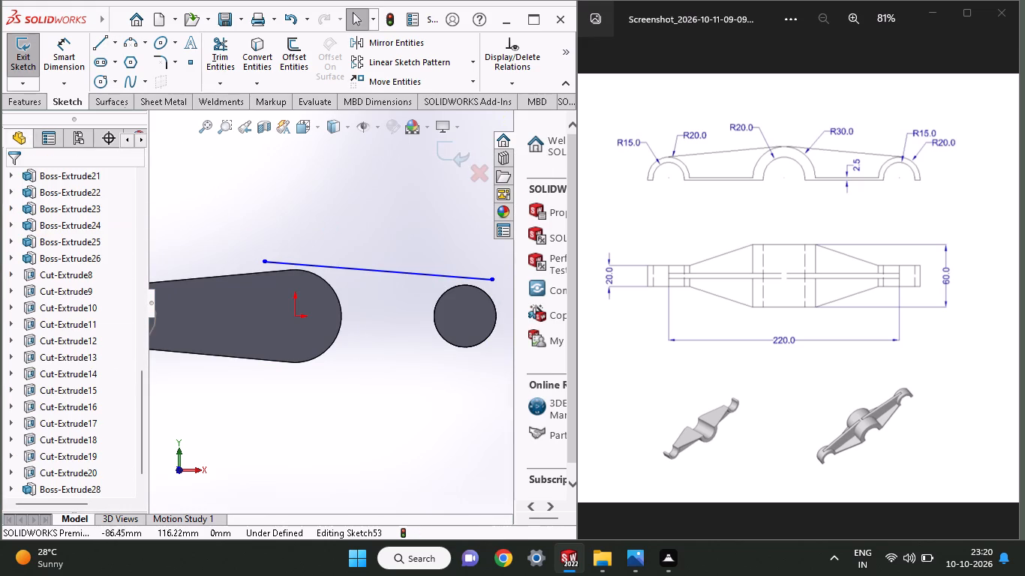
Sketch a second slanted line about 139 mm long below the middle boss and the separate end boss.
left_click(99, 44)
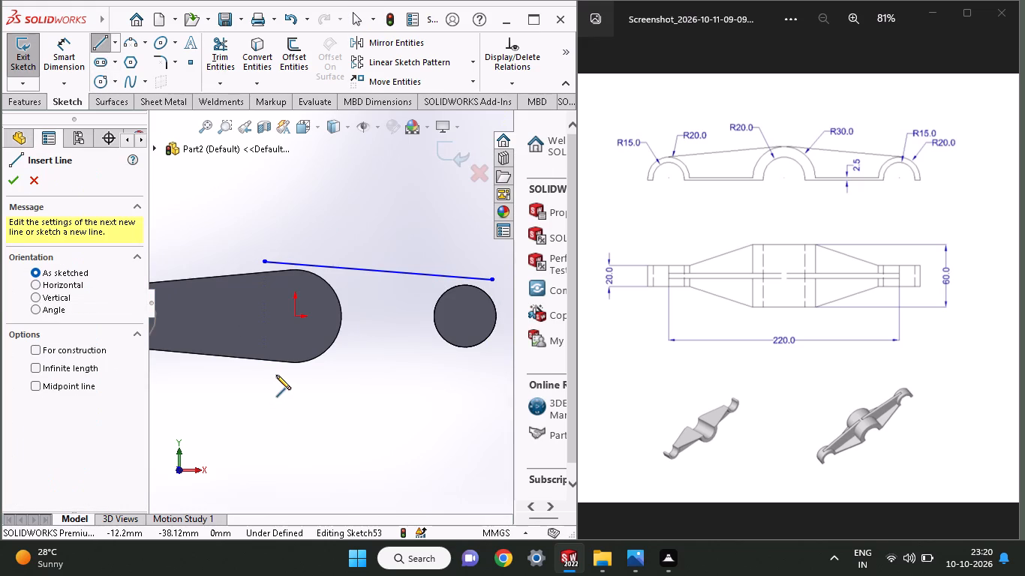
left_click(276, 375)
left_click(491, 365)
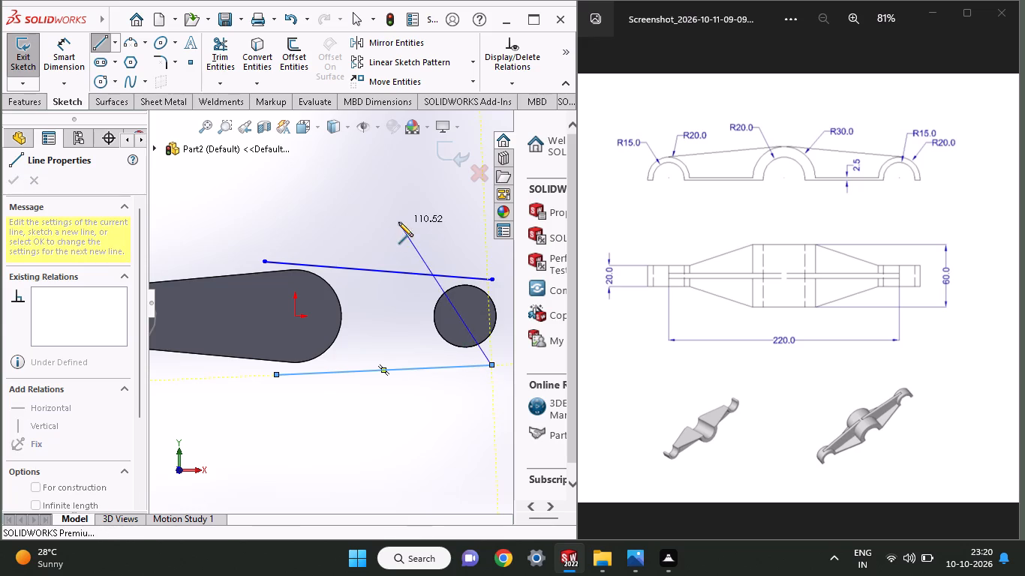
right_click(398, 222)
left_click(410, 235)
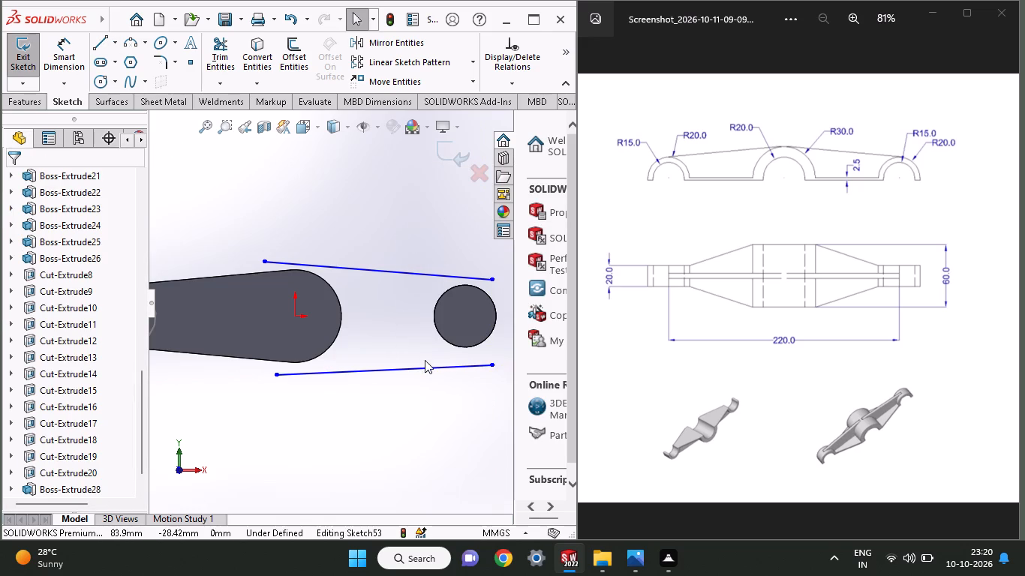
Make the lower line tangent to the separate end boss's circular edge and the middle boss's arc.
left_click(425, 364)
left_click(458, 345, "shift")
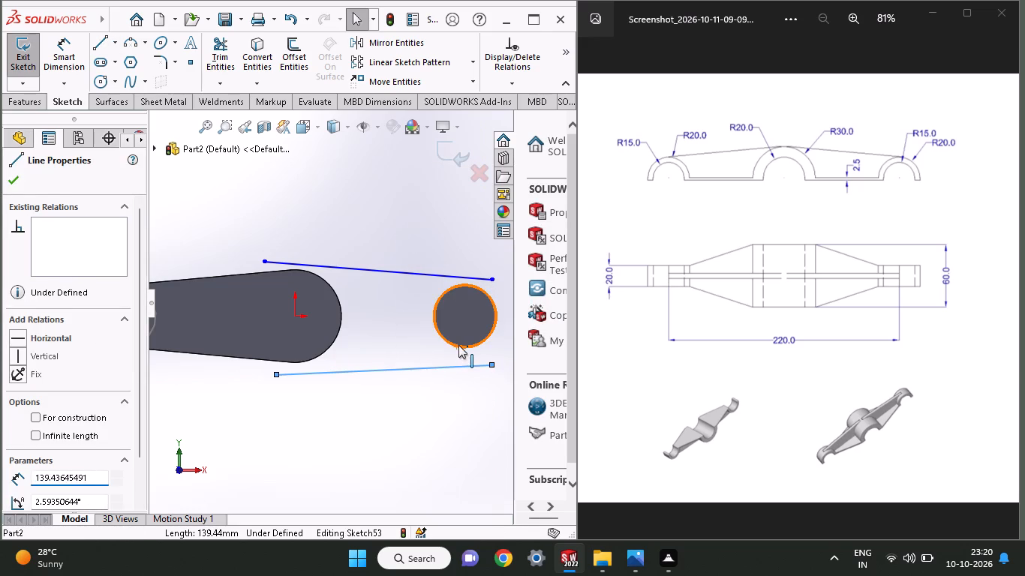
left_click(36, 421)
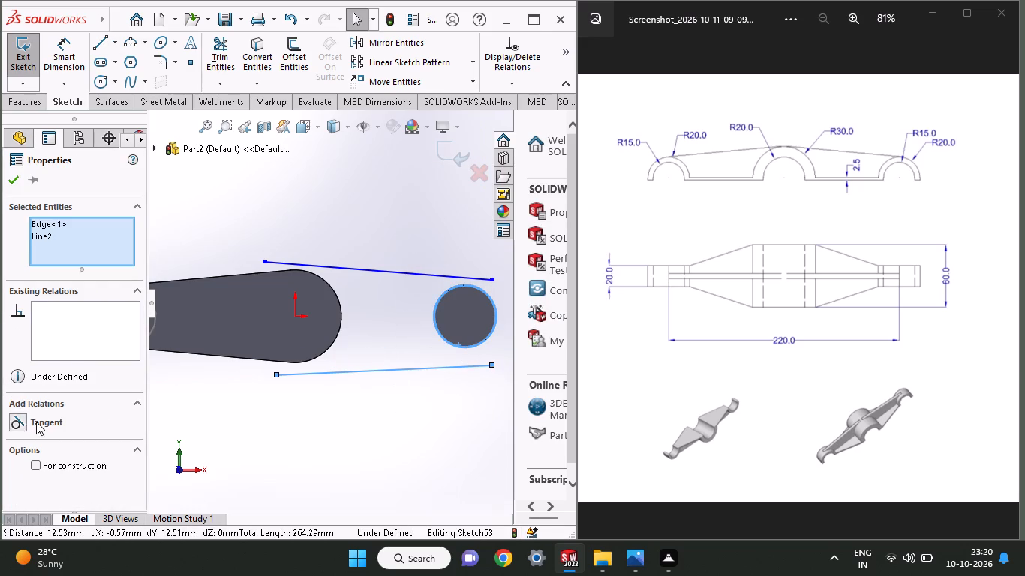
left_click(11, 180)
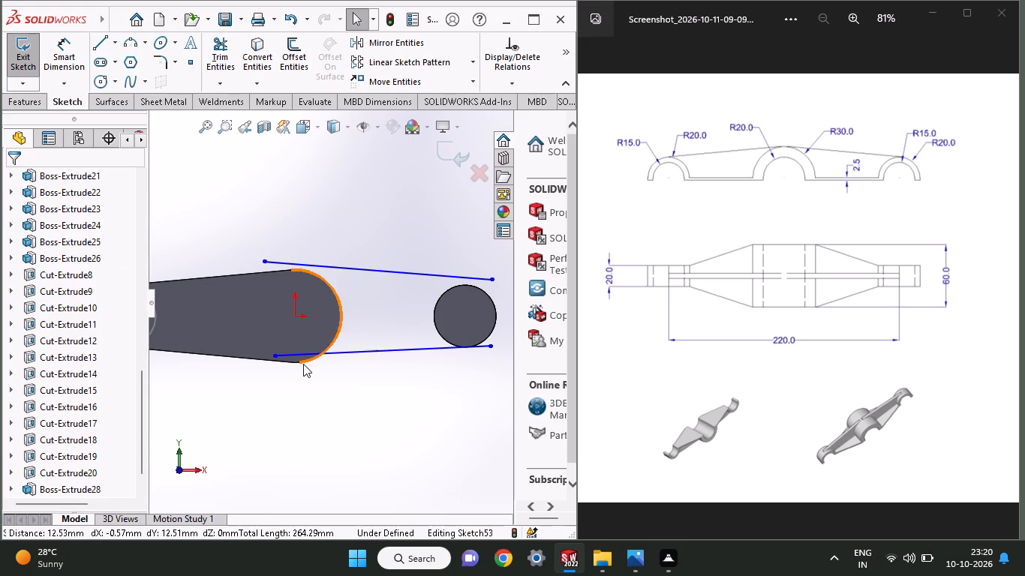
left_click(303, 364, "shift")
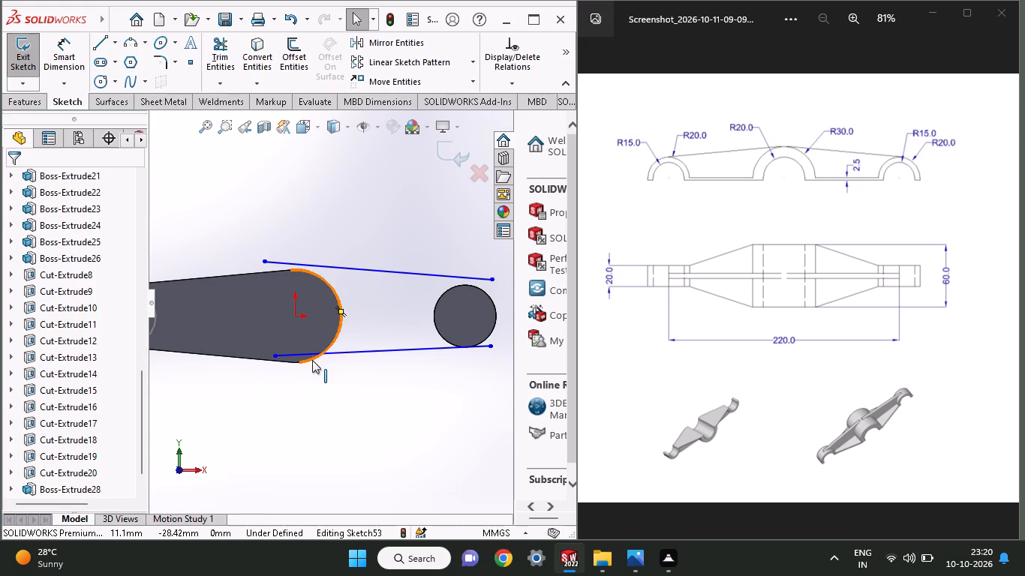
left_click(312, 360, "shift")
left_click(301, 355, "shift")
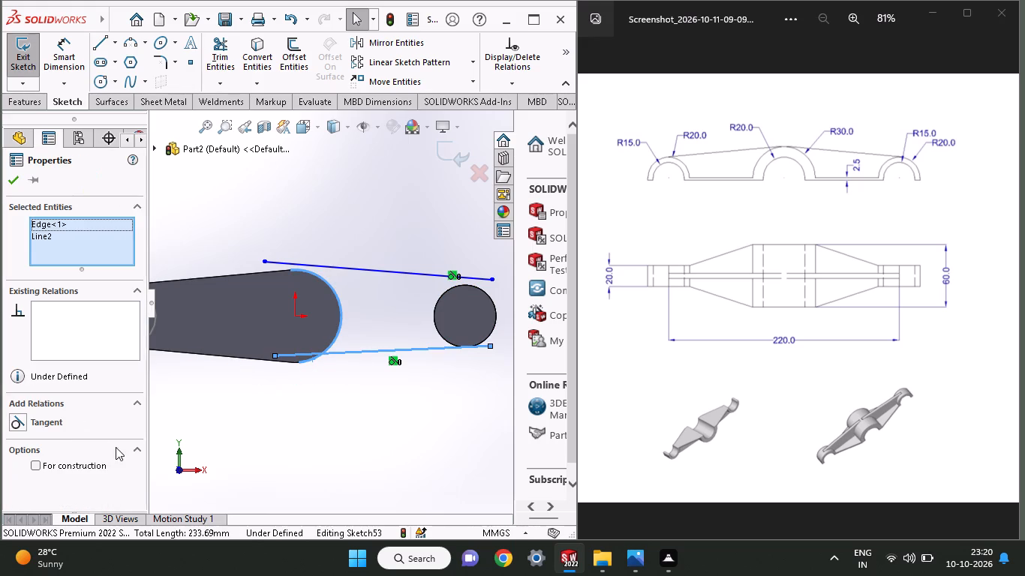
left_click(65, 421)
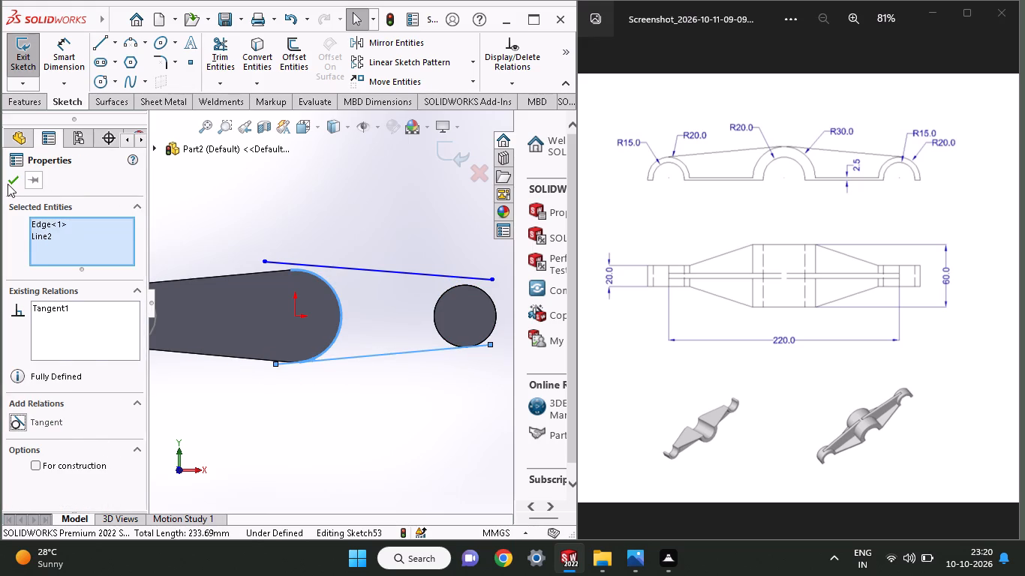
left_click(8, 184)
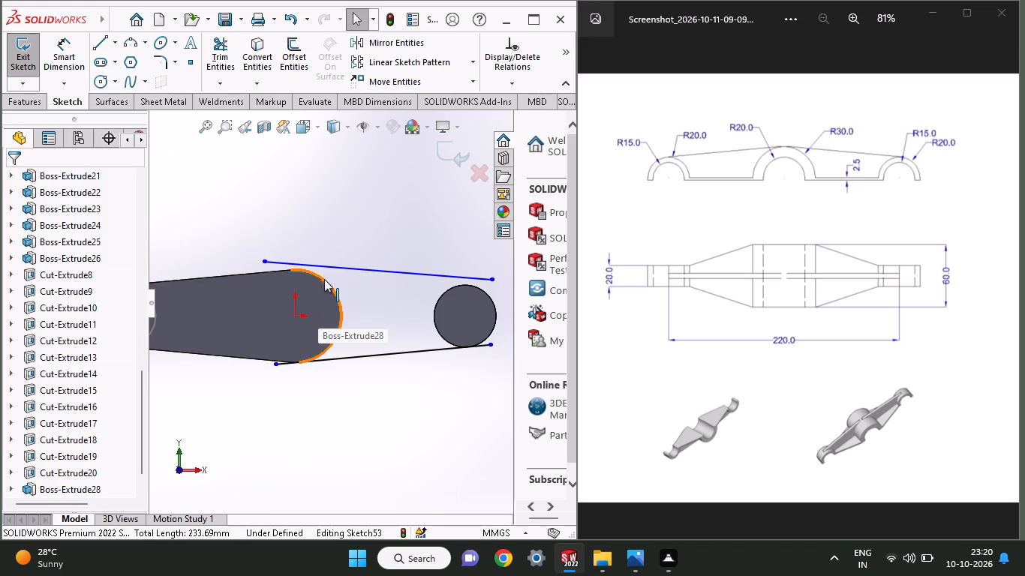
Make the upper line tangent to the middle boss's arc and the separate end boss's circular edge.
left_click(324, 279, "shift")
left_click(336, 271, "shift")
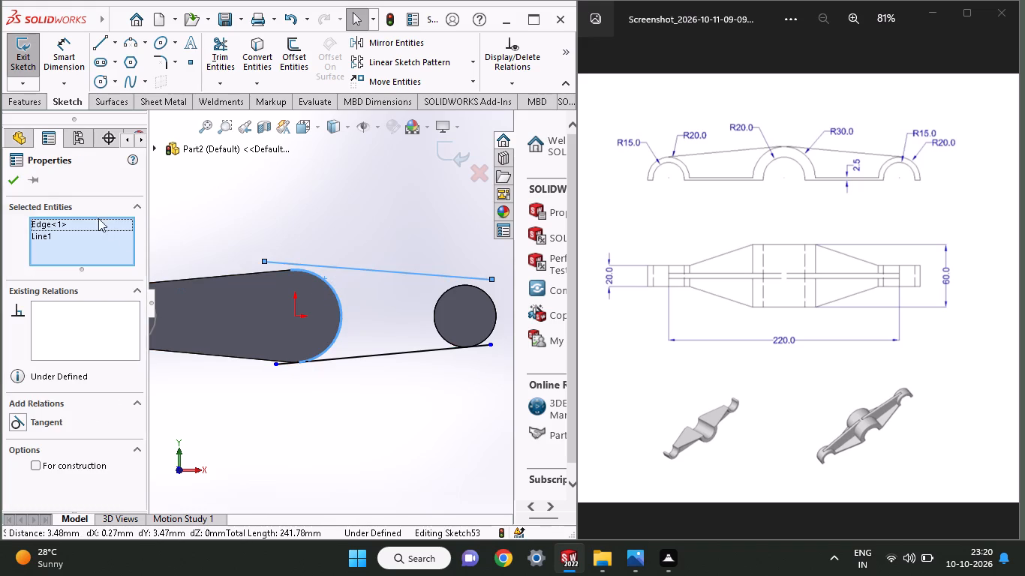
left_click(47, 421)
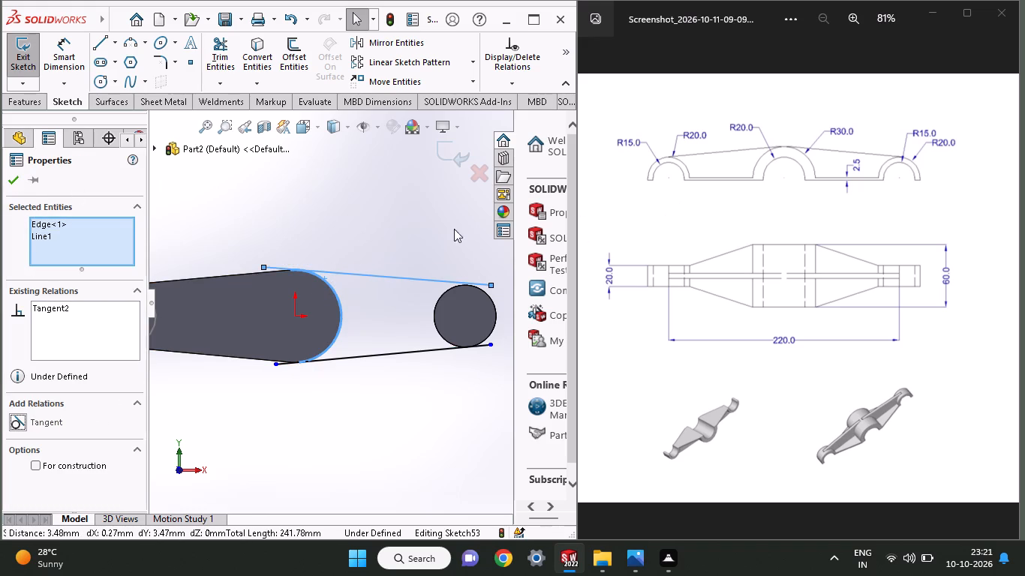
left_click(9, 184)
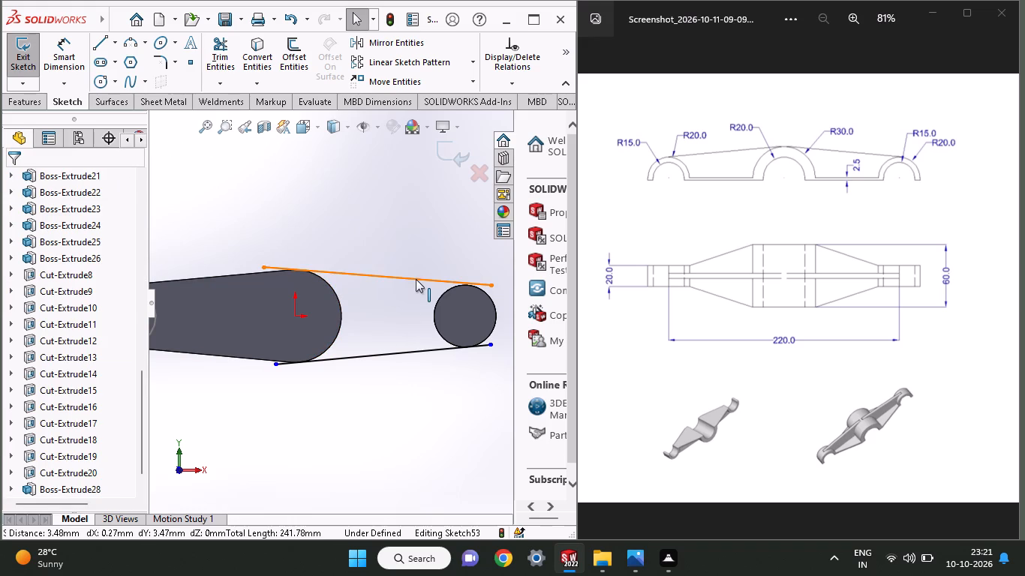
left_click(416, 279, "shift")
left_click(436, 303, "shift")
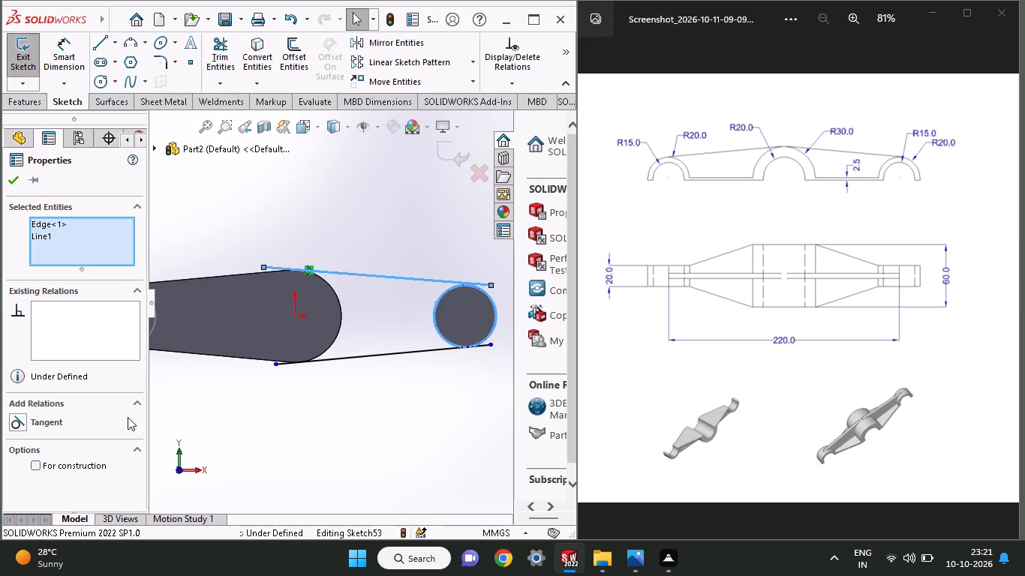
left_click(13, 425)
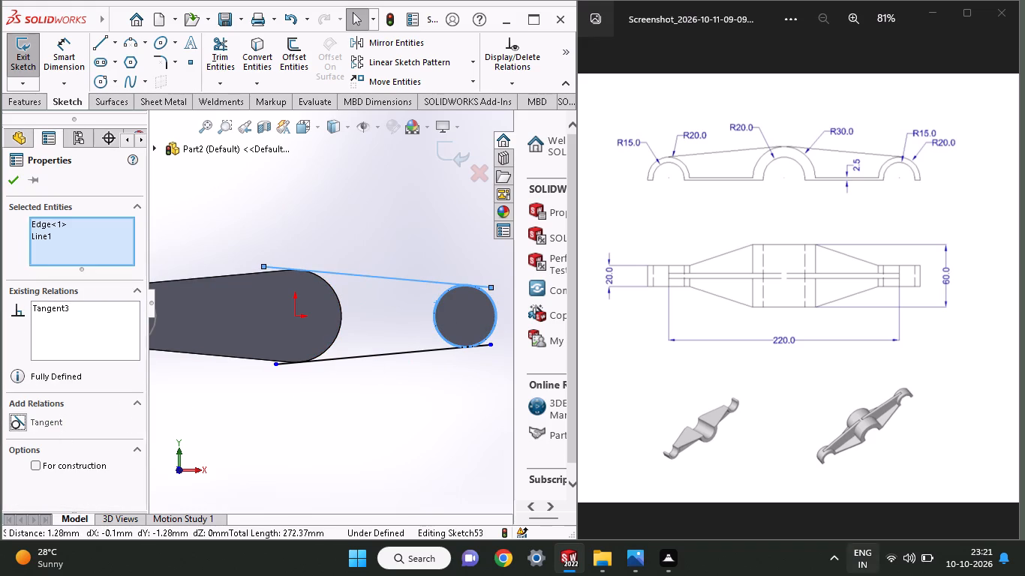
left_click(19, 175)
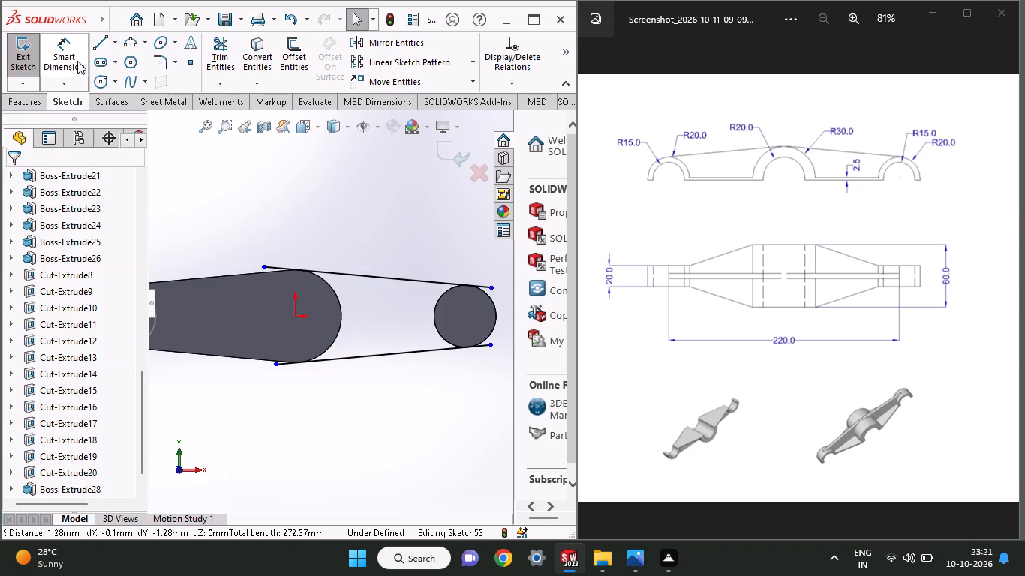
Sketch a vertical line through the separate end boss's centre, extending past both tangent lines.
left_click(91, 37)
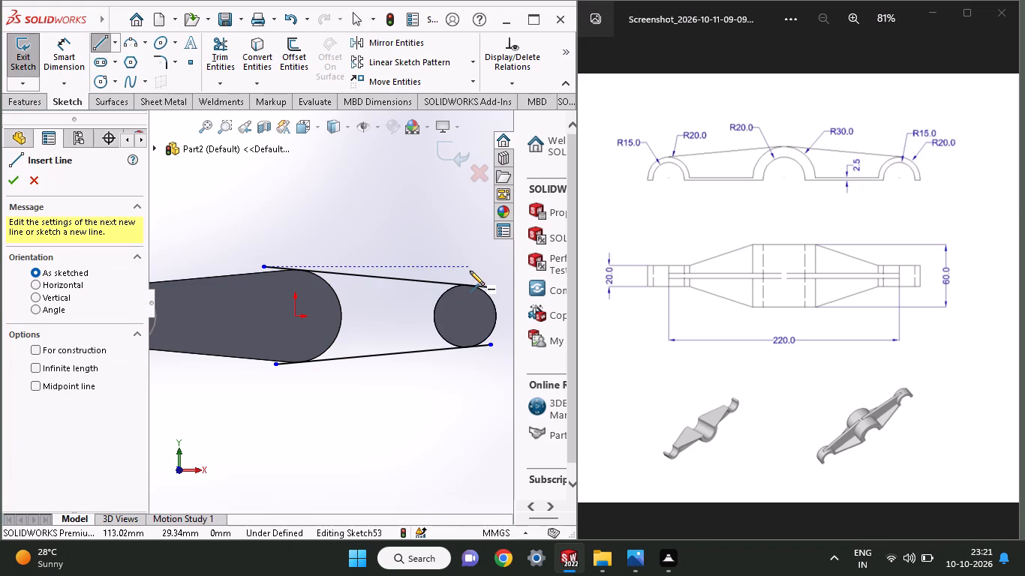
left_click(464, 271)
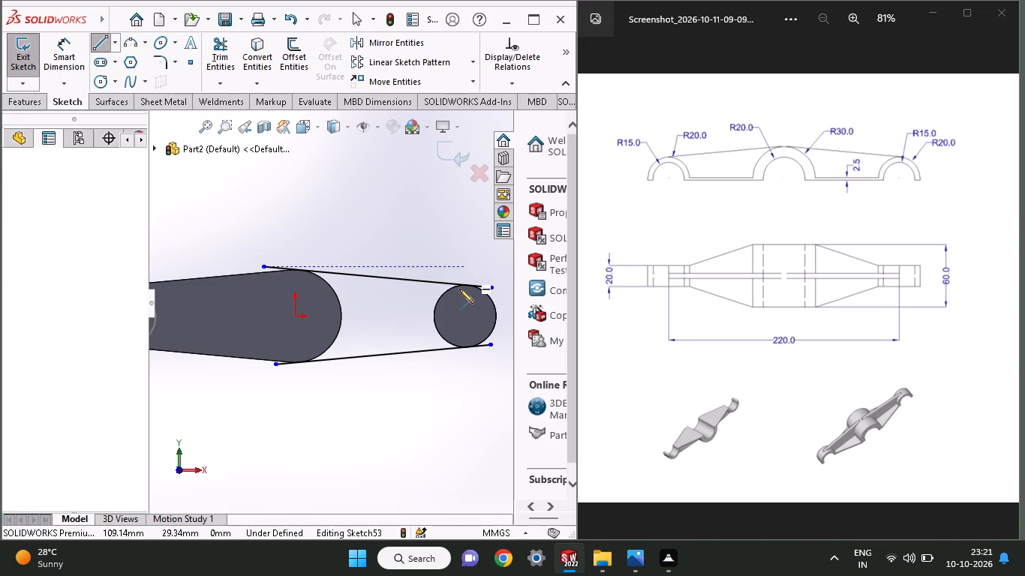
left_click(468, 367)
right_click(393, 223)
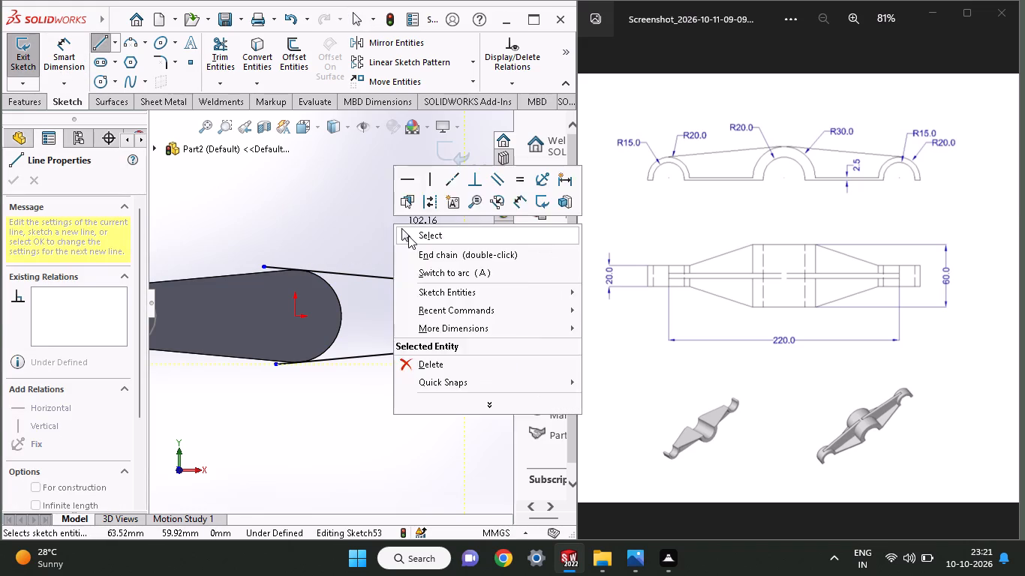
left_click(408, 235)
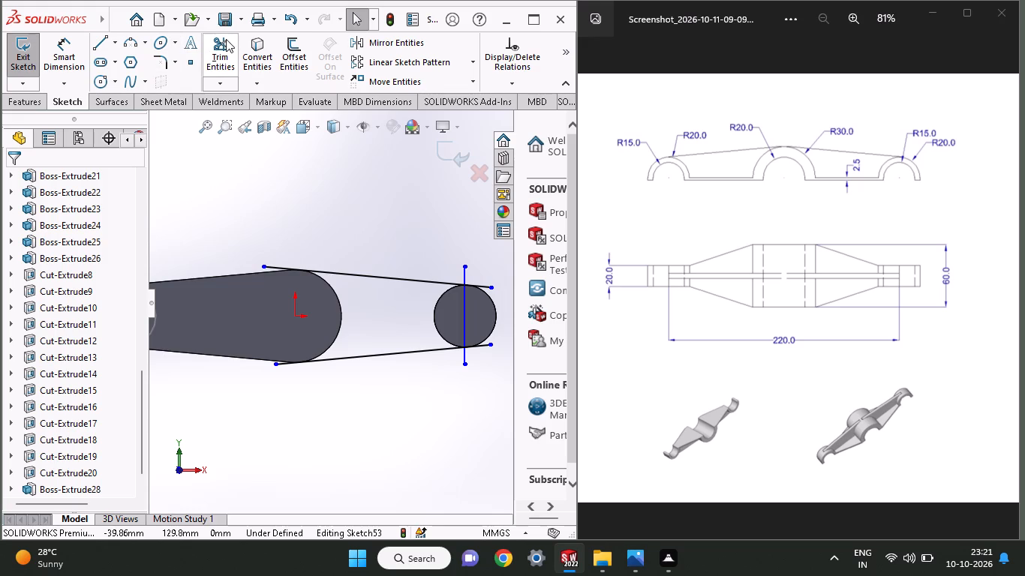
Trim the tangent lines' overhangs beyond the end boss's vertical line and that line's ends outside the tangents.
left_click(226, 39)
left_click_drag(479, 271, 490, 322)
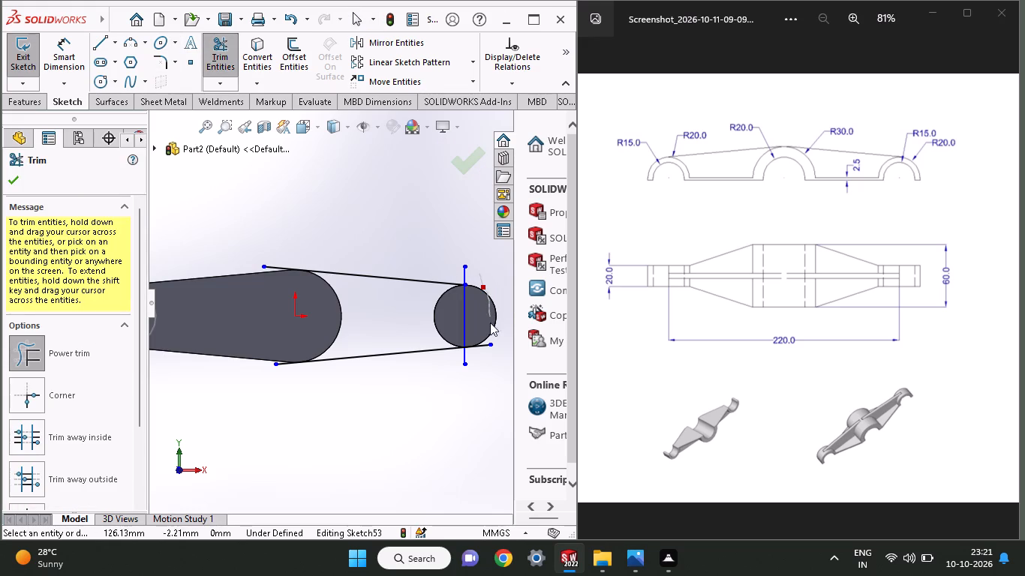
left_click_drag(490, 322, 488, 335)
left_click_drag(486, 346, 447, 361)
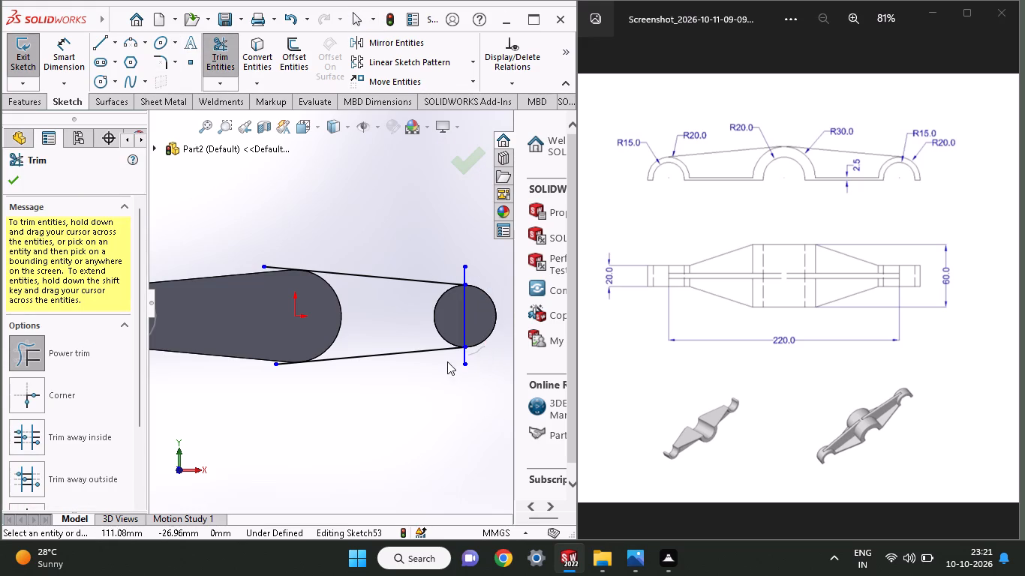
left_click_drag(447, 361, 440, 365)
left_click_drag(479, 275, 437, 262)
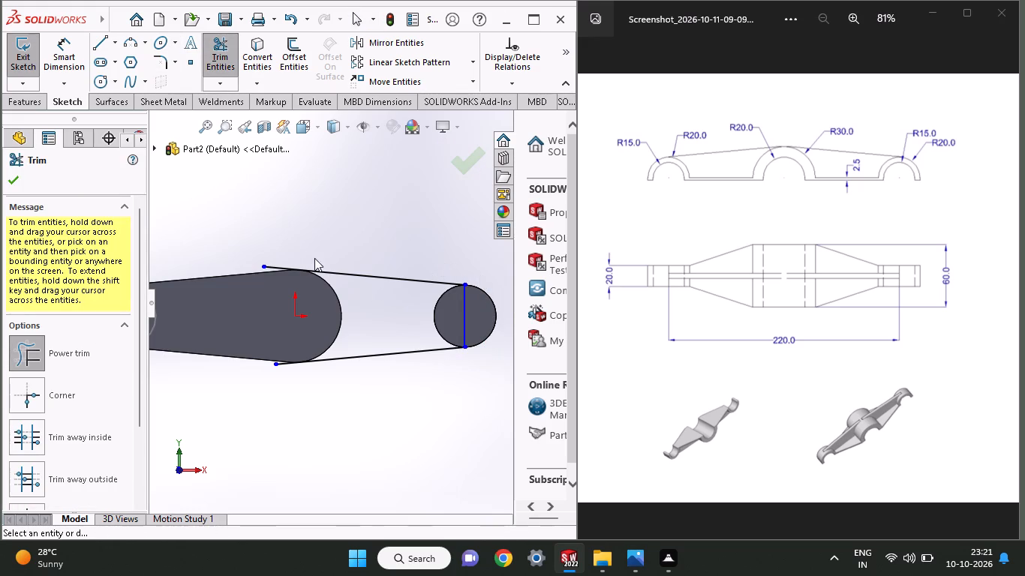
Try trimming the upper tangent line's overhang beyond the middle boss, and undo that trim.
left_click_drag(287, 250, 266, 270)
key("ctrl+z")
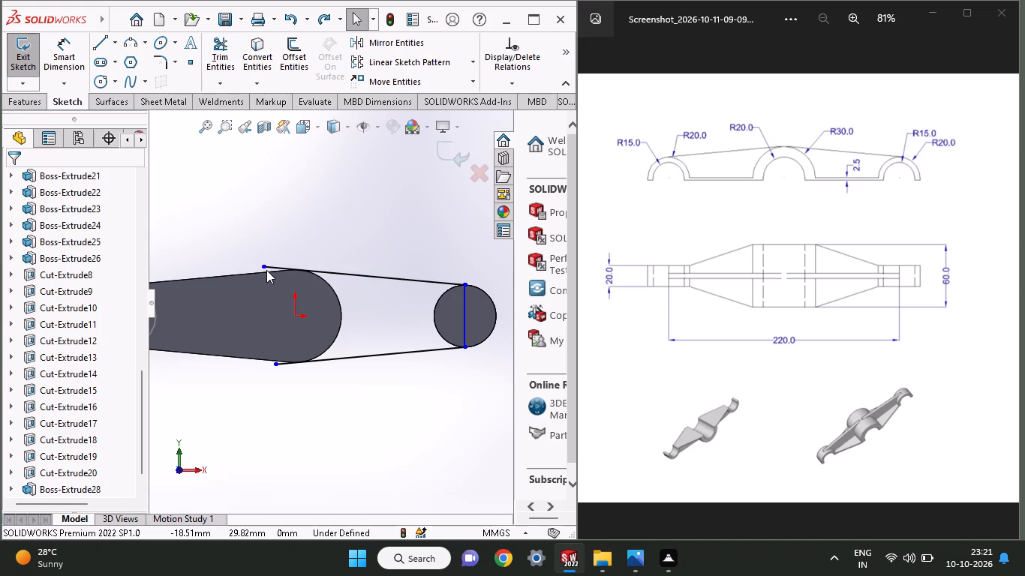
Sketch a vertical line about 85 mm long through the middle boss's centre, extending past both tangent lines.
scroll(296, 262, "up", 1)
scroll(302, 291, "down", 1)
scroll(302, 291, "up", 1, "ctrl")
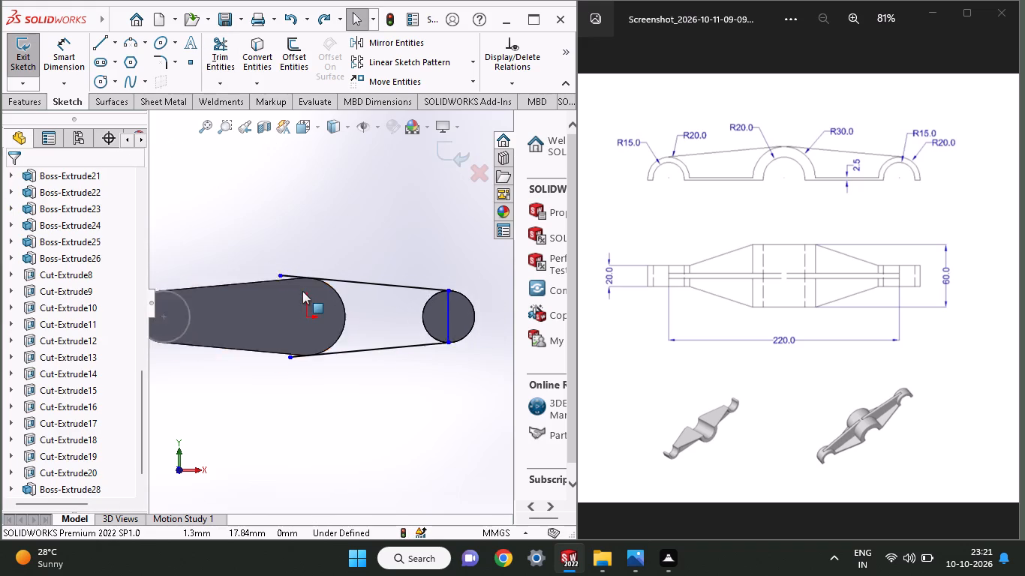
scroll(302, 291, "up", 2, "ctrl")
scroll(302, 291, "down", 6, "ctrl")
scroll(400, 280, "down", 4, "ctrl")
scroll(327, 310, "down", 4, "ctrl")
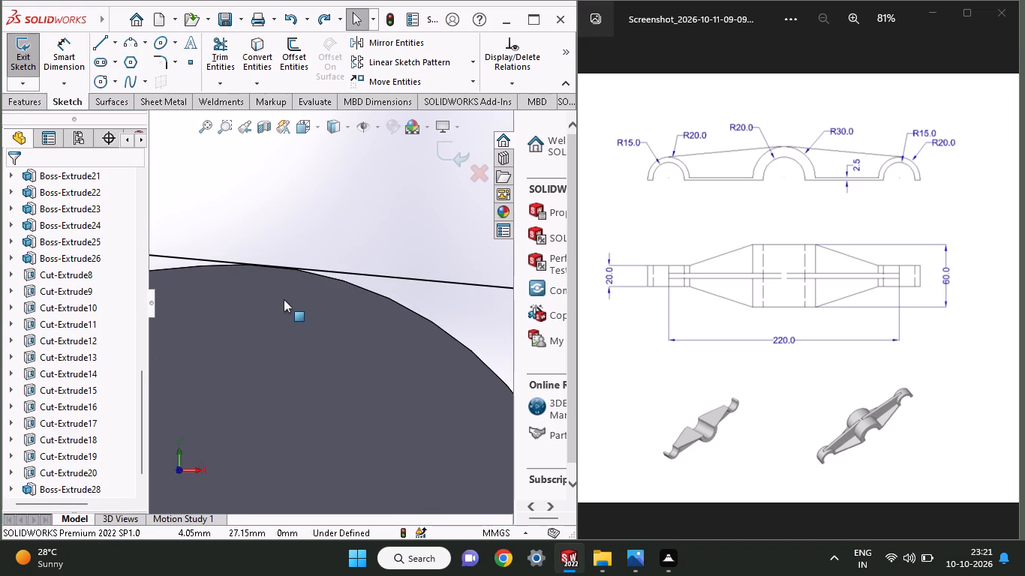
scroll(284, 299, "down", 2, "ctrl")
scroll(284, 299, "up", 12, "ctrl")
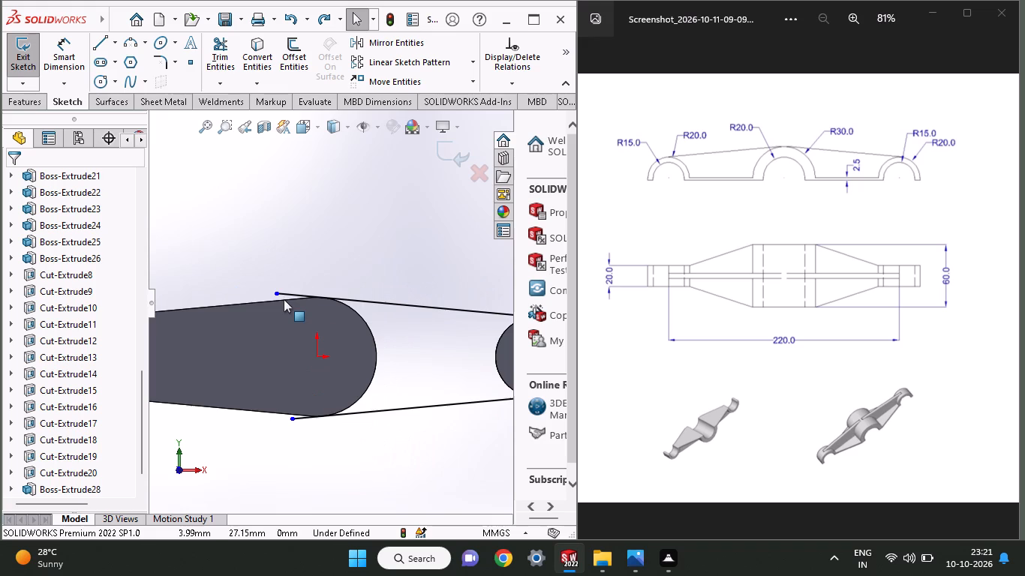
left_click(104, 46)
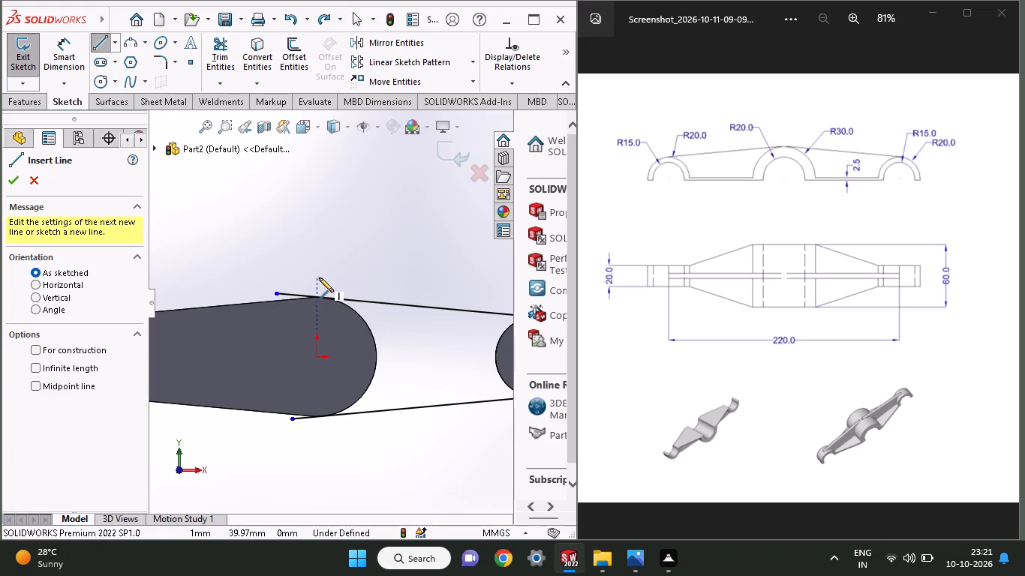
left_click(320, 275)
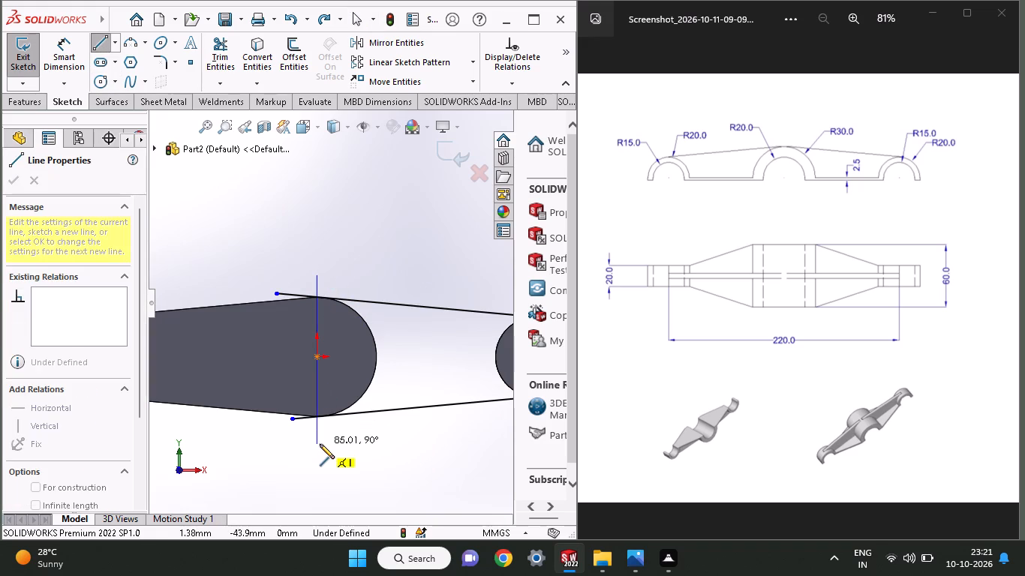
left_click(320, 444)
right_click(344, 277)
left_click(358, 288)
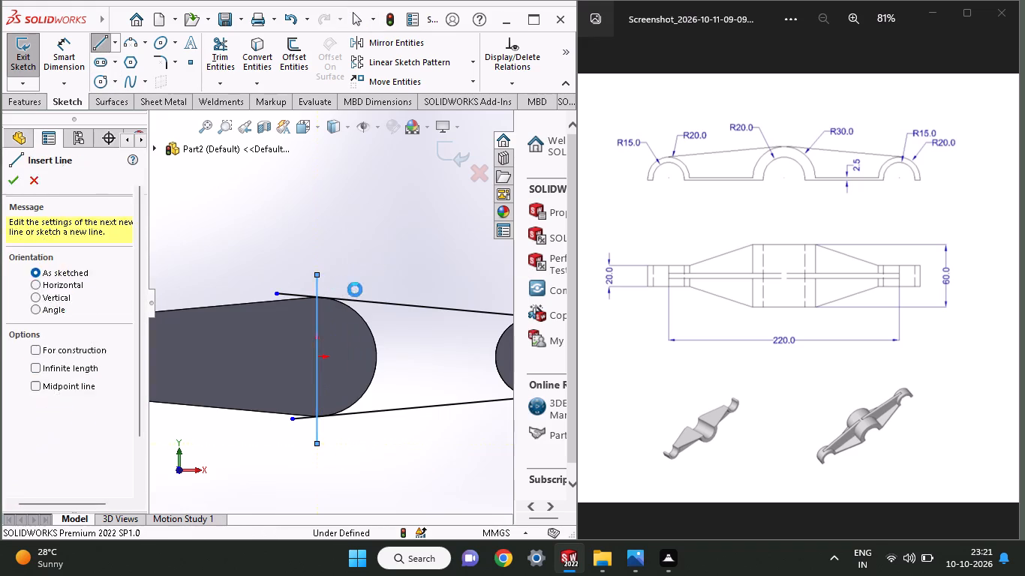
Trim the tangent lines' overhangs beyond the middle boss's vertical line and that line's ends outside the tangents.
left_click(215, 45)
left_click_drag(286, 282, 287, 308)
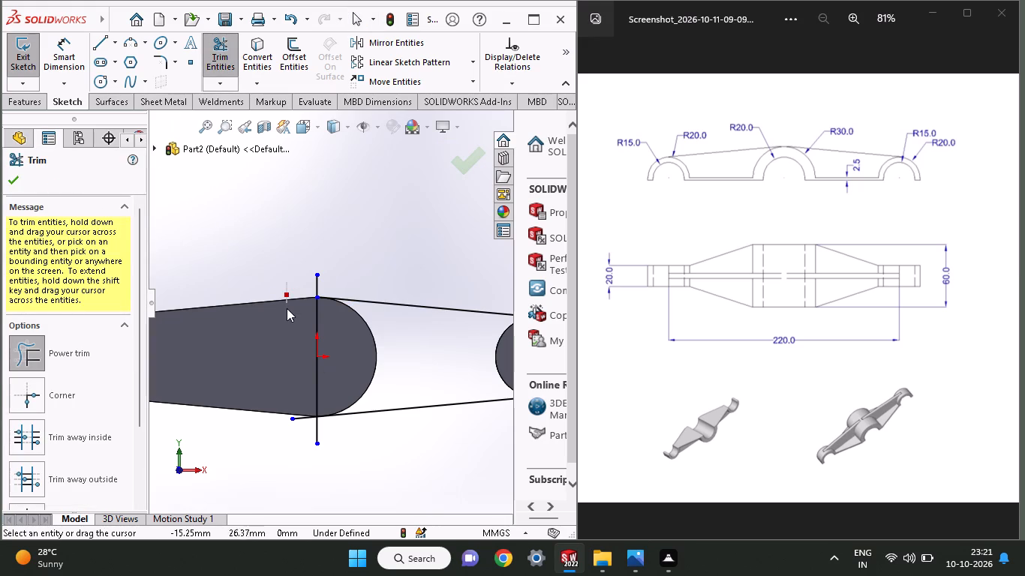
left_click_drag(287, 308, 305, 438)
left_click_drag(339, 441, 270, 434)
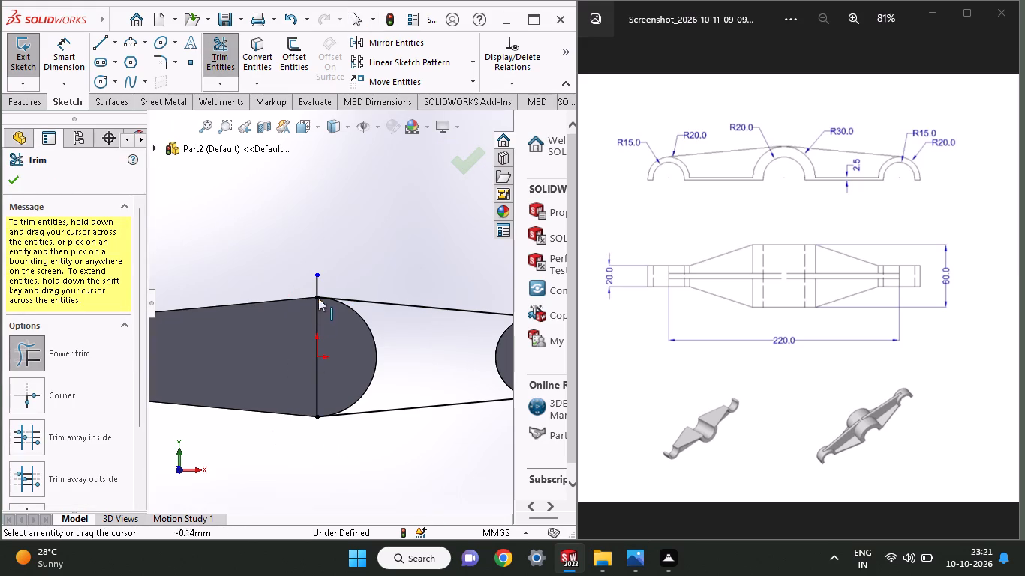
left_click_drag(325, 268, 282, 286)
left_click(320, 289)
left_click_drag(337, 280, 284, 296)
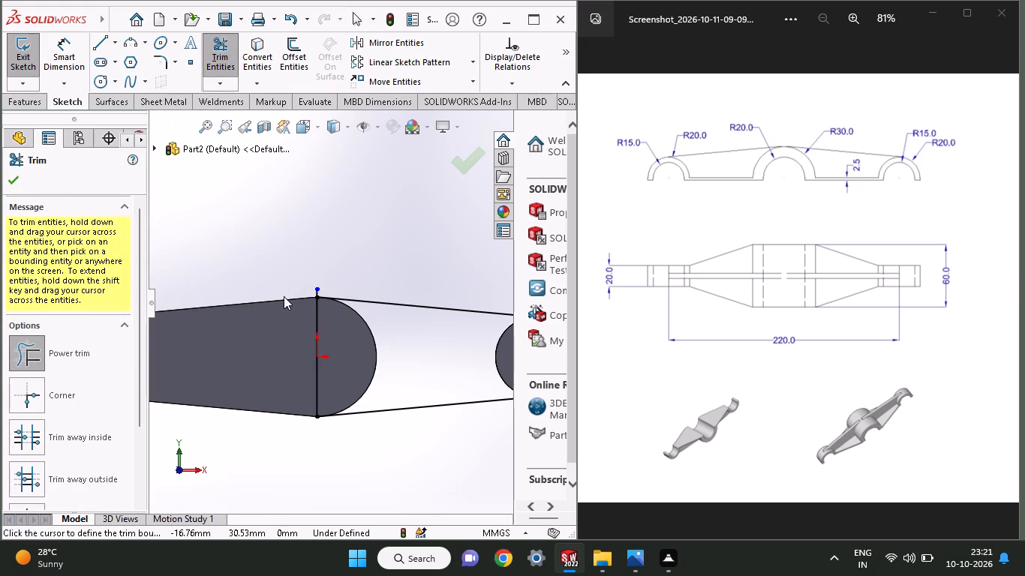
left_click_drag(346, 285, 288, 284)
Sketch a 30 mm radius circle on the middle boss's centre and trim away its half facing the existing web.
left_click(94, 77)
left_click(314, 353)
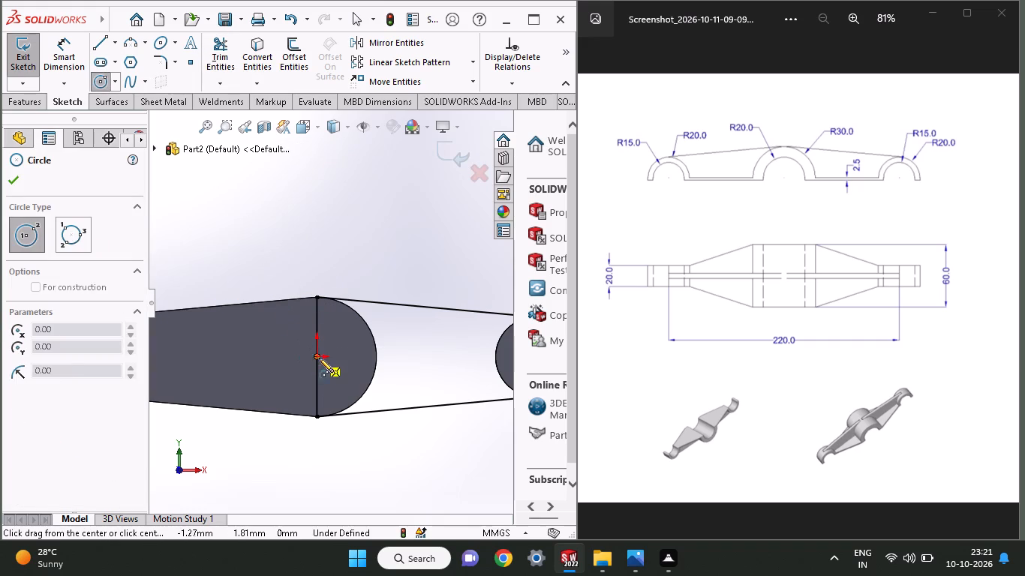
left_click(376, 341)
left_click(223, 49)
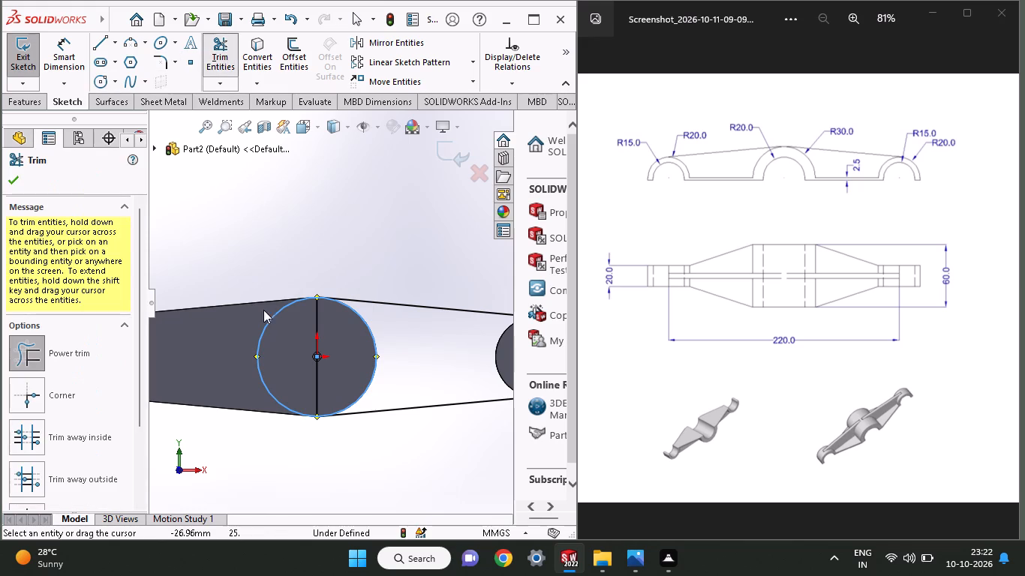
left_click_drag(264, 316, 299, 359)
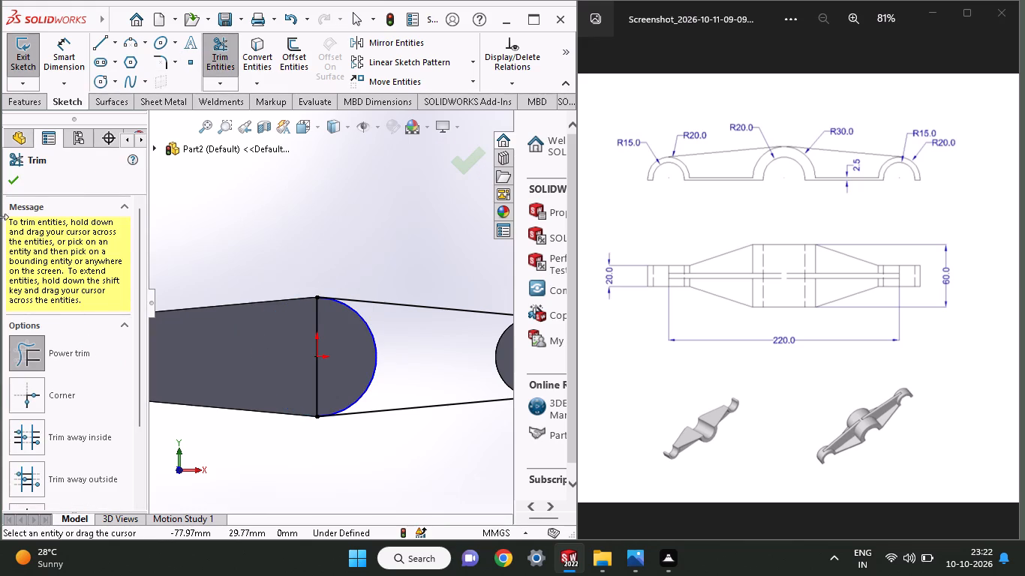
Extrude the region between the middle boss's arc and the separate end boss 5 mm in the reversed direction, merging the result.
left_click(24, 107)
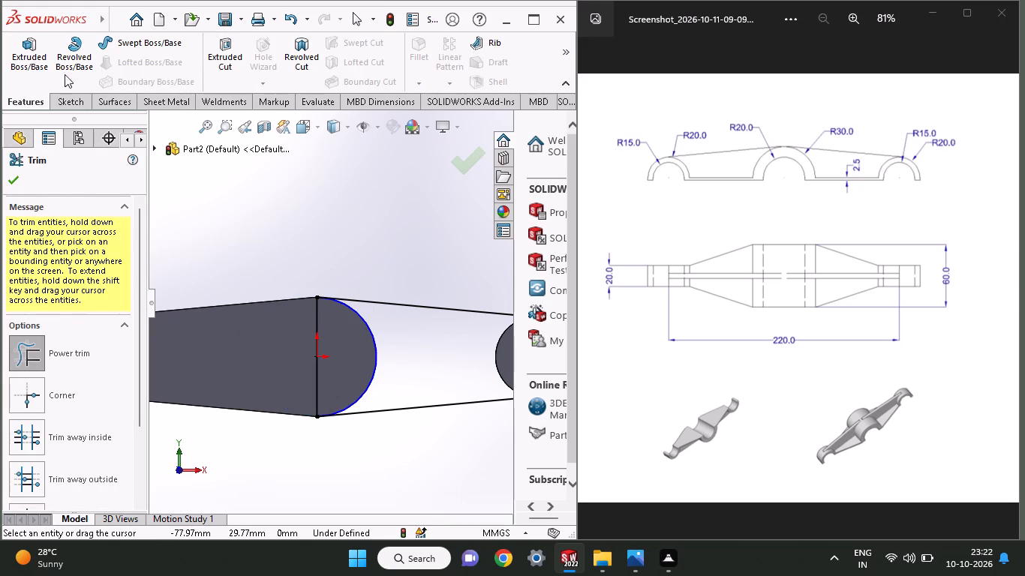
left_click(24, 60)
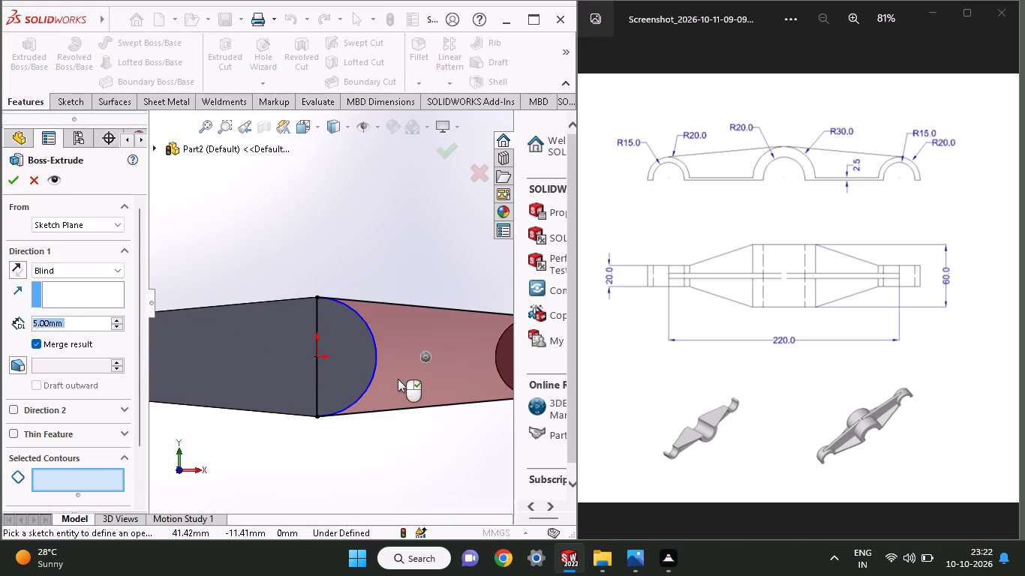
left_click(395, 375)
middle_click_drag(398, 273, 356, 340)
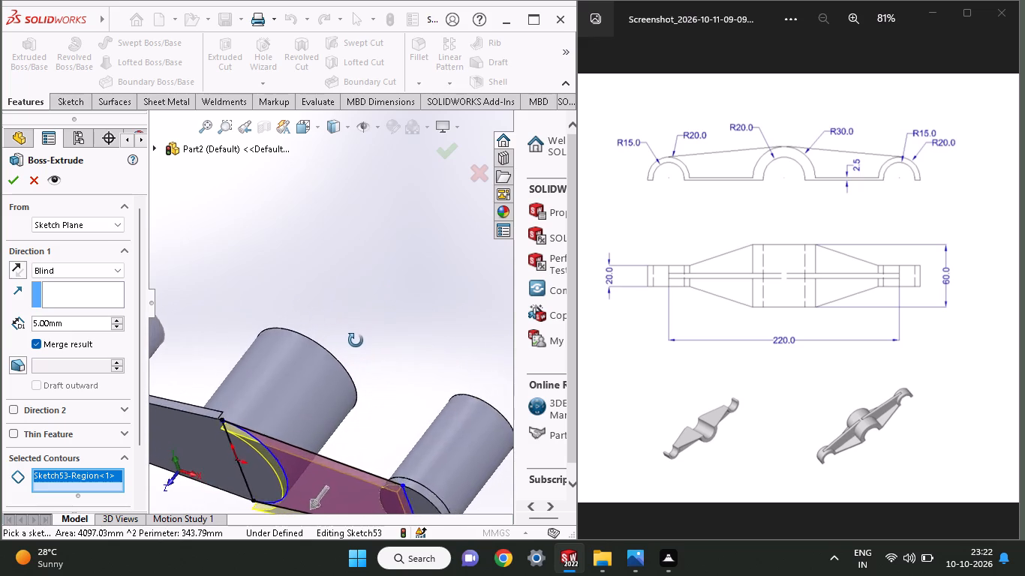
middle_click_drag(356, 340, 344, 360)
left_click(12, 268)
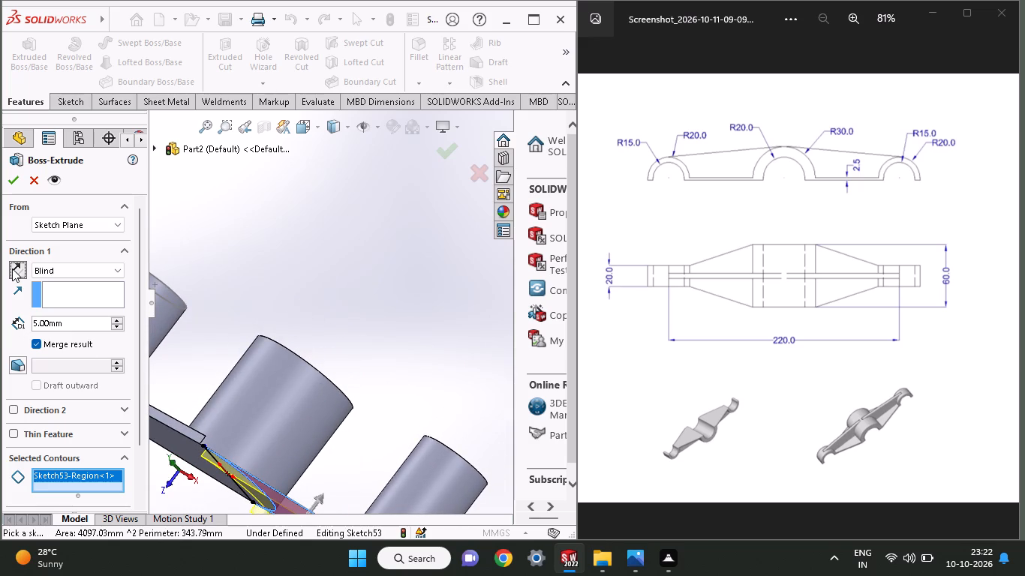
left_click(9, 185)
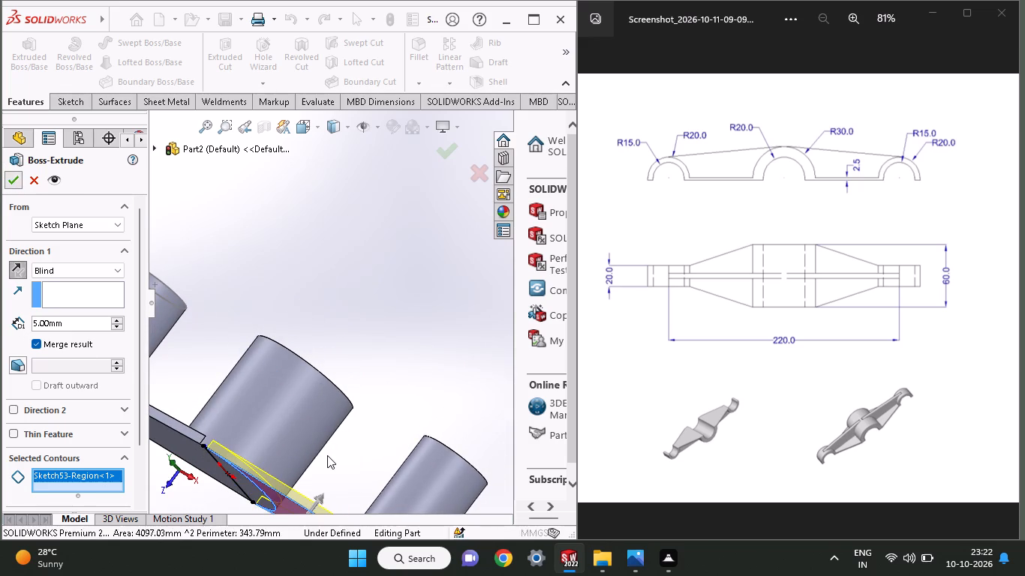
On the first web's boss-side face, sketch a 60 mm diameter circle centred on the middle boss.
middle_click_drag(327, 455, 350, 404)
scroll(349, 404, "up", 5, "ctrl")
scroll(349, 404, "down", 1, "ctrl")
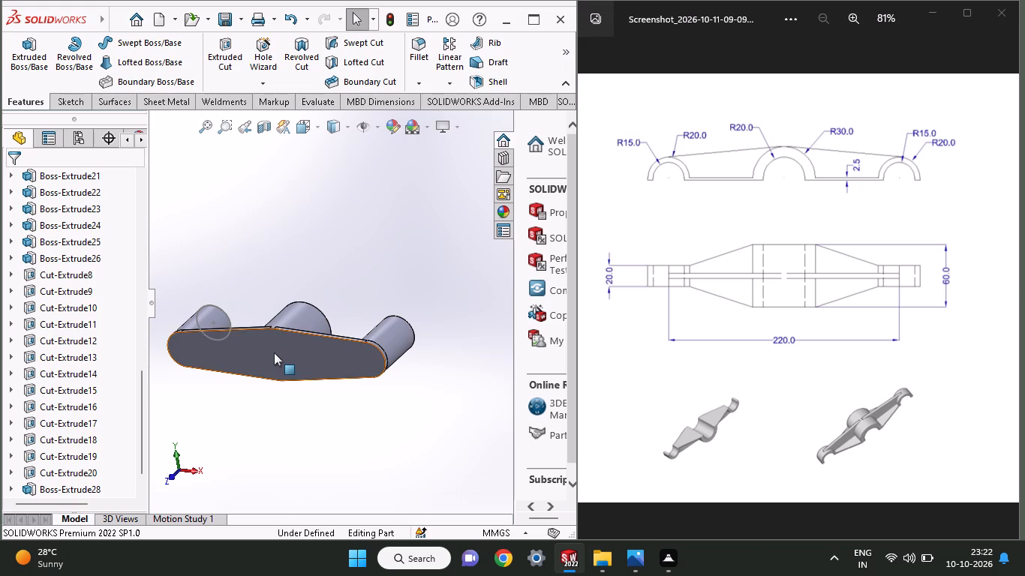
middle_click_drag(329, 265, 285, 273)
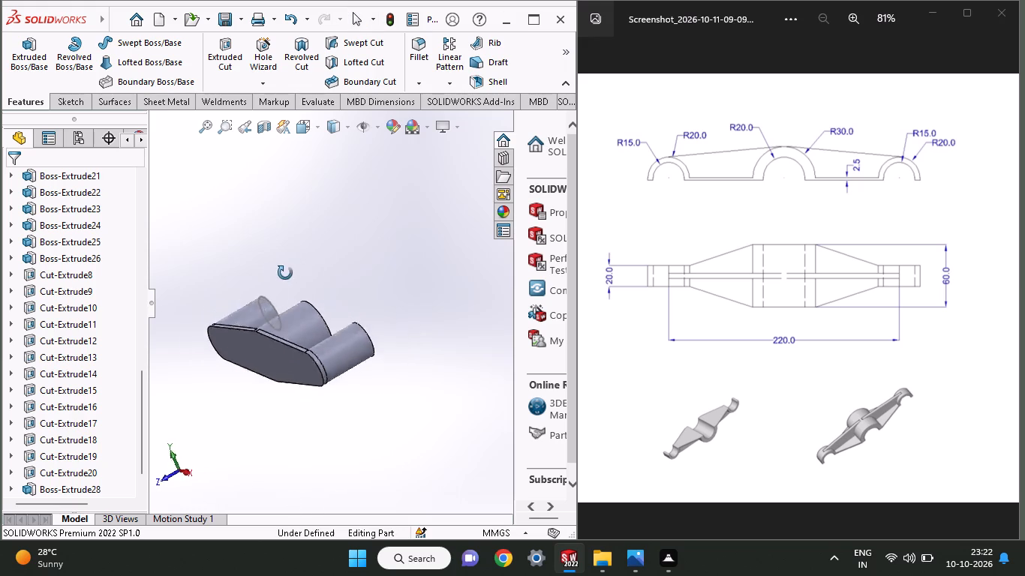
middle_click_drag(285, 273, 228, 312)
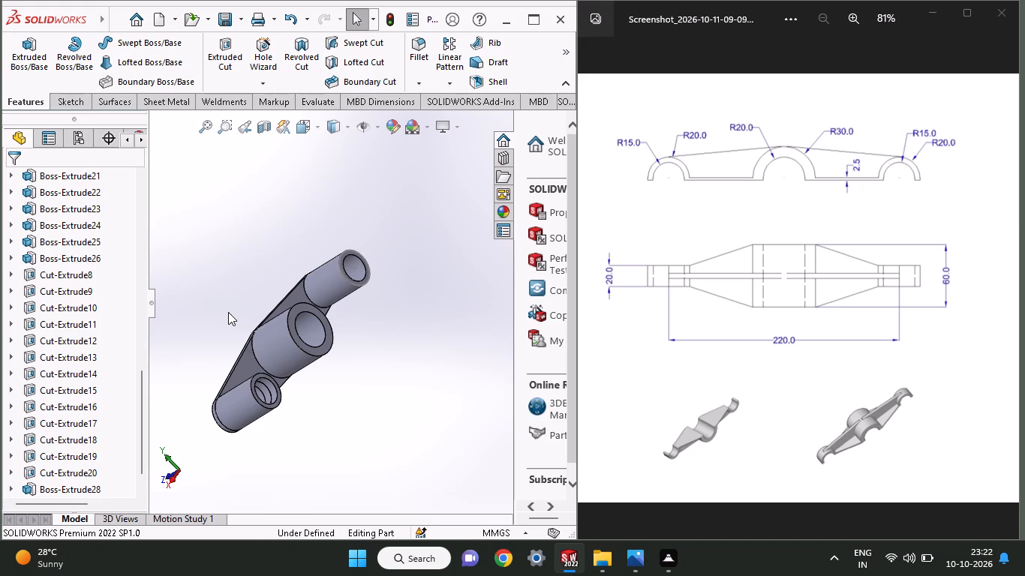
left_click(252, 366)
left_click(322, 325)
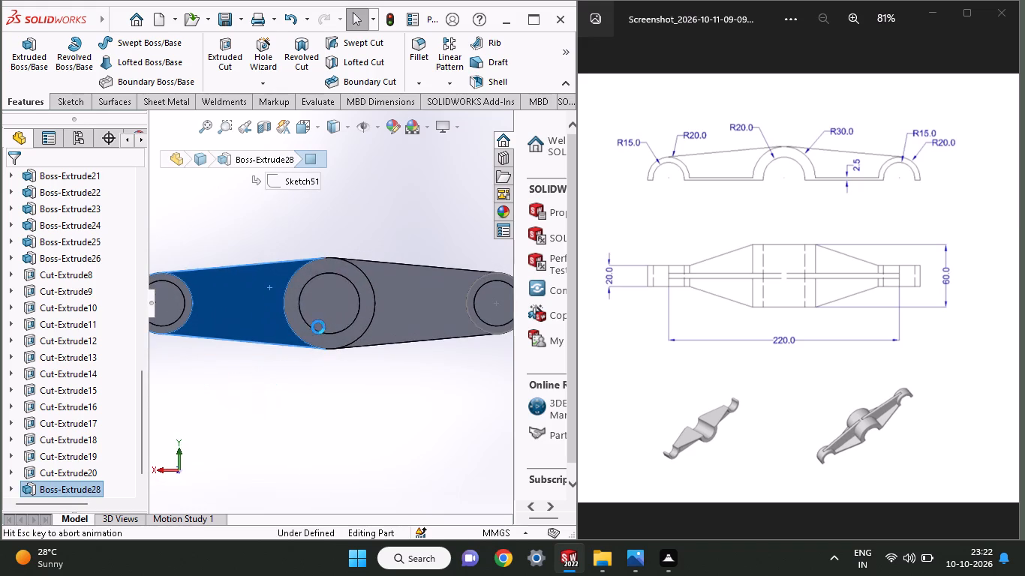
scroll(318, 327, "up", 1)
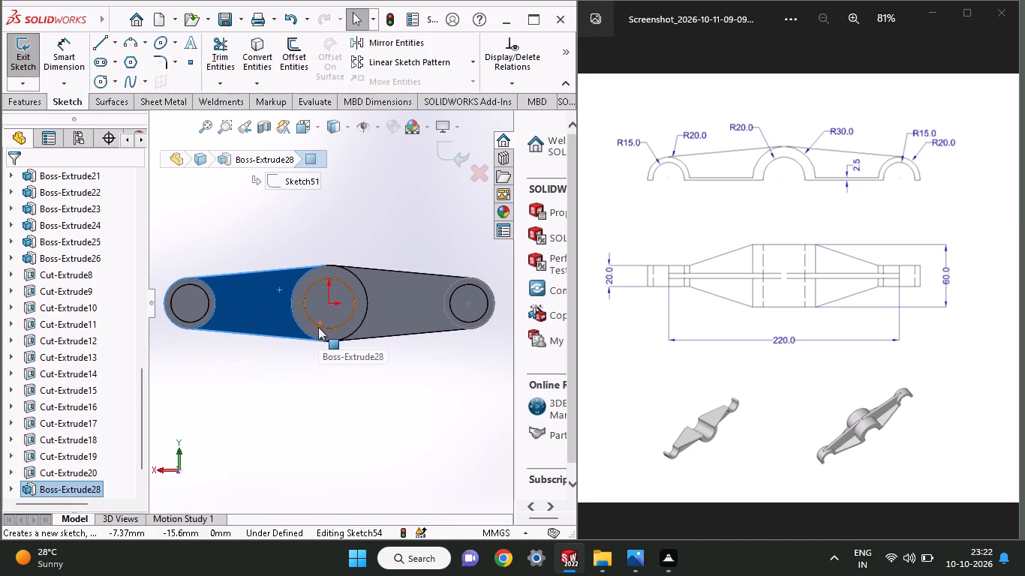
scroll(318, 327, "down", 1)
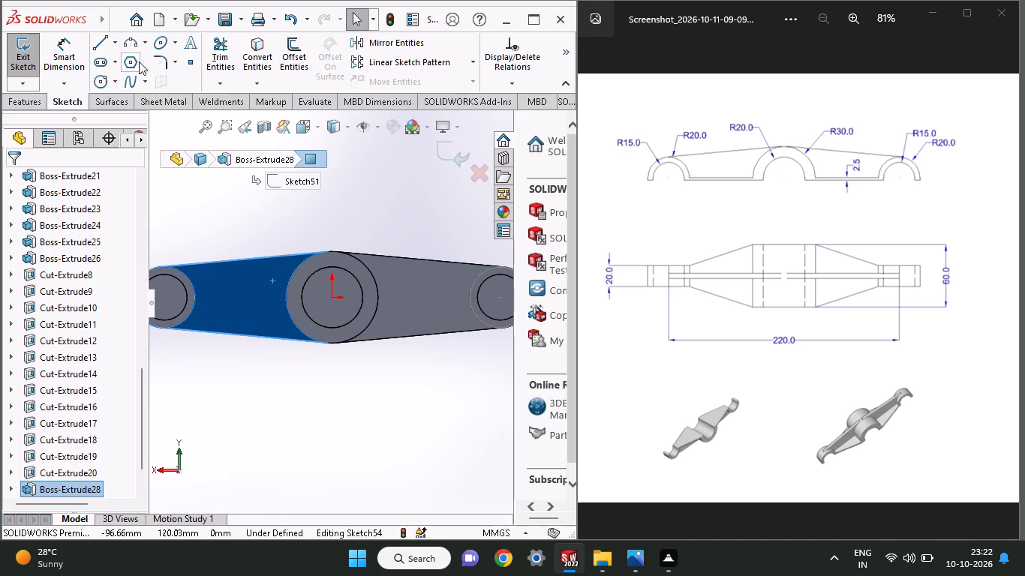
left_click(98, 85)
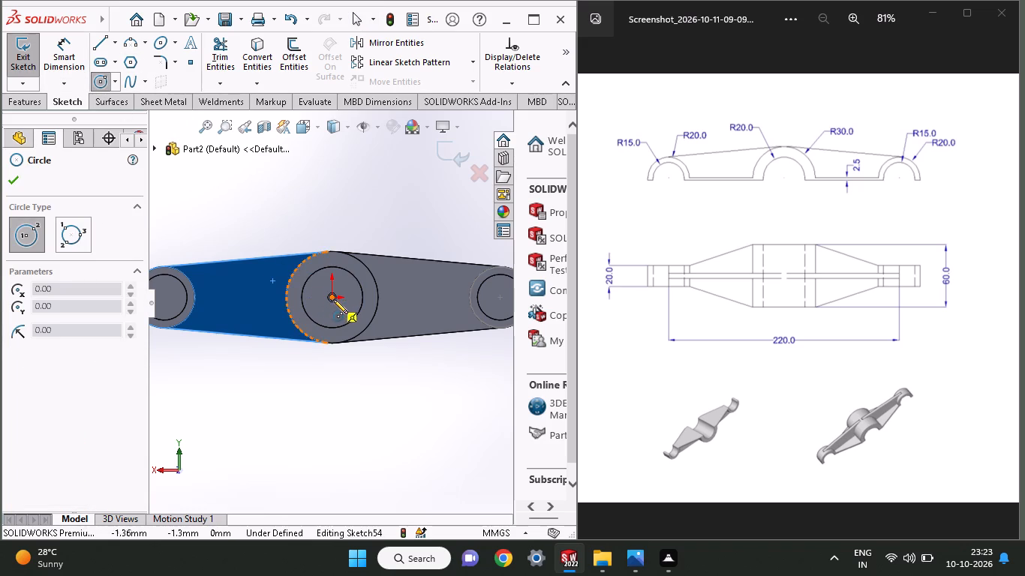
left_click(333, 299)
left_click(350, 257)
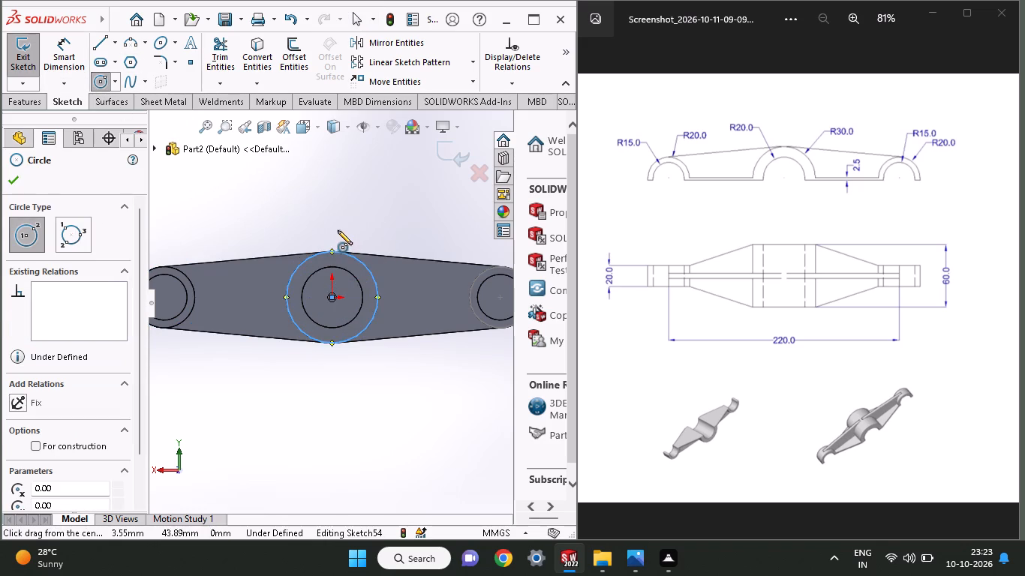
Extrude the 60 mm circle 27.5 mm (half of 60-5) through the web to its other side, reversed and merged.
middle_click_drag(338, 230, 416, 277)
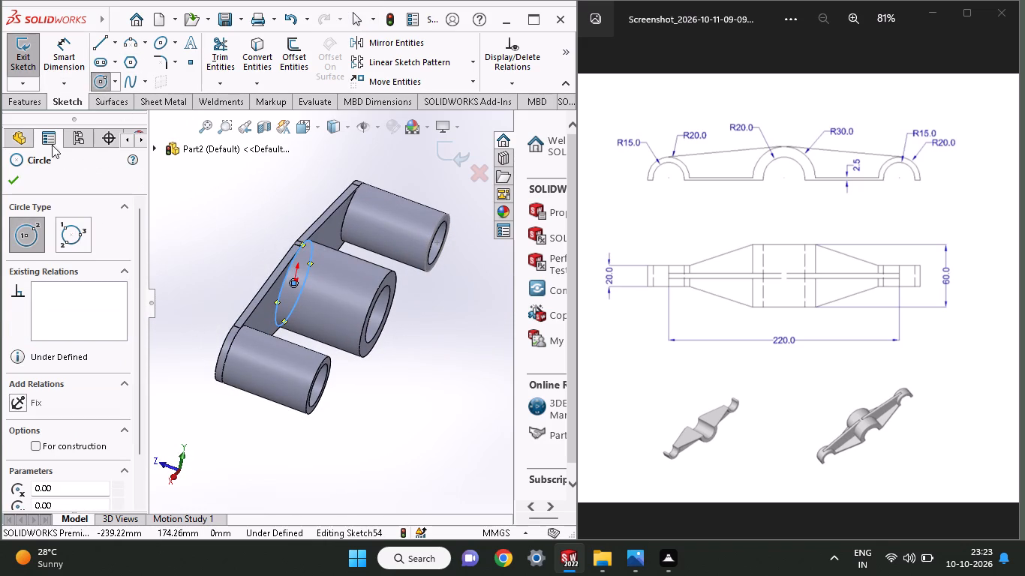
left_click(28, 104)
left_click(27, 70)
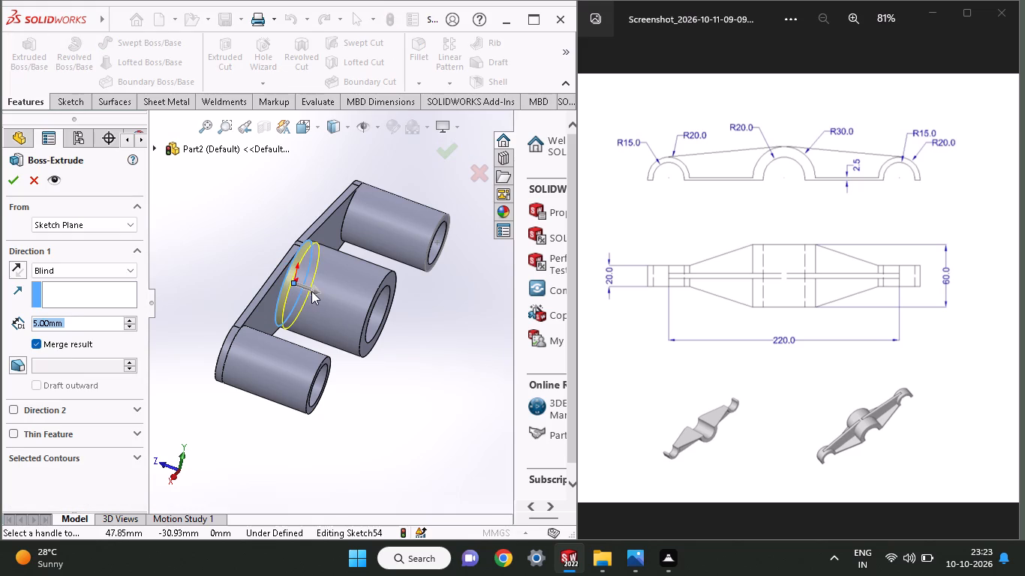
left_click_drag(311, 291, 264, 281)
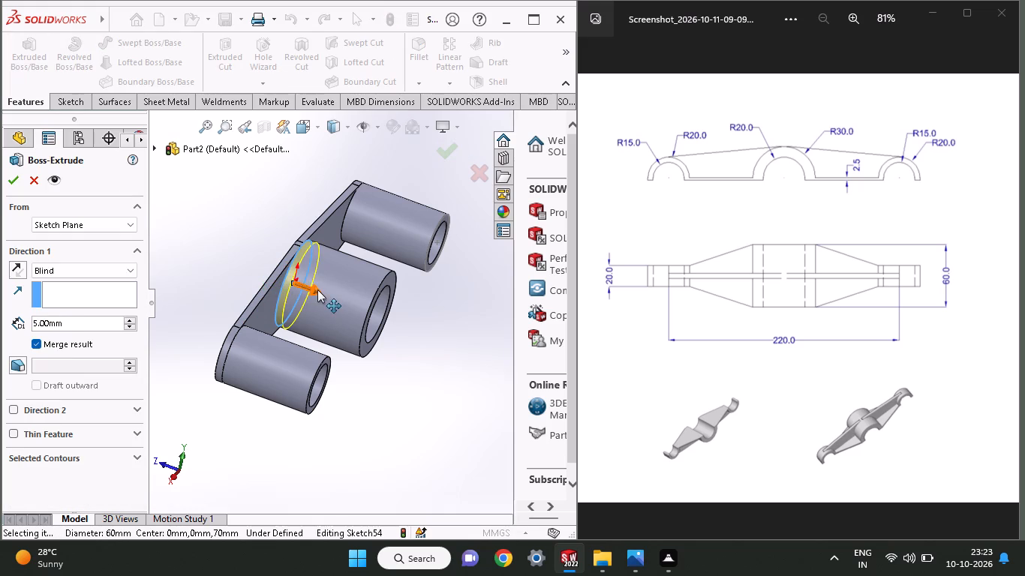
left_click_drag(317, 289, 233, 265)
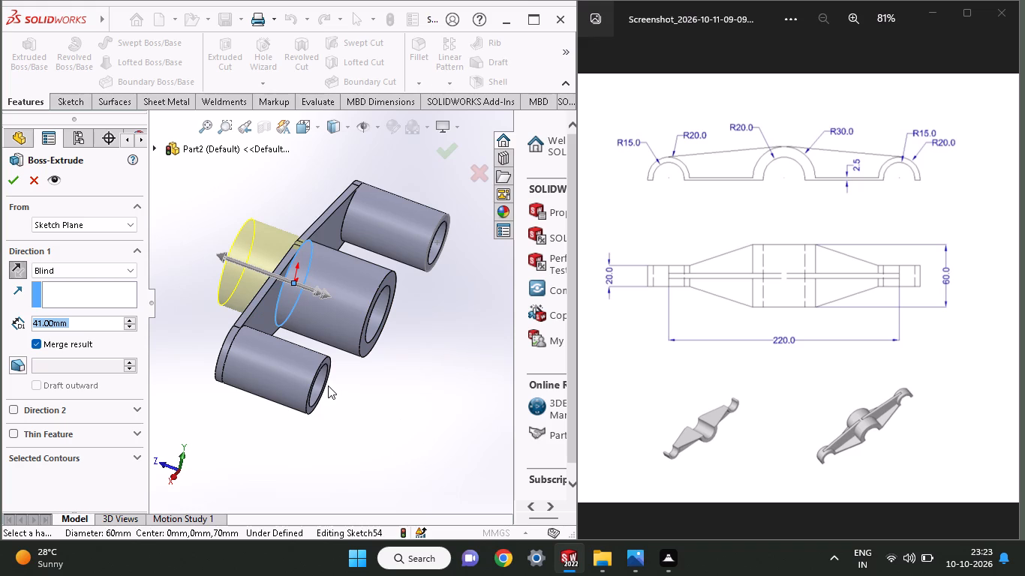
middle_click_drag(328, 385, 320, 390)
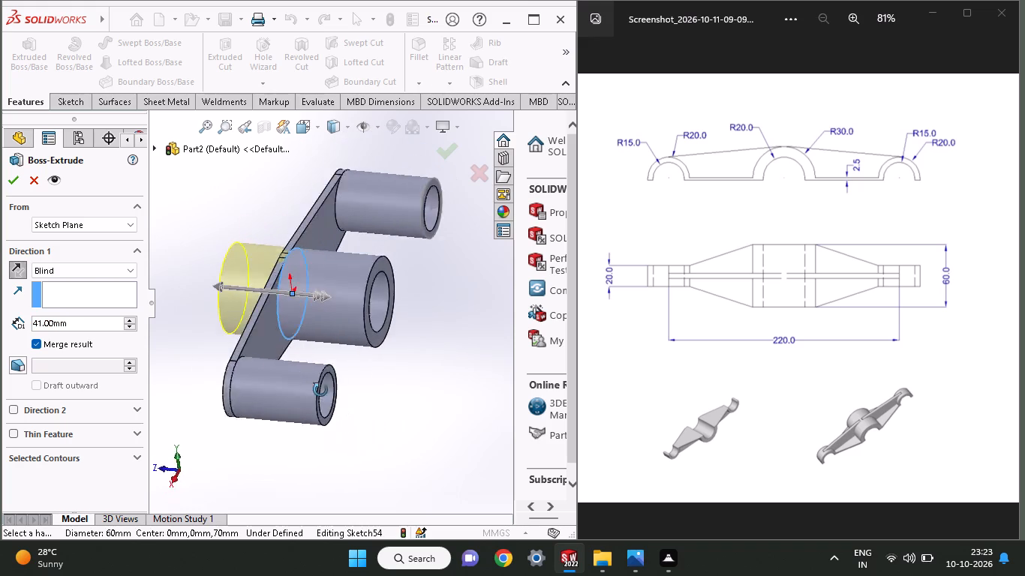
middle_click_drag(320, 390, 342, 400)
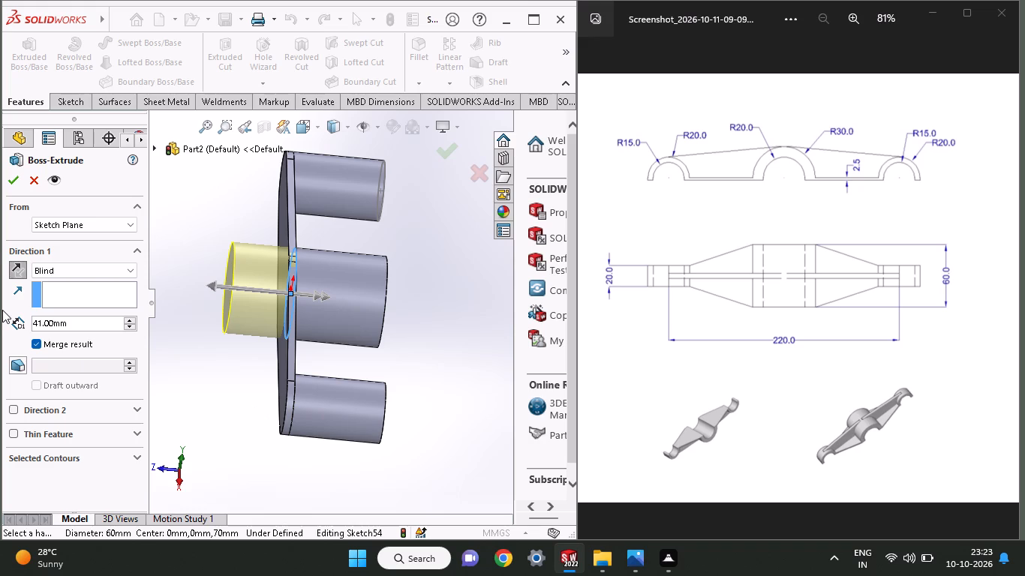
left_click_drag(77, 316, 5, 322)
left_click_drag(80, 325, 18, 327)
type("60")
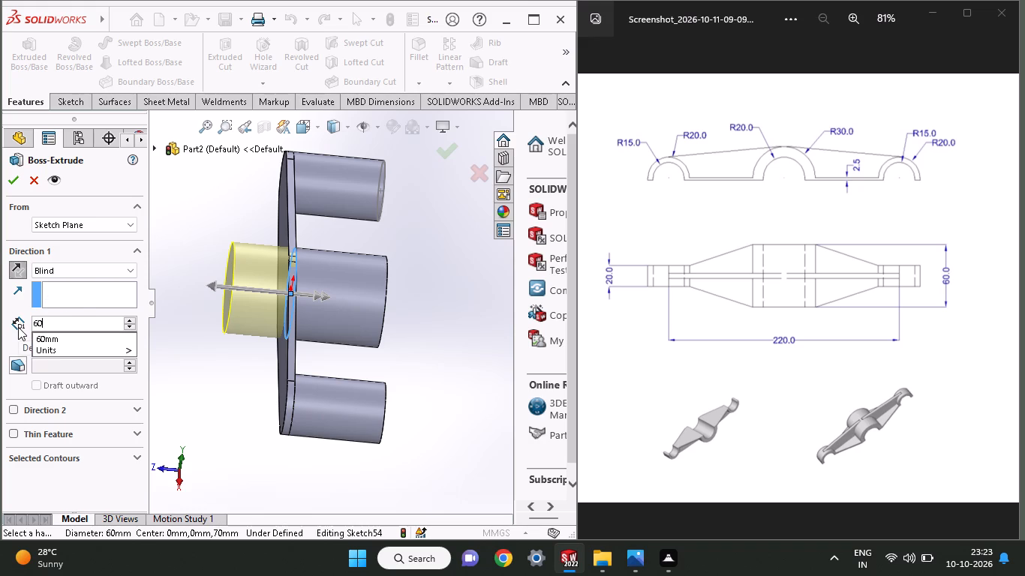
key("minus")
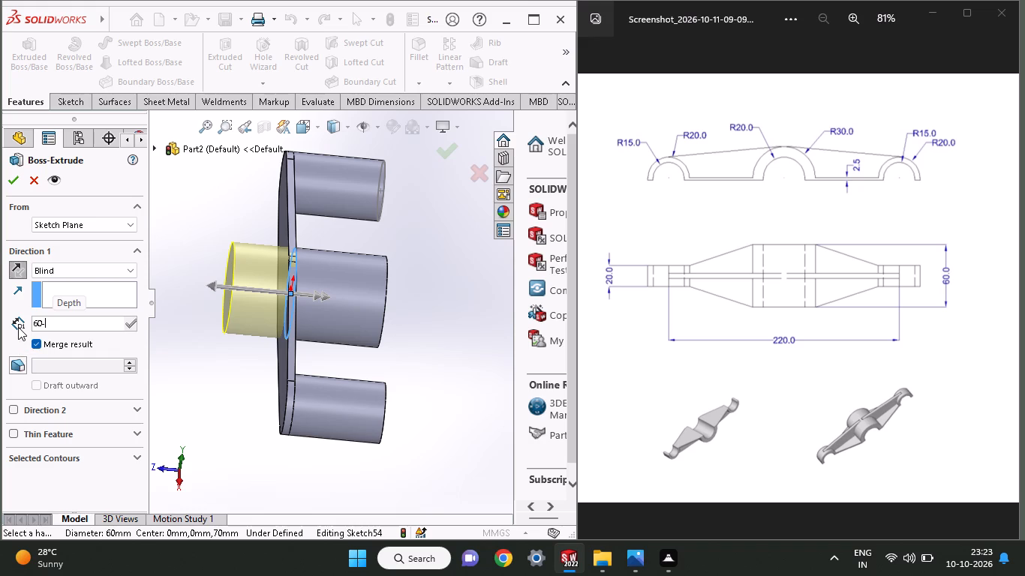
key("5")
key("Return")
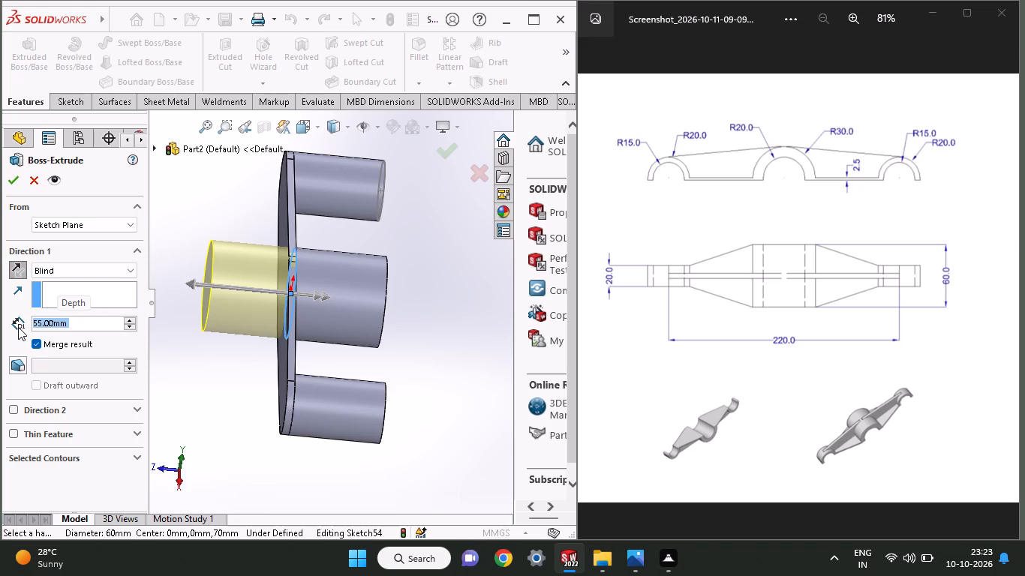
left_click(75, 324)
key("BackSpace")
key("BackSpace")
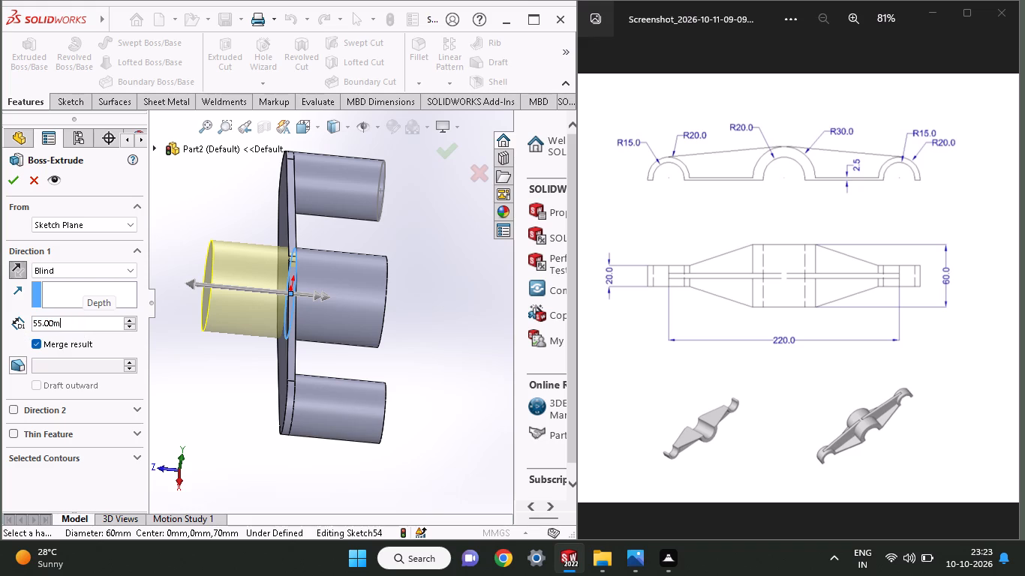
key("BackSpace")
key("BackSpace")
key("BackSpace")
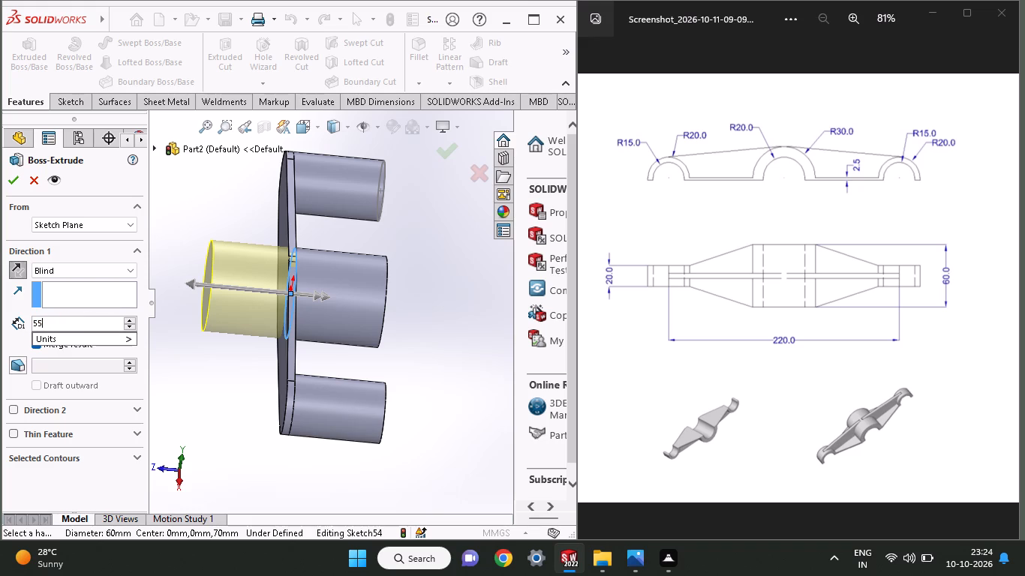
type("/2")
key("Return")
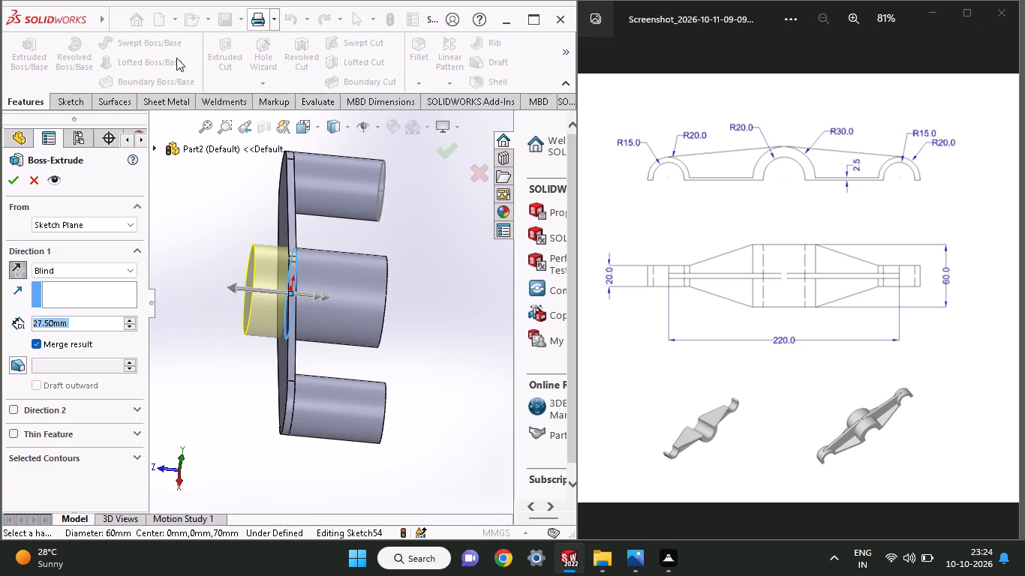
left_click(12, 179)
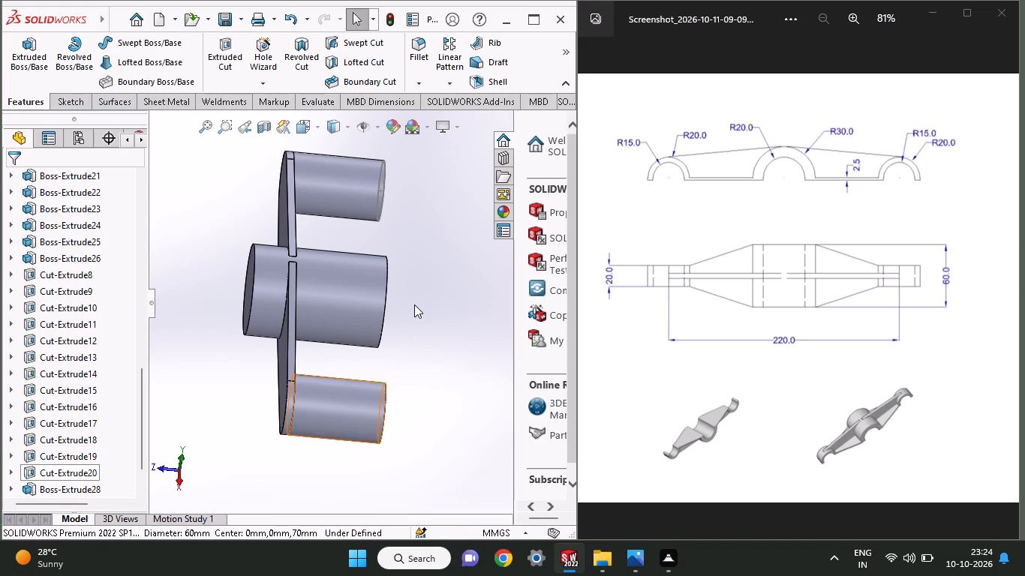
On the middle boss's ring-shaped end face, sketch a 30 mm radius circle centred on the origin.
scroll(414, 304, "up", 1)
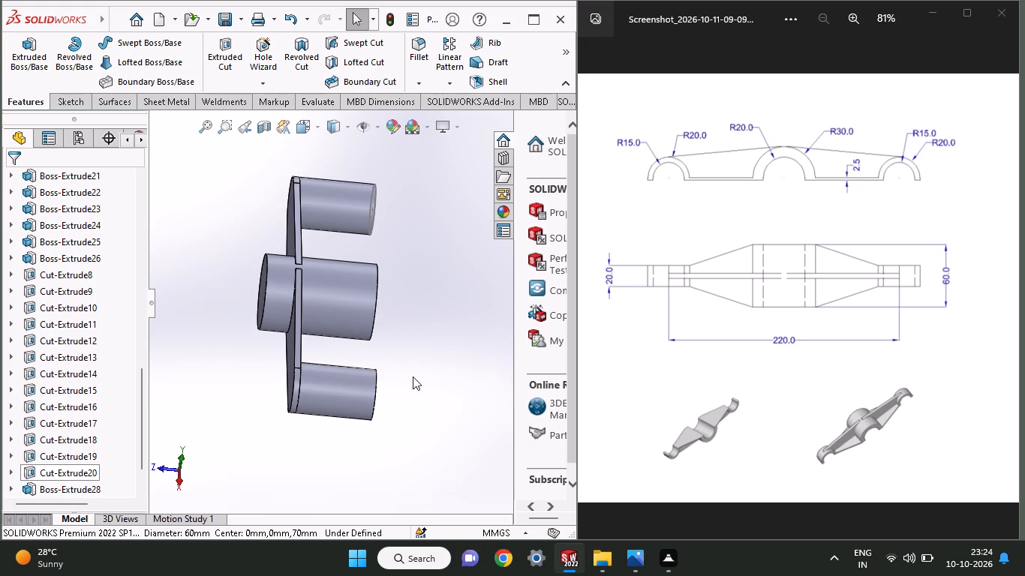
middle_click_drag(423, 357, 383, 355)
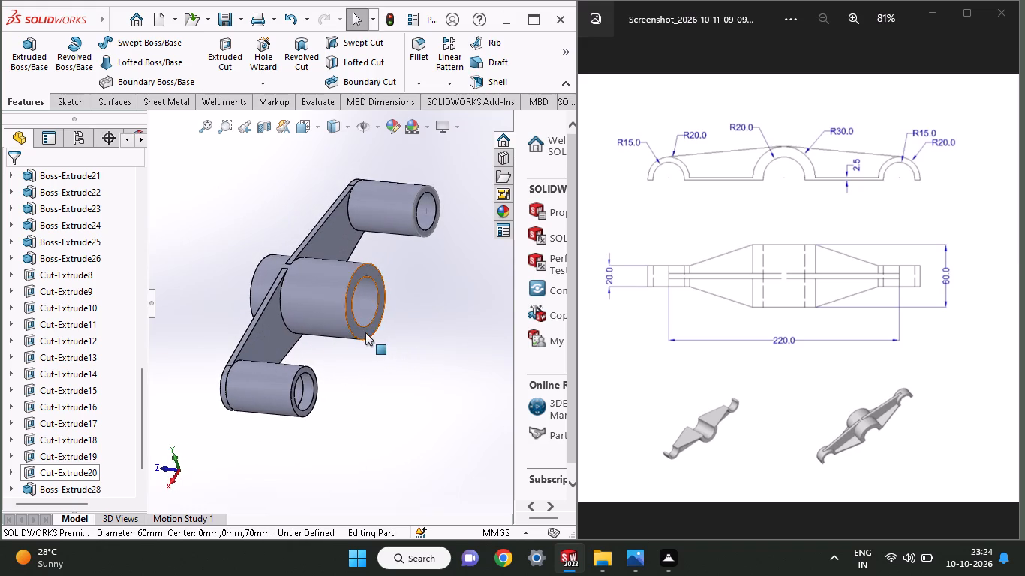
left_click(365, 332)
middle_click_drag(385, 361, 376, 369)
scroll(436, 367, "down", 1)
left_click(376, 369)
left_click(351, 310)
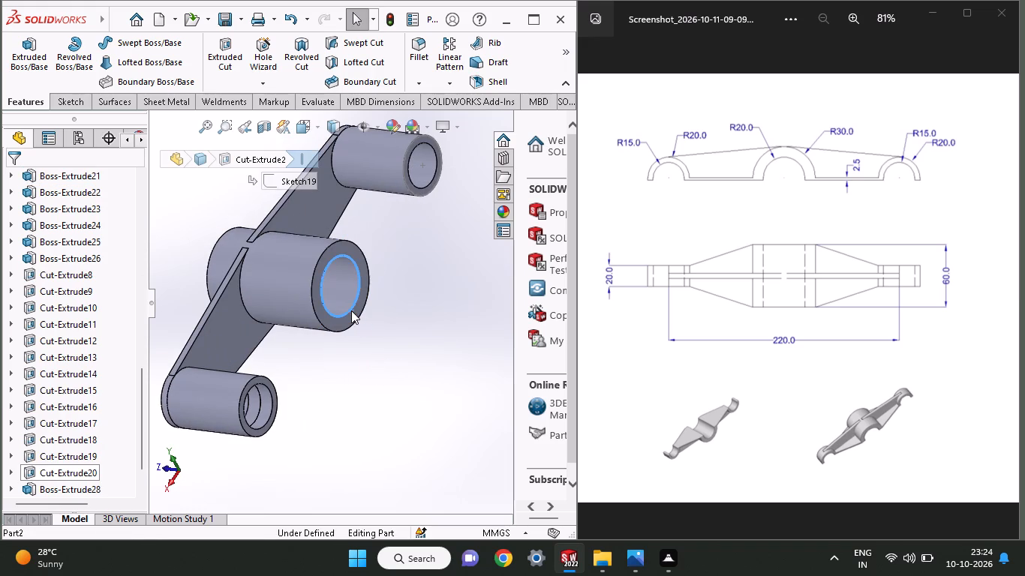
left_click(354, 316)
left_click(416, 277)
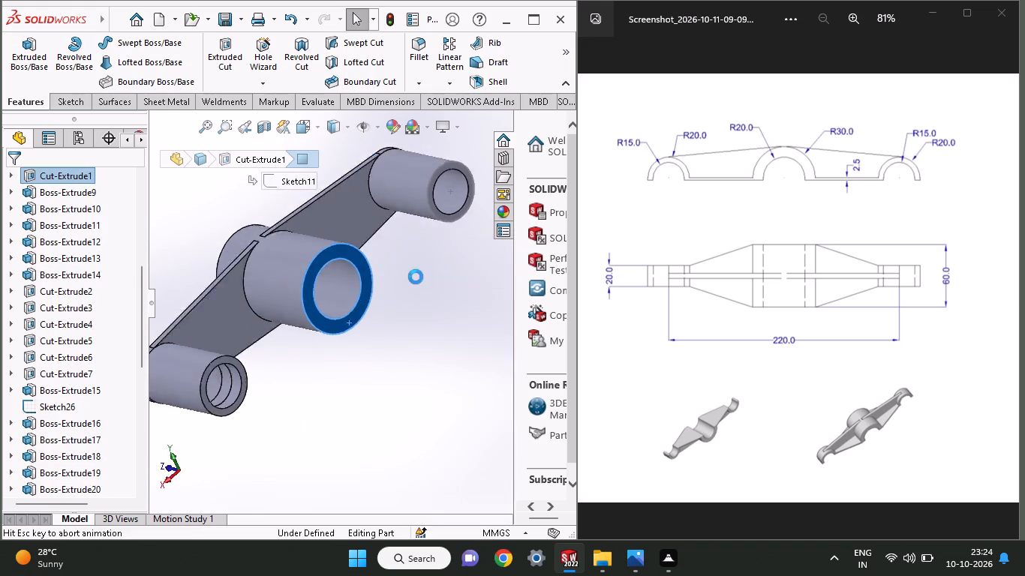
scroll(145, 106, "up", 1)
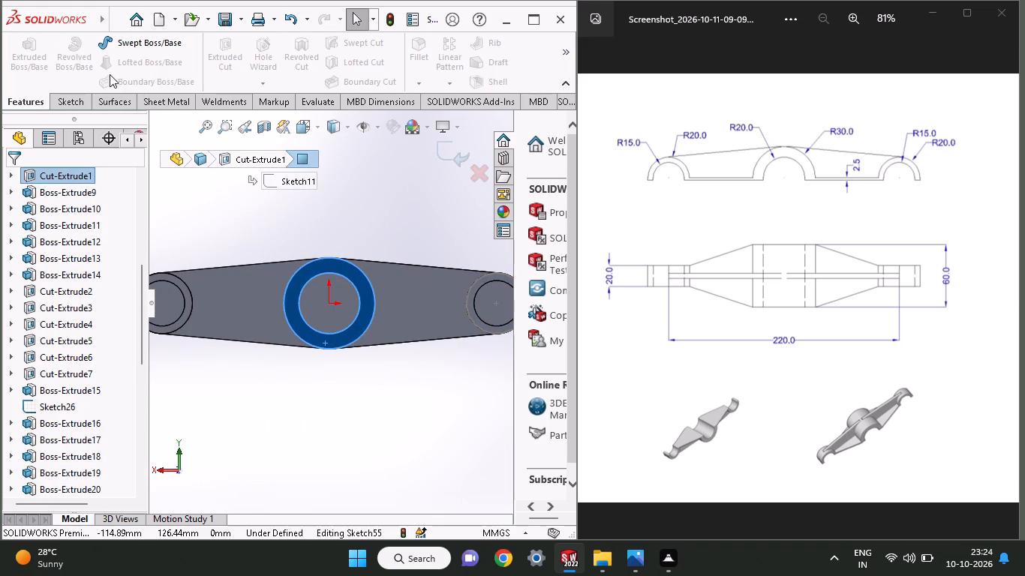
left_click(71, 109)
left_click(101, 77)
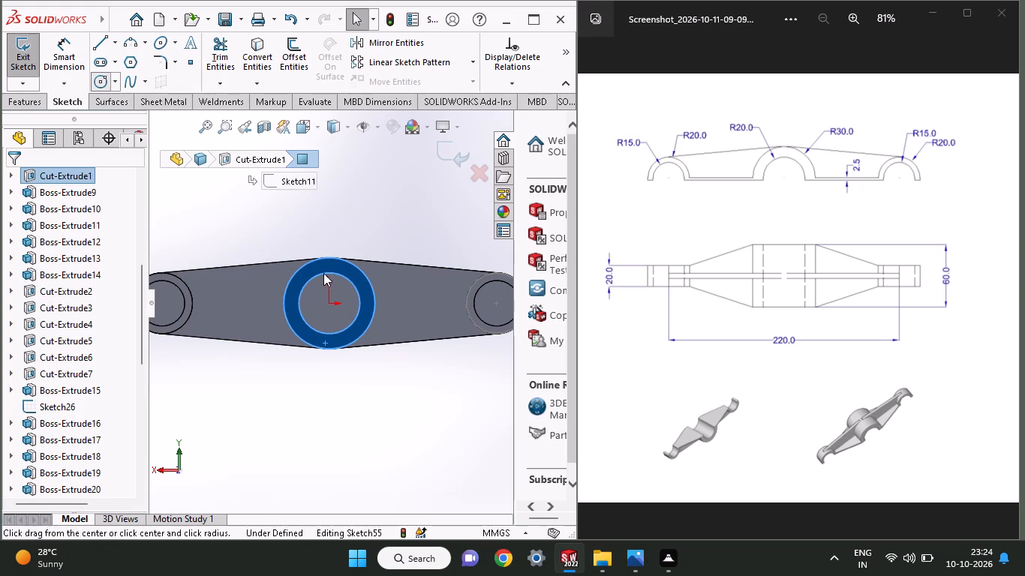
left_click(329, 304)
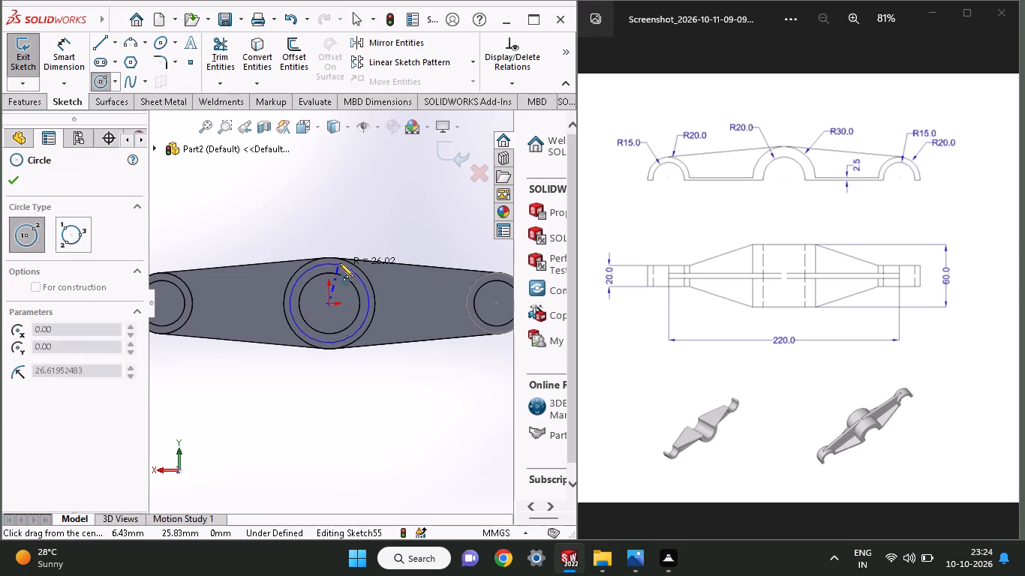
left_click(341, 259)
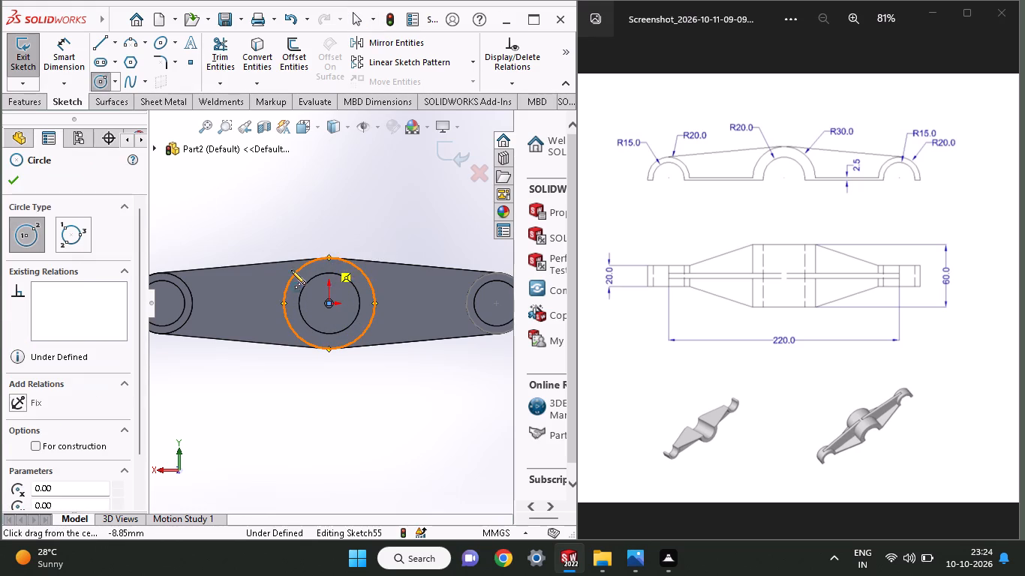
scroll(45, 157, "down", 1)
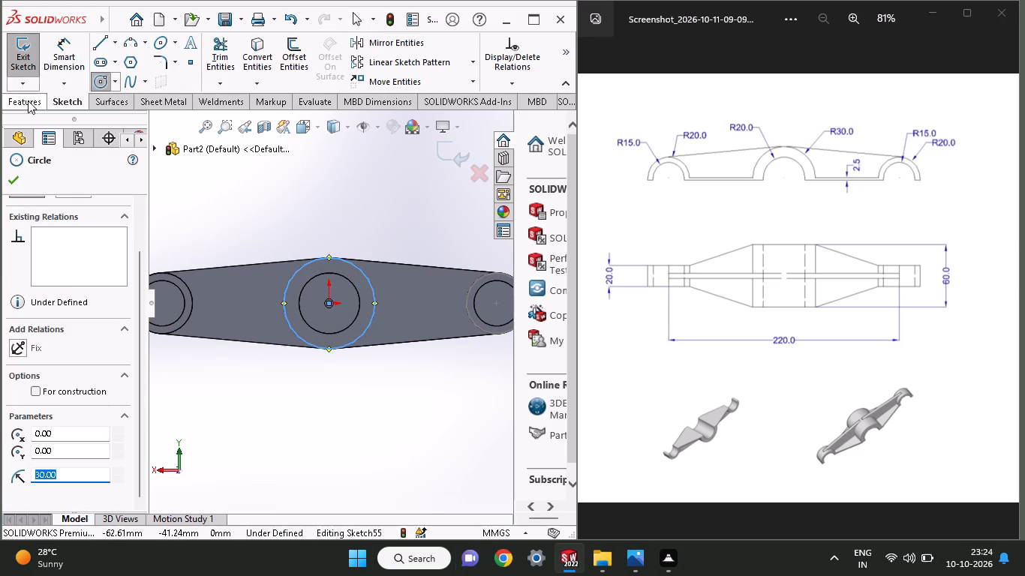
Cut-extrude the 30 mm radius circle 27.5 mm blind to shorten the middle boss on its bored side.
left_click(28, 100)
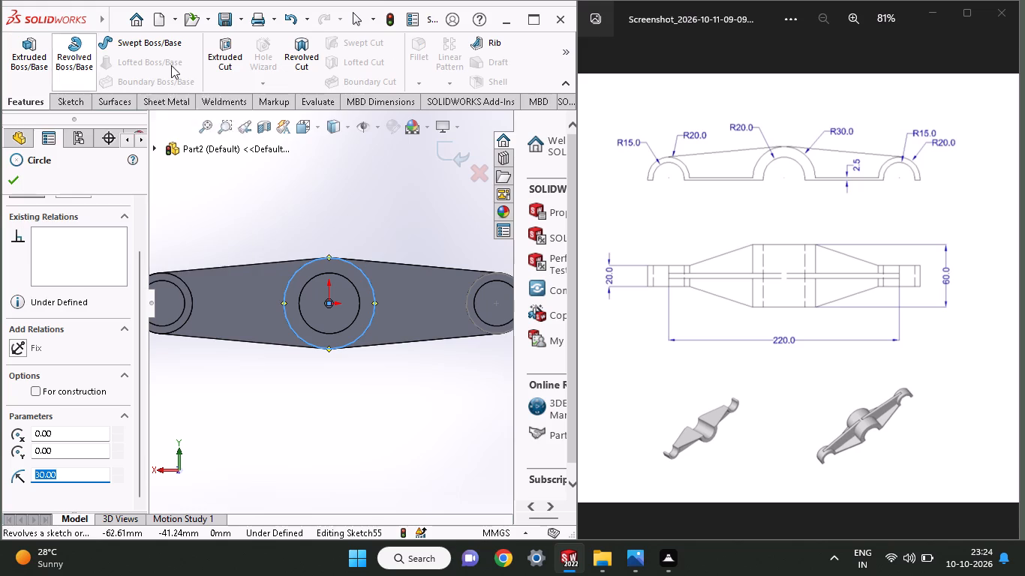
left_click(212, 51)
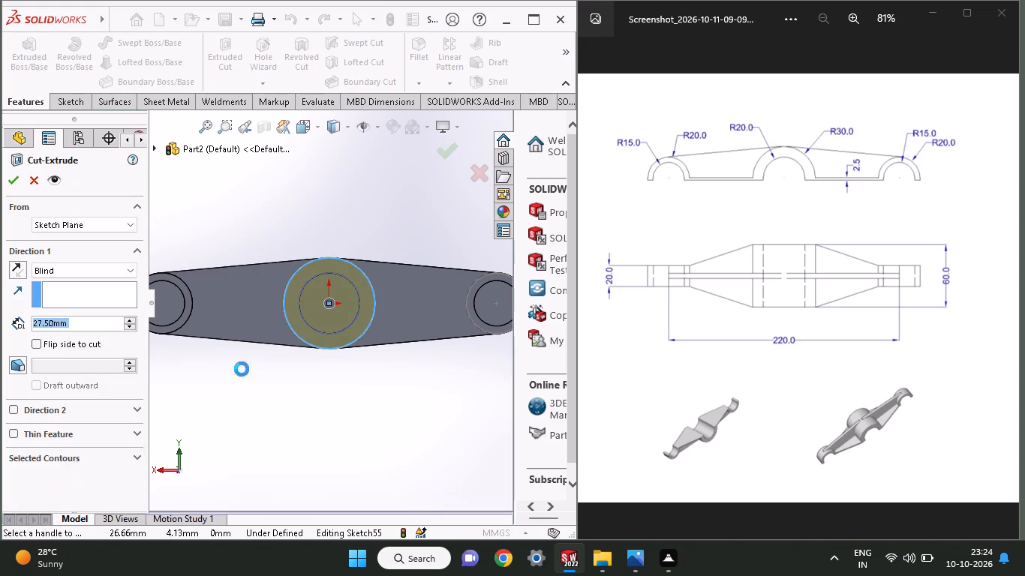
left_click(10, 178)
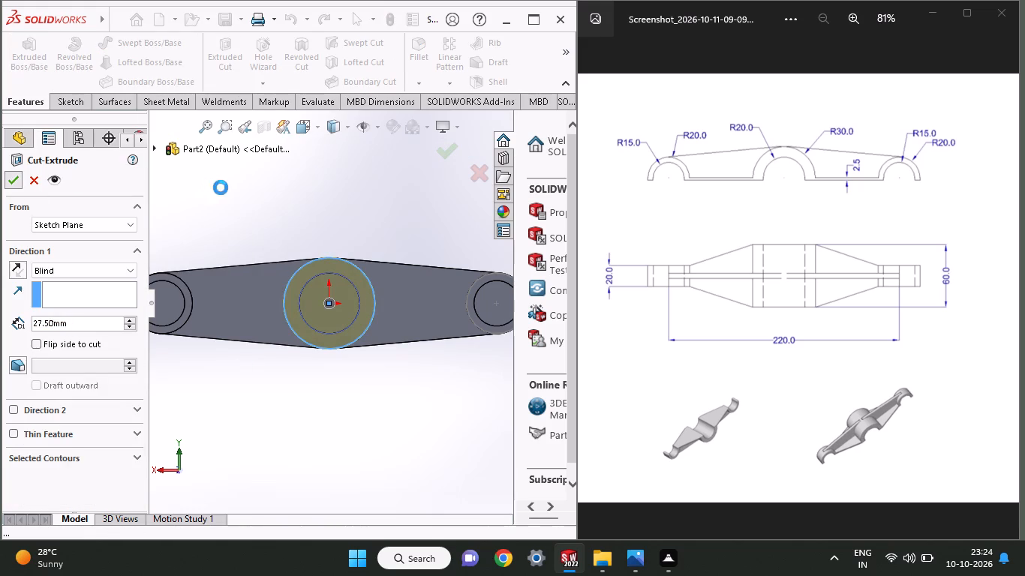
On the middle boss's solid end face across the webs, sketch a 30 mm radius circle centred on the origin.
middle_click_drag(283, 196, 357, 282)
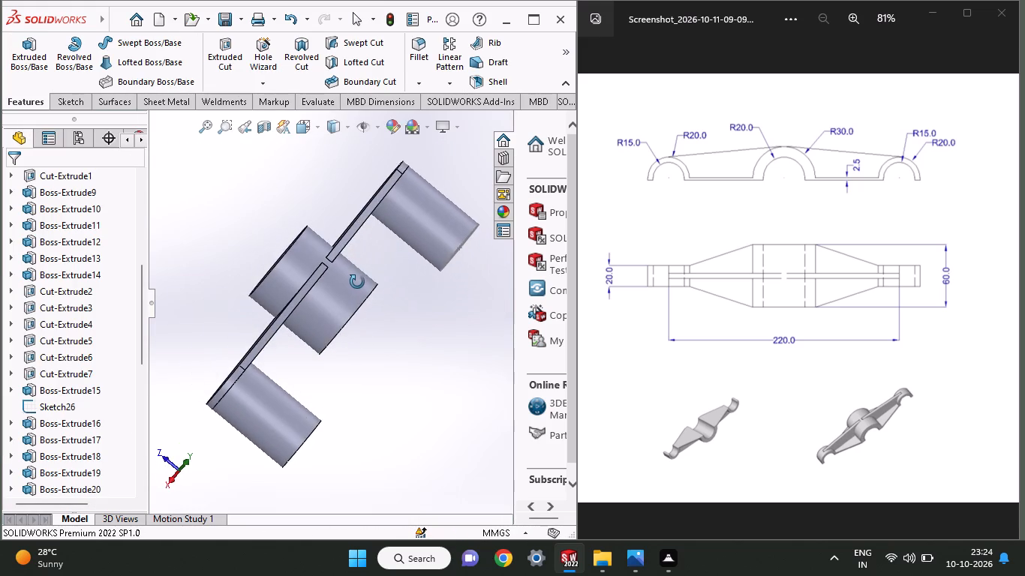
middle_click_drag(357, 282, 351, 269)
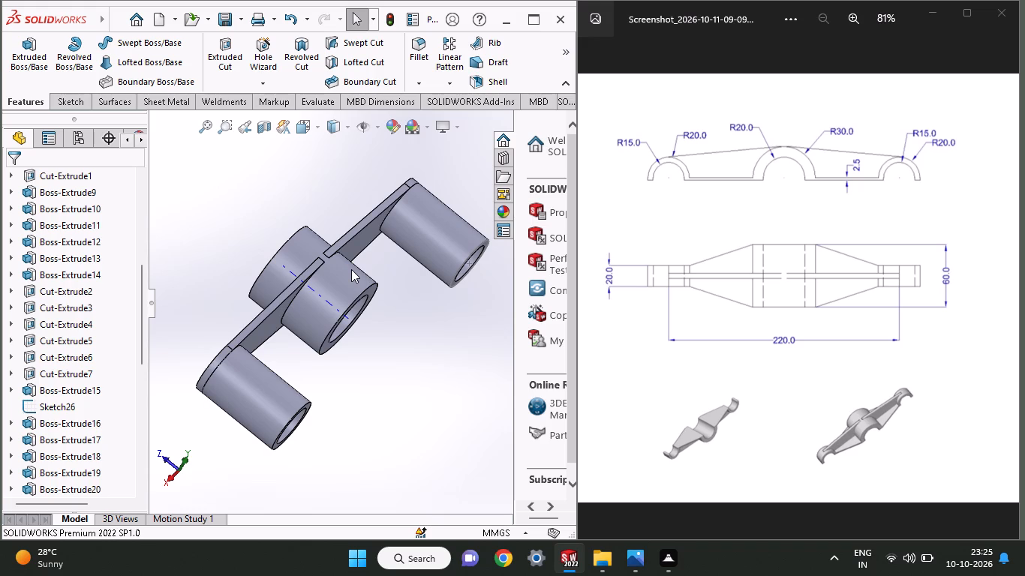
scroll(351, 269, "up", 1)
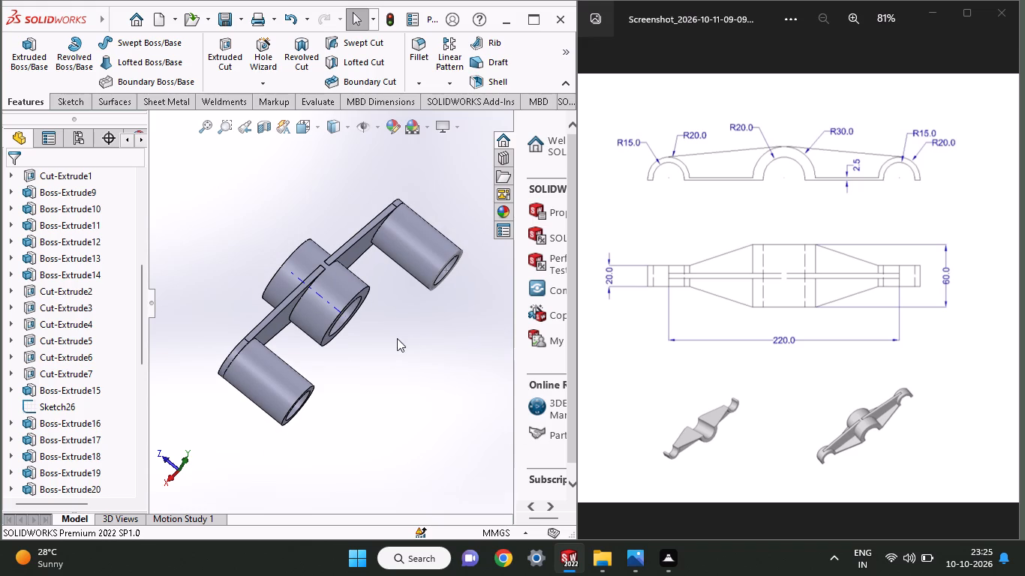
middle_click_drag(309, 363, 398, 409)
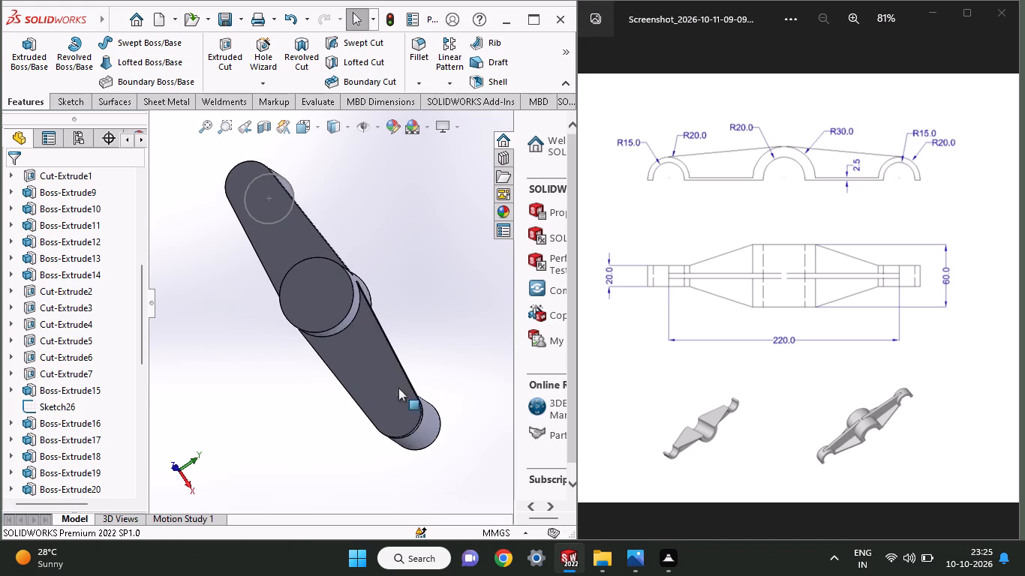
left_click(332, 300)
left_click(394, 257)
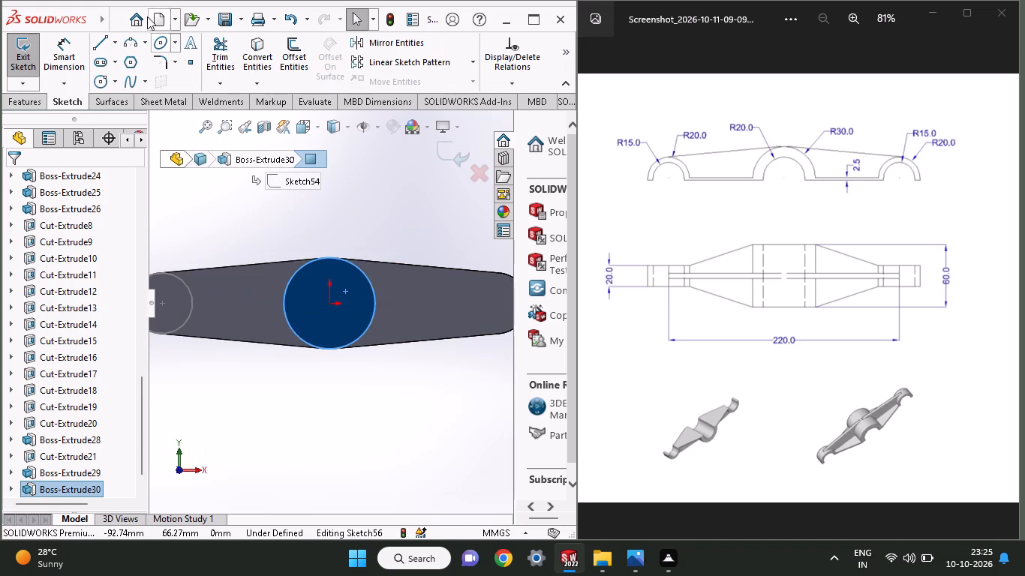
left_click(104, 73)
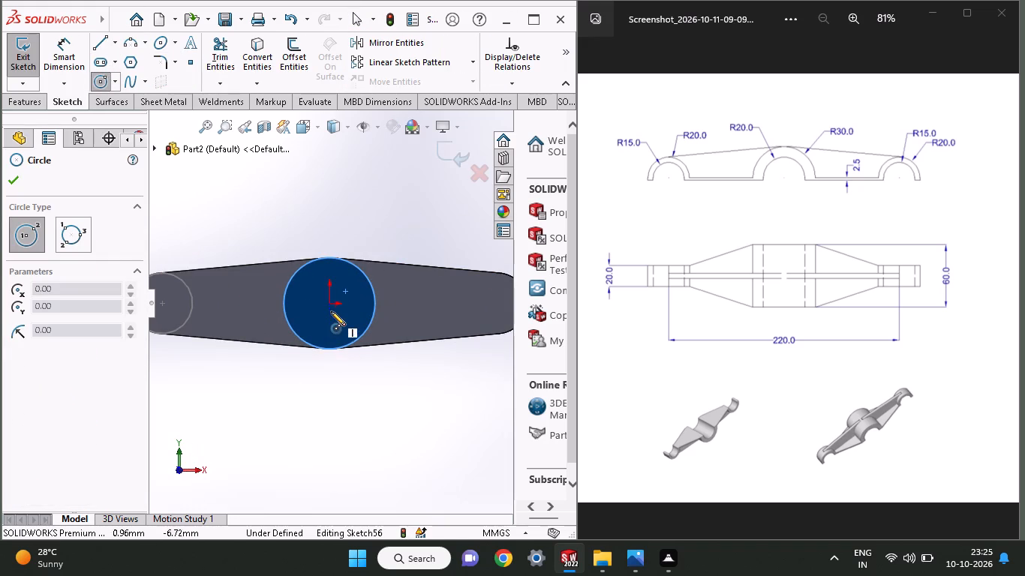
left_click(331, 305)
left_click(348, 262)
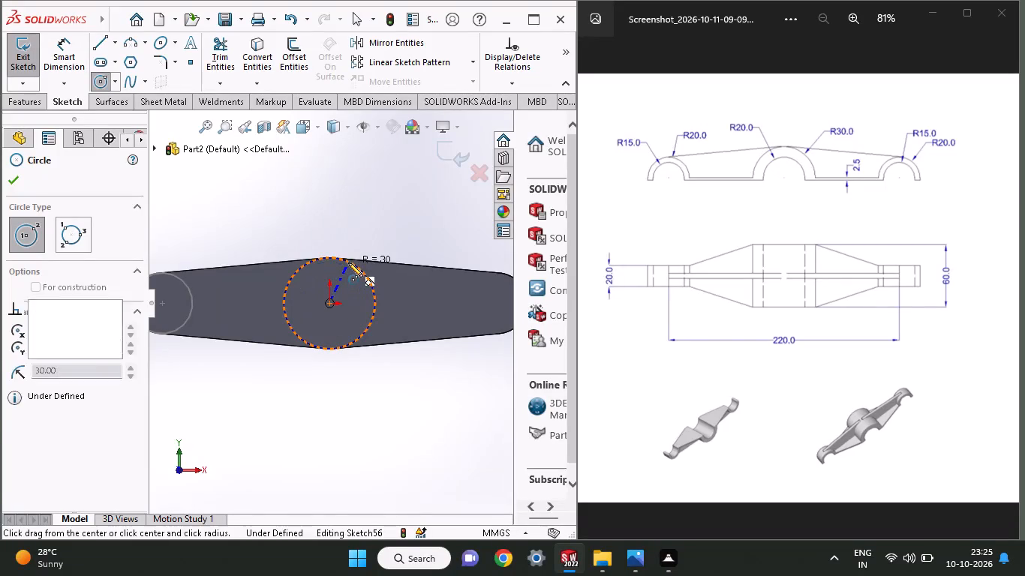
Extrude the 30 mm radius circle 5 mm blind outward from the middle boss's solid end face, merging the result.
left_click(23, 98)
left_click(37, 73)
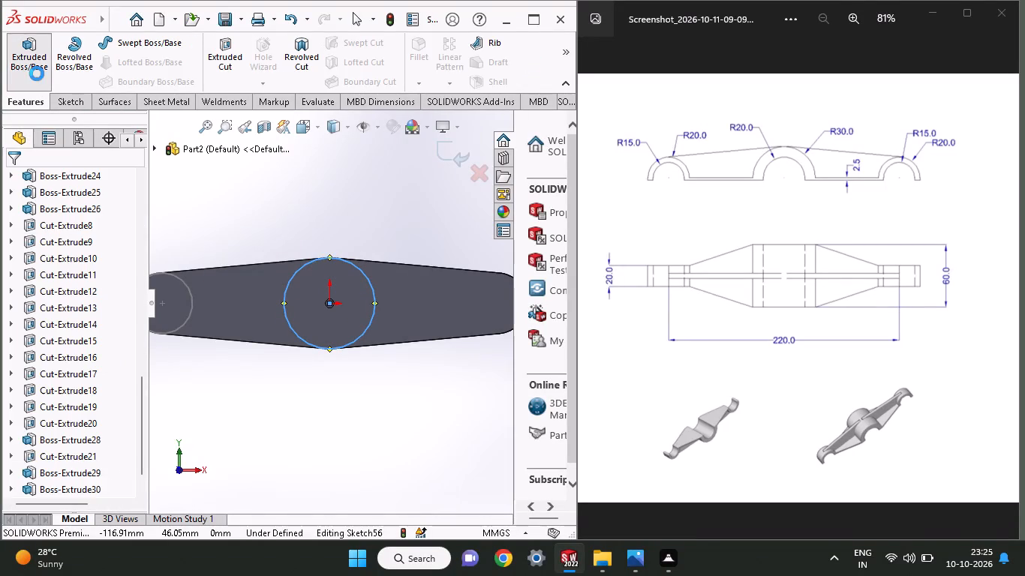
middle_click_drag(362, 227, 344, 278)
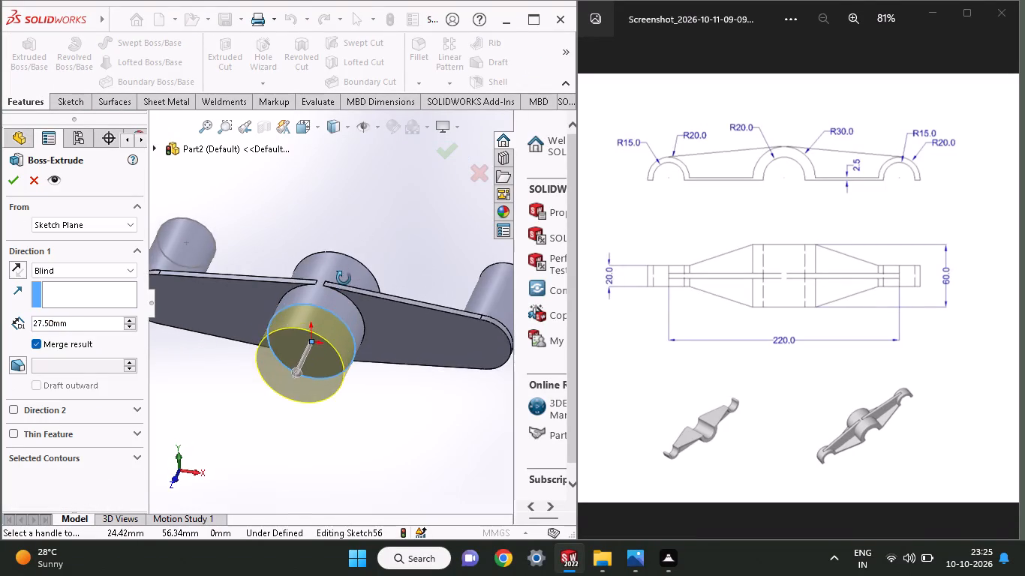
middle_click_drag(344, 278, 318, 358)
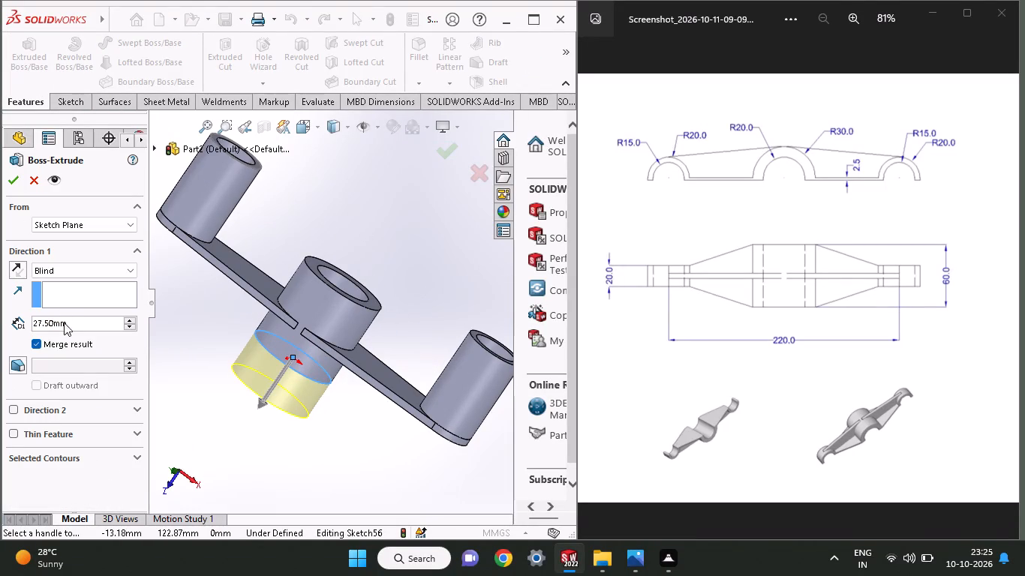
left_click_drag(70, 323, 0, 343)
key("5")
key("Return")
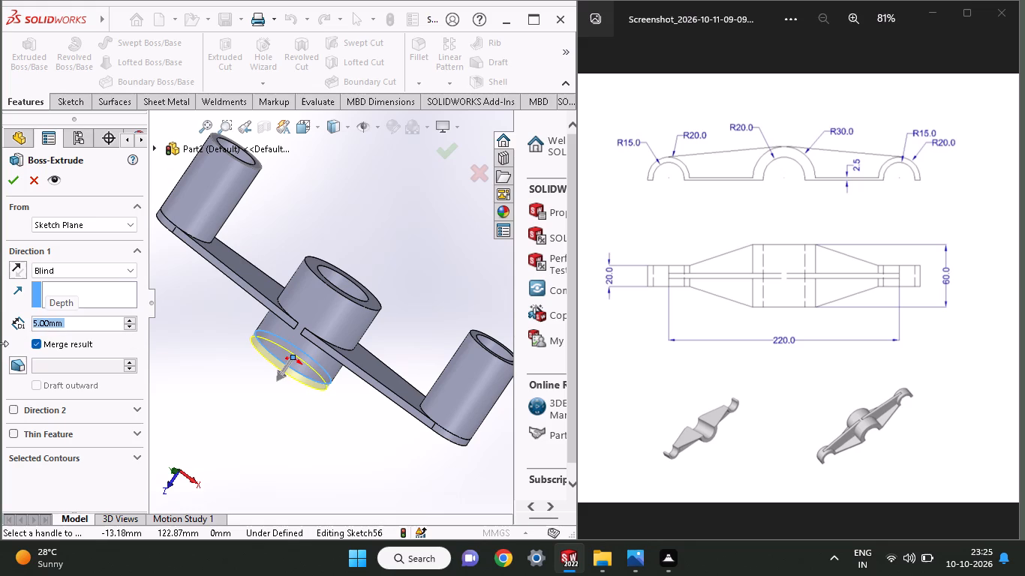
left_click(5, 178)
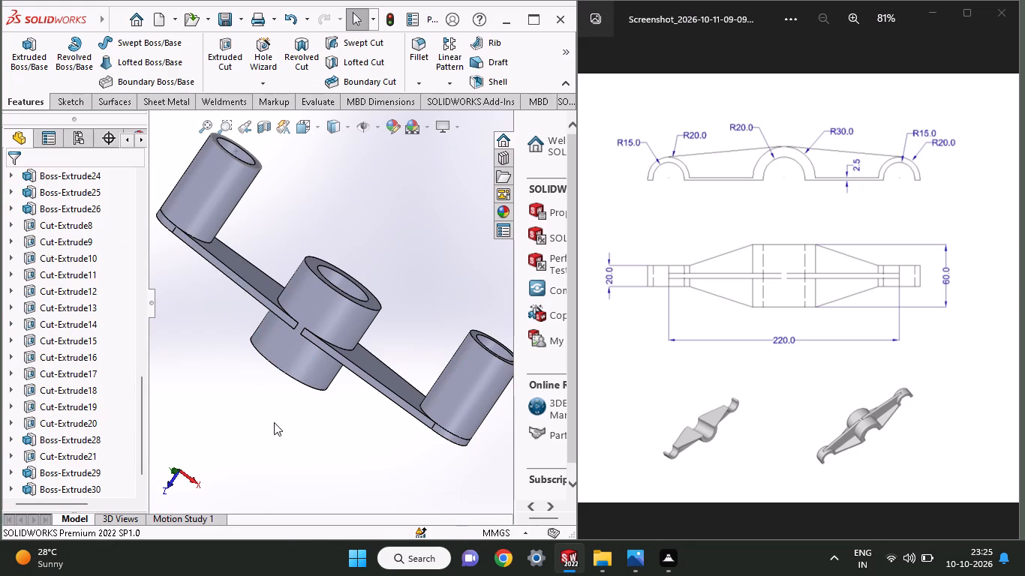
On the middle boss's solid end face, sketch a 60 mm diameter circle centred on the origin, matching the boss's outline.
middle_click_drag(274, 422, 287, 403)
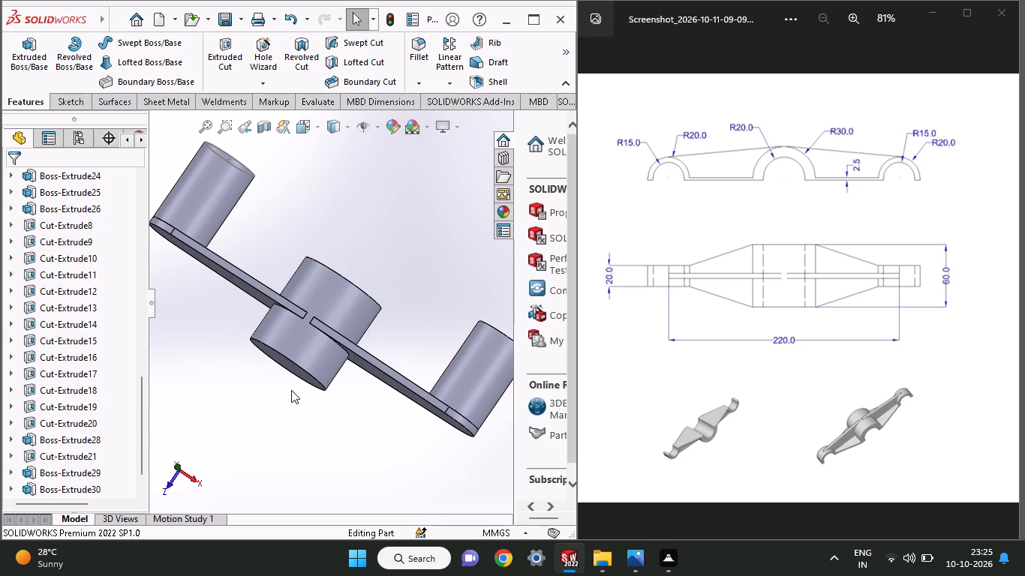
middle_click_drag(291, 390, 290, 375)
left_click(293, 366)
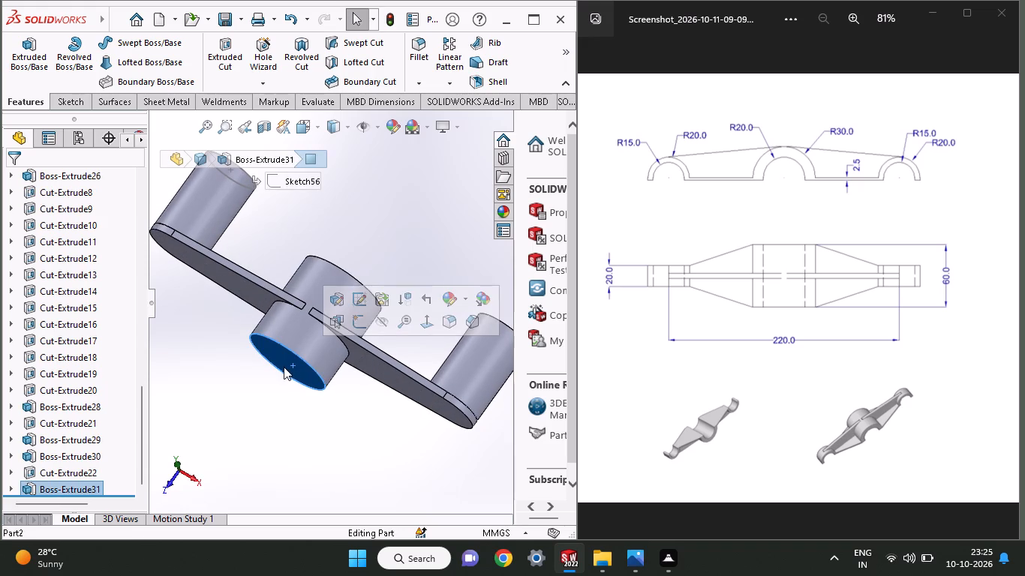
left_click(356, 326)
scroll(299, 334, "down", 1)
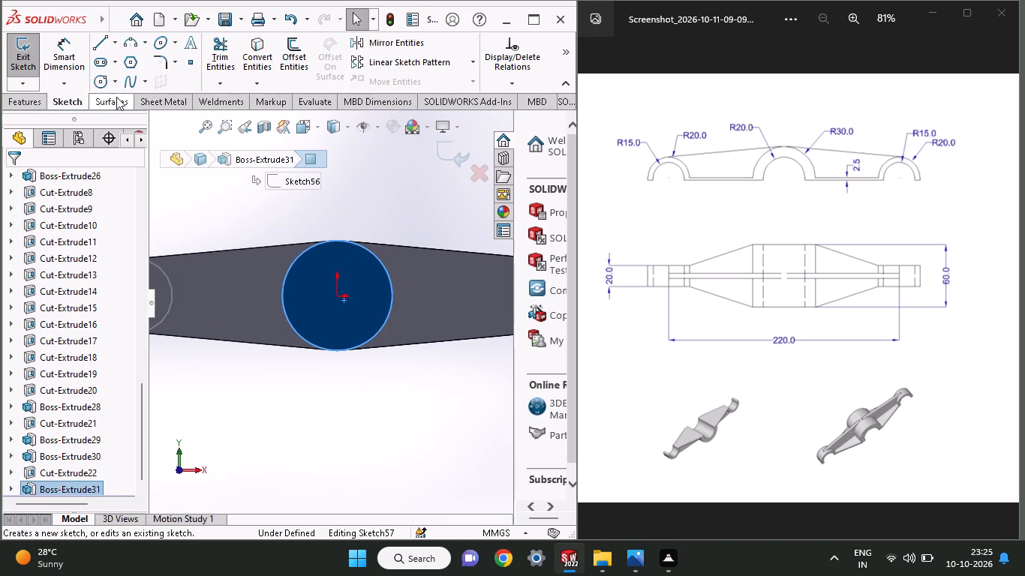
left_click(107, 85)
left_click(335, 297)
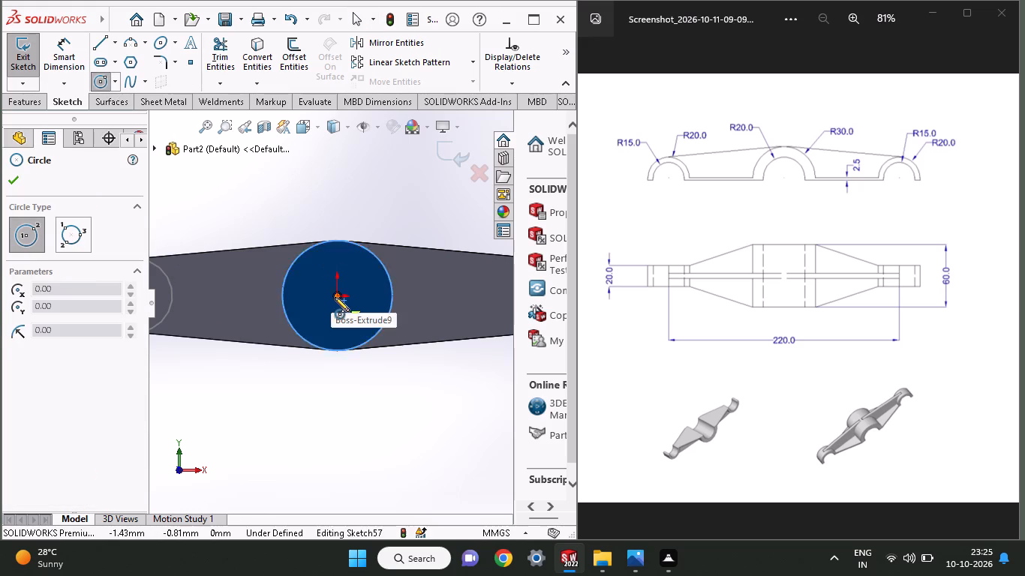
left_click(351, 246)
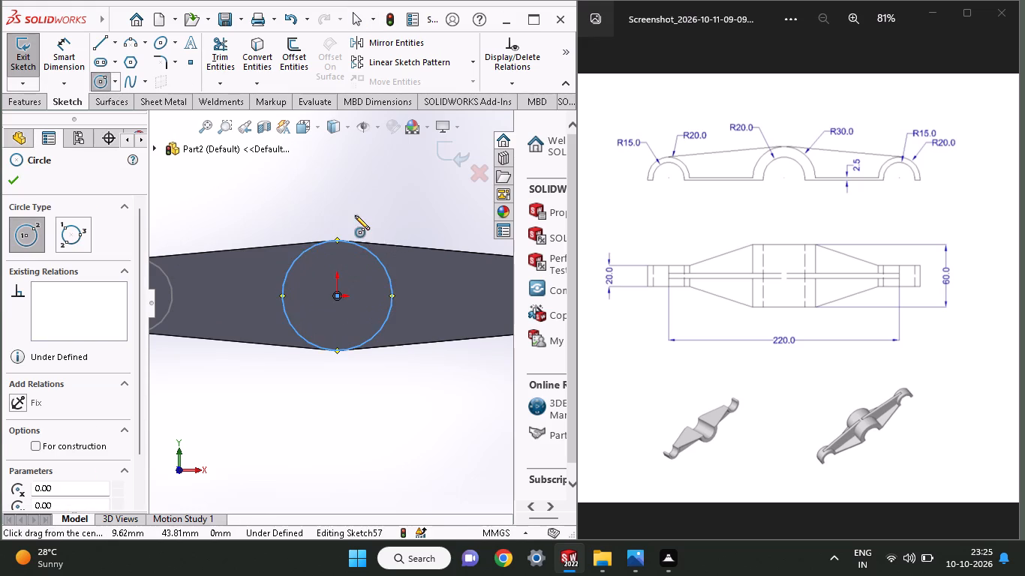
Cut-extrude the 60 mm circle up to the web's flat face, using Up To Surface, to remove the solid side of the middle boss.
middle_click_drag(357, 226, 339, 283)
left_click(26, 102)
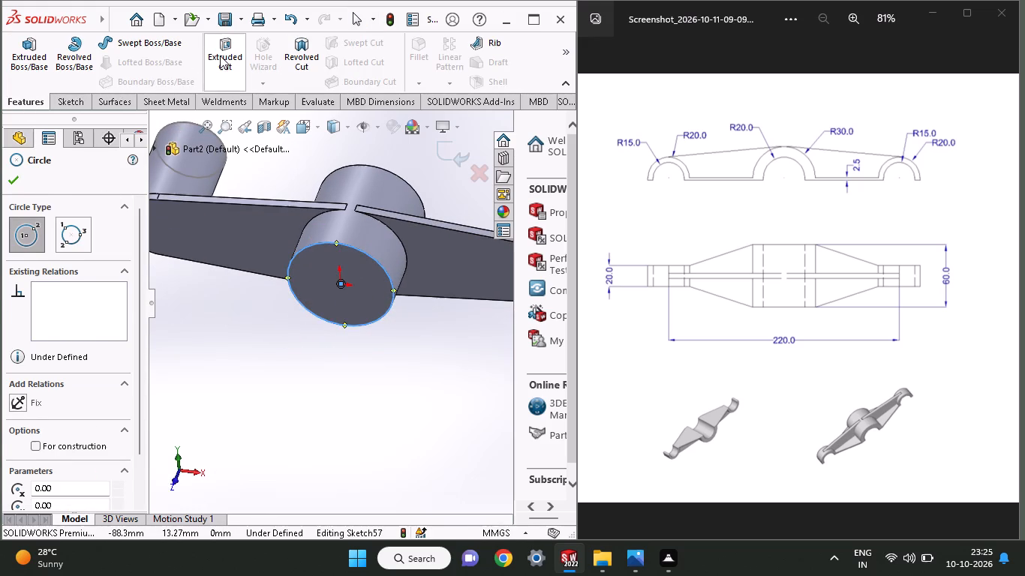
left_click(220, 55)
scroll(221, 58, "up", 1)
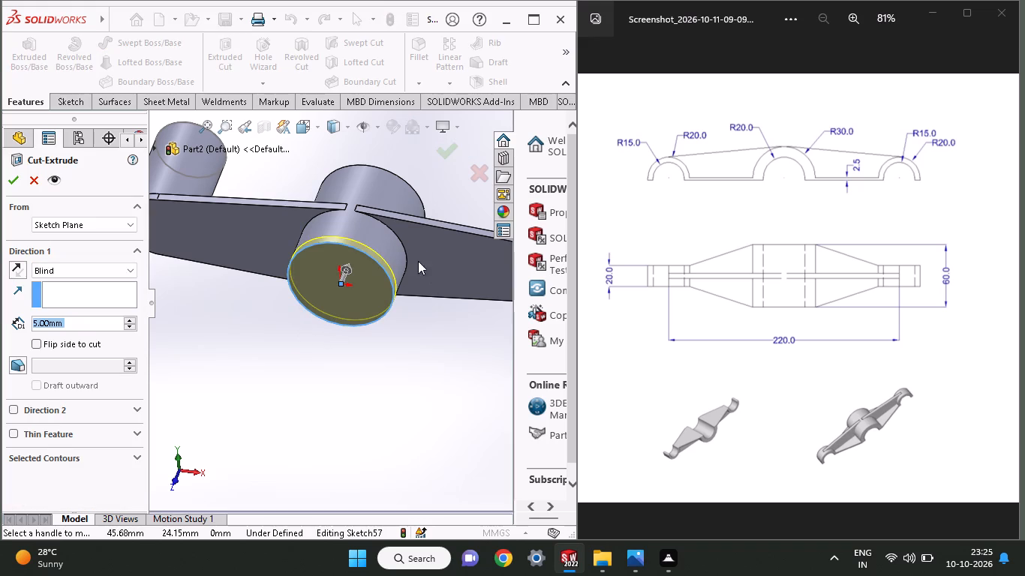
left_click(68, 274)
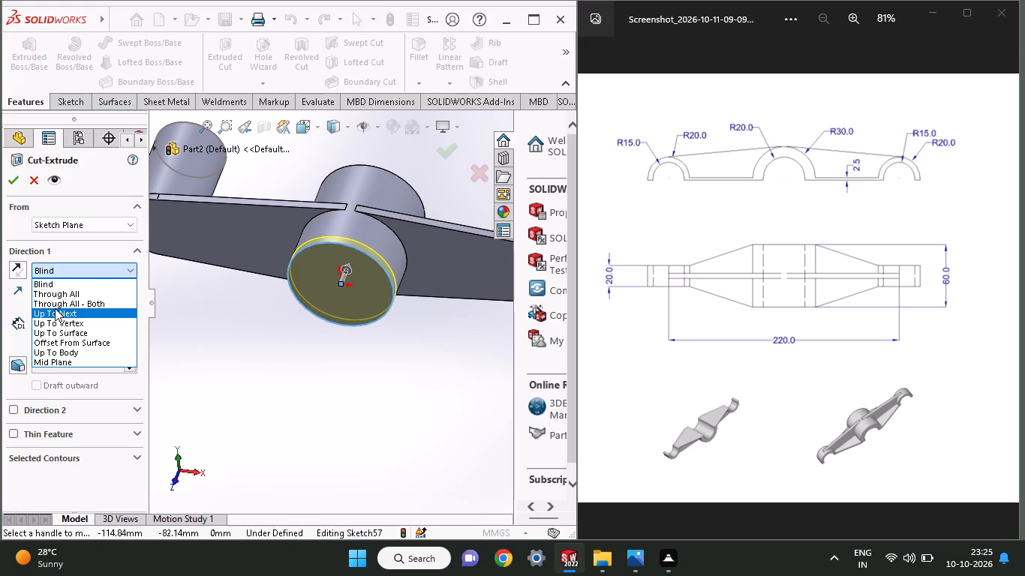
left_click(56, 321)
left_click(432, 247)
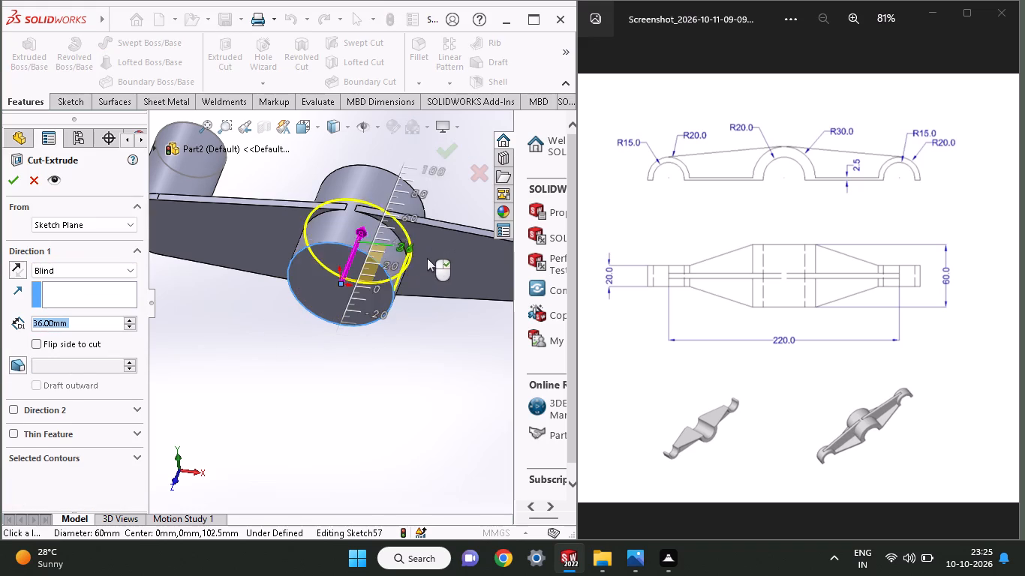
left_click(434, 254)
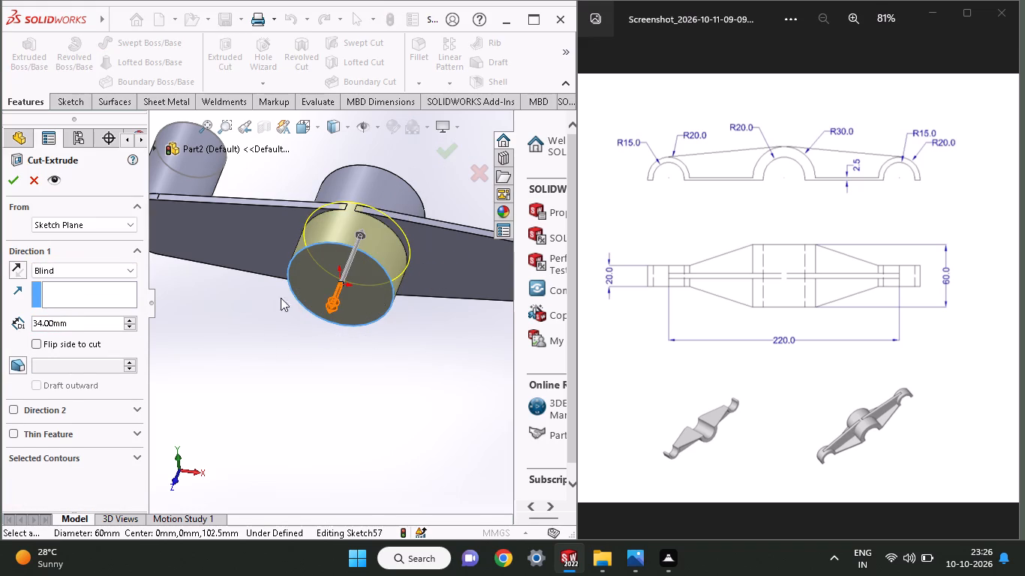
left_click(103, 269)
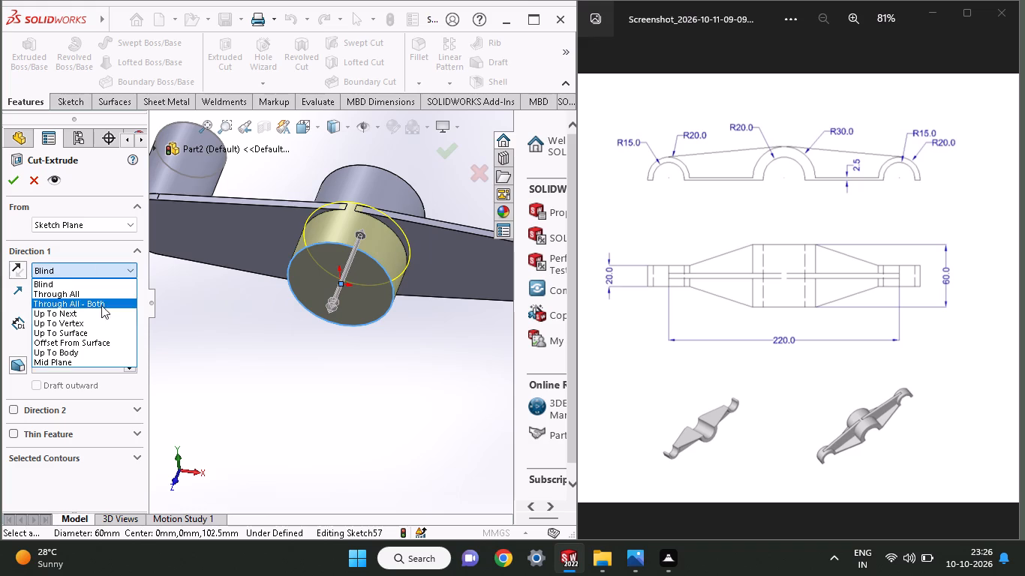
left_click(89, 333)
left_click(477, 276)
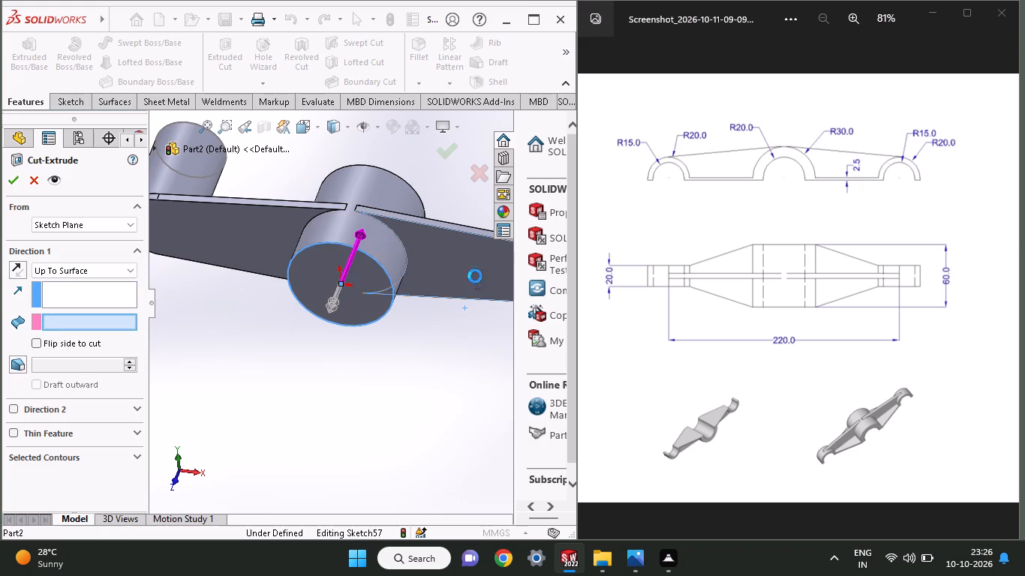
left_click(6, 179)
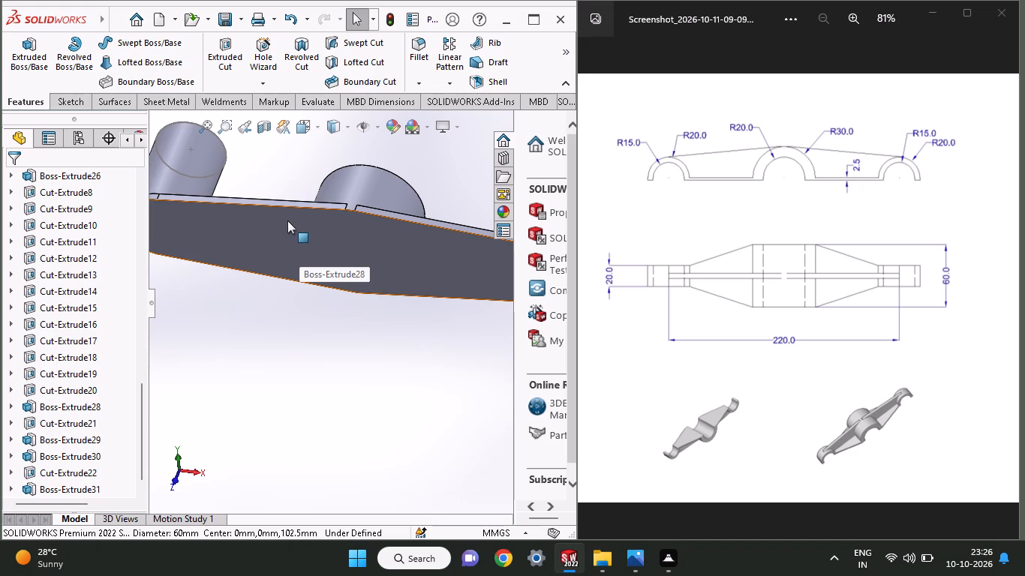
On the web's bare flat face, sketch a circle of about 30 mm radius centred on the origin, reaching the web's edges.
left_click(386, 251)
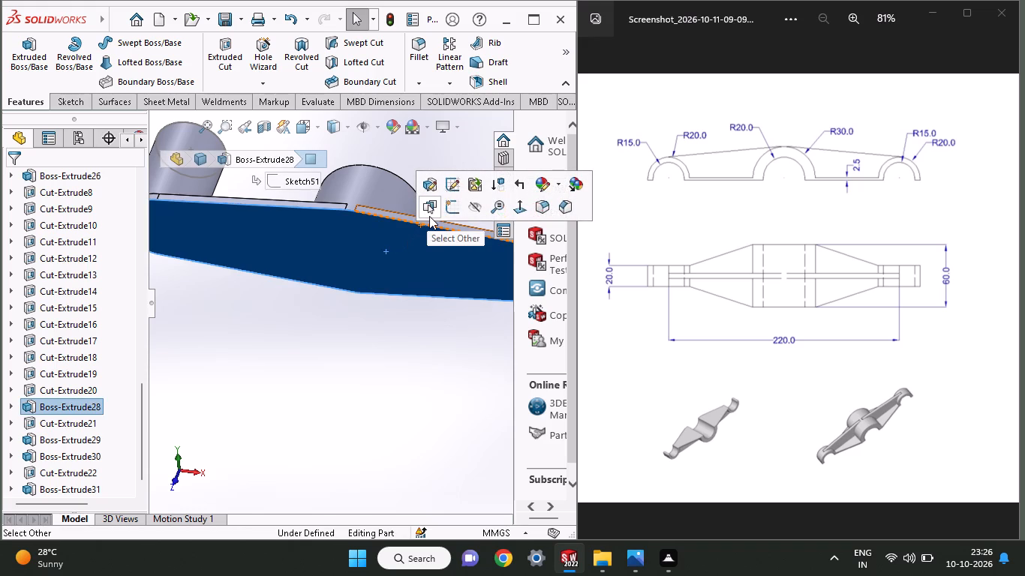
left_click(442, 208)
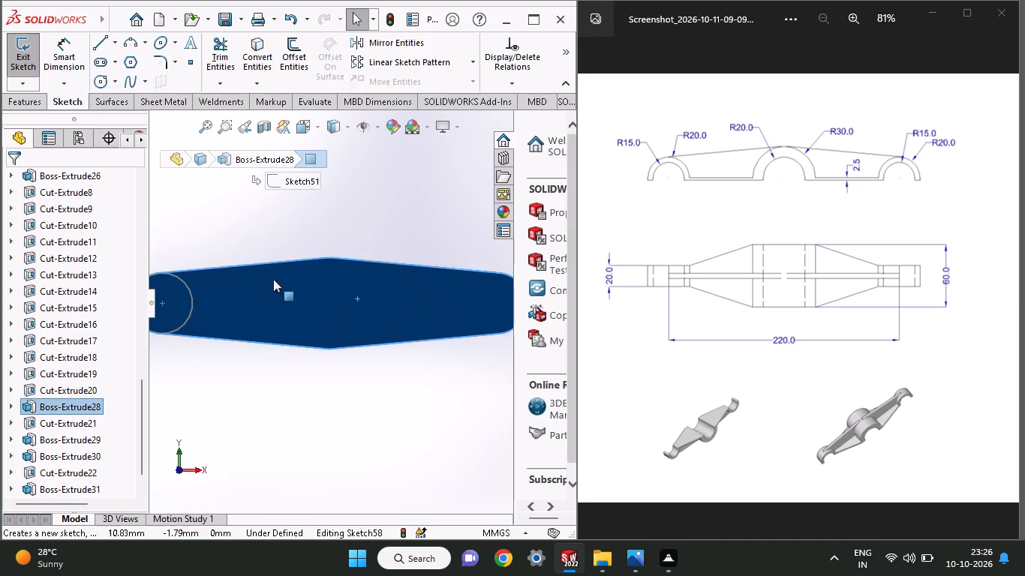
left_click(99, 85)
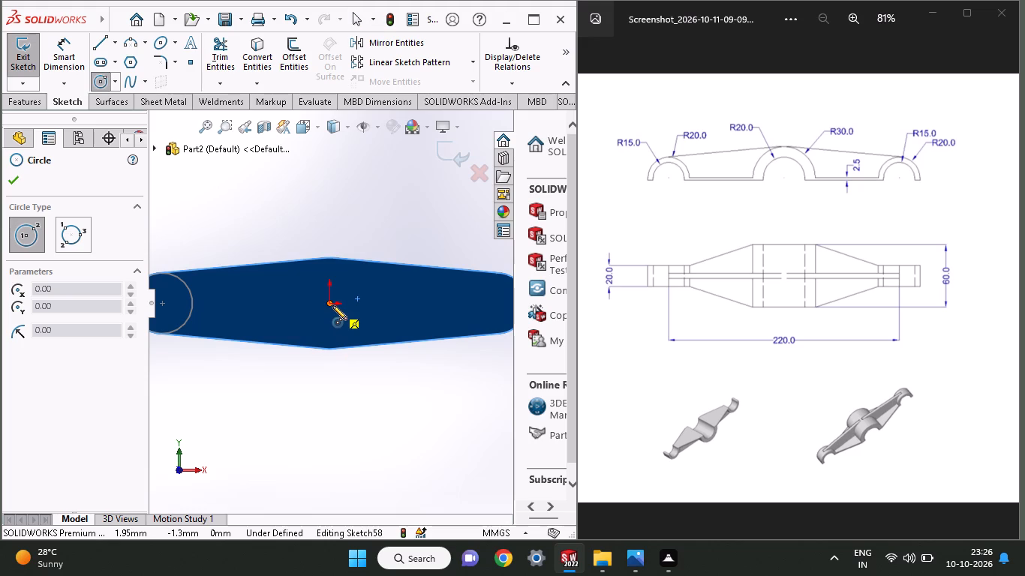
left_click(332, 305)
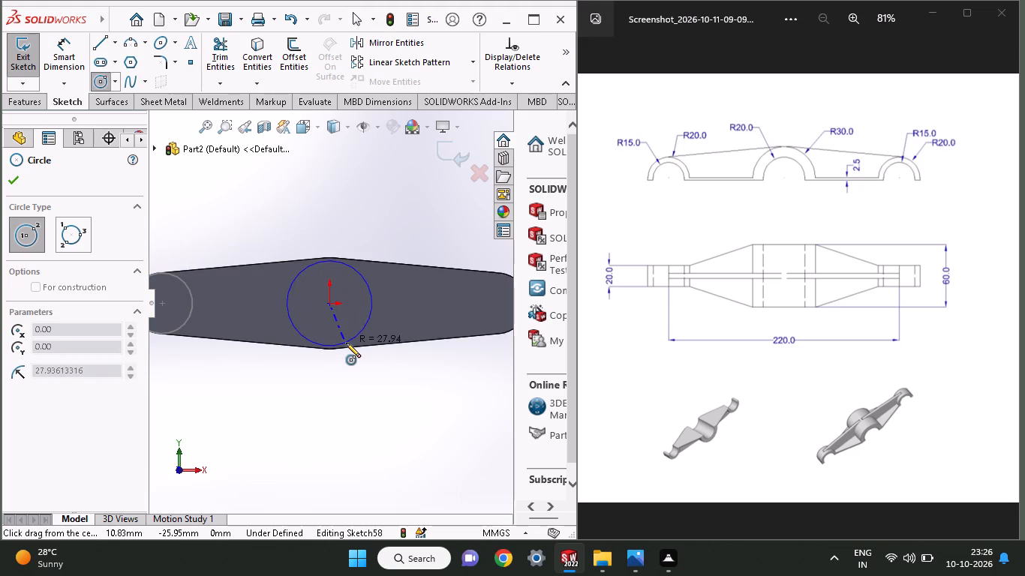
left_click(346, 349)
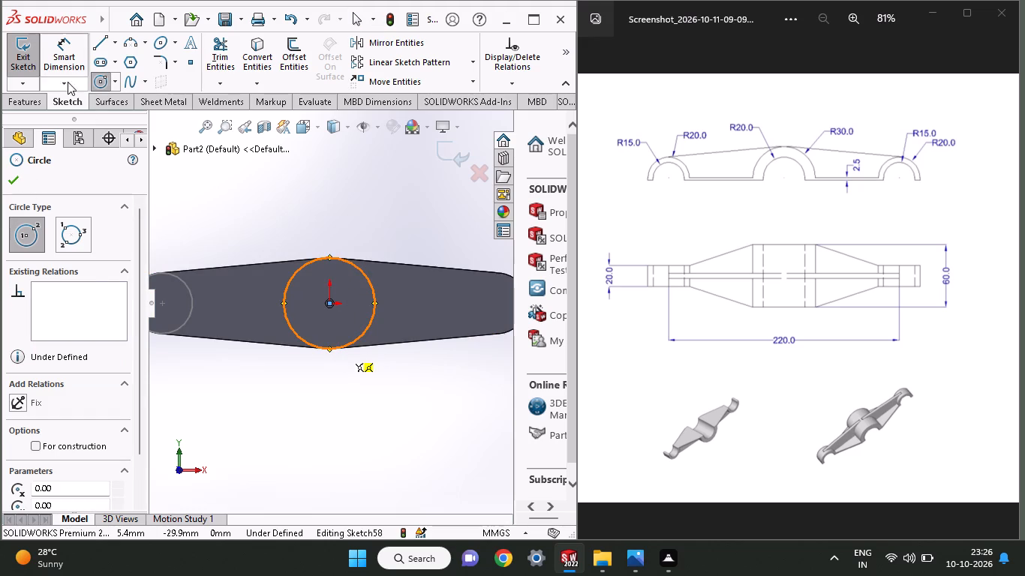
Extrude the new circle 27.5 mm (30-2.5) blind outward from the web's flat face, with the result merged.
left_click(11, 101)
left_click(23, 72)
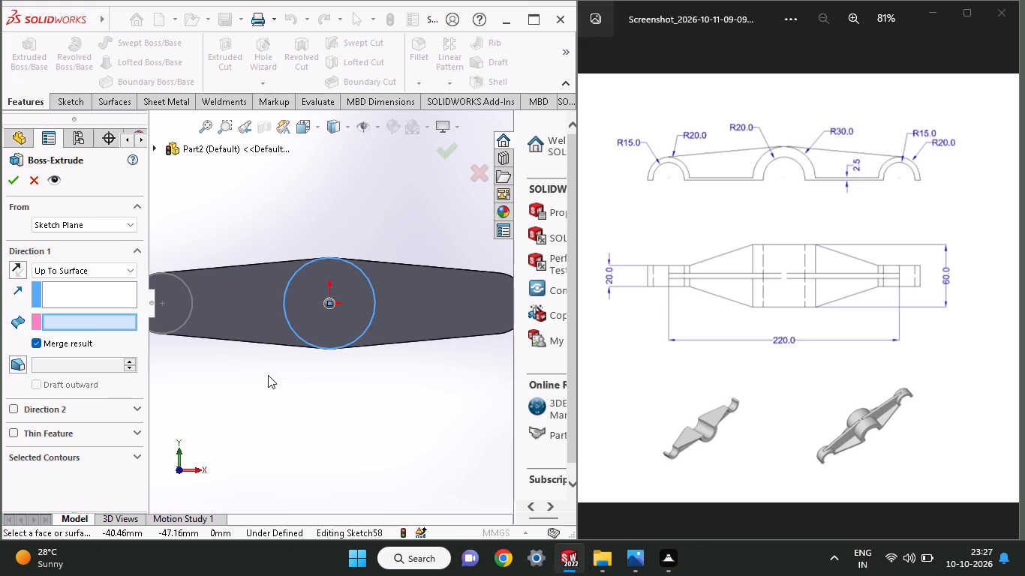
left_click(114, 269)
left_click(105, 283)
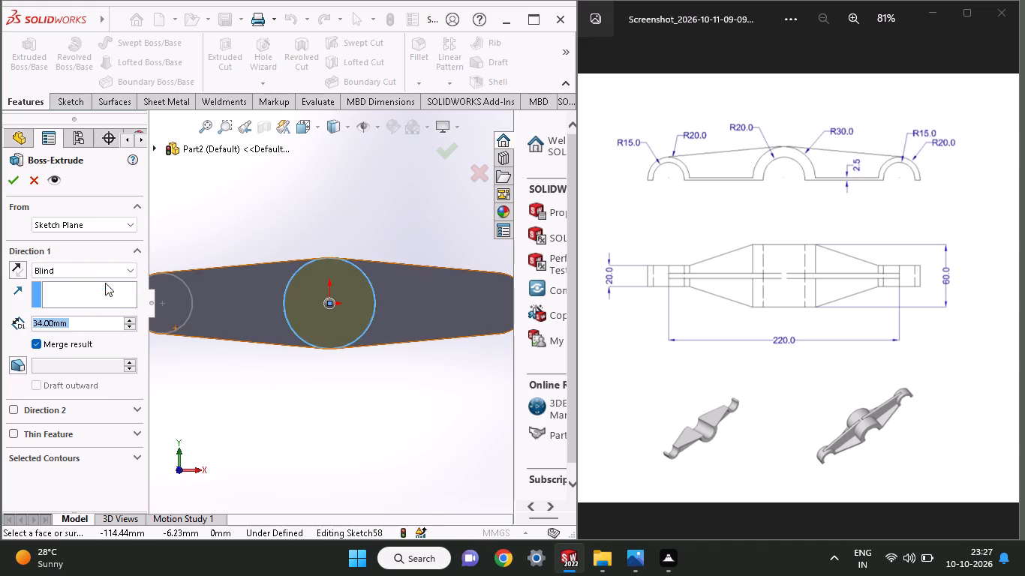
middle_click_drag(317, 236, 308, 303)
left_click_drag(79, 322, 0, 324)
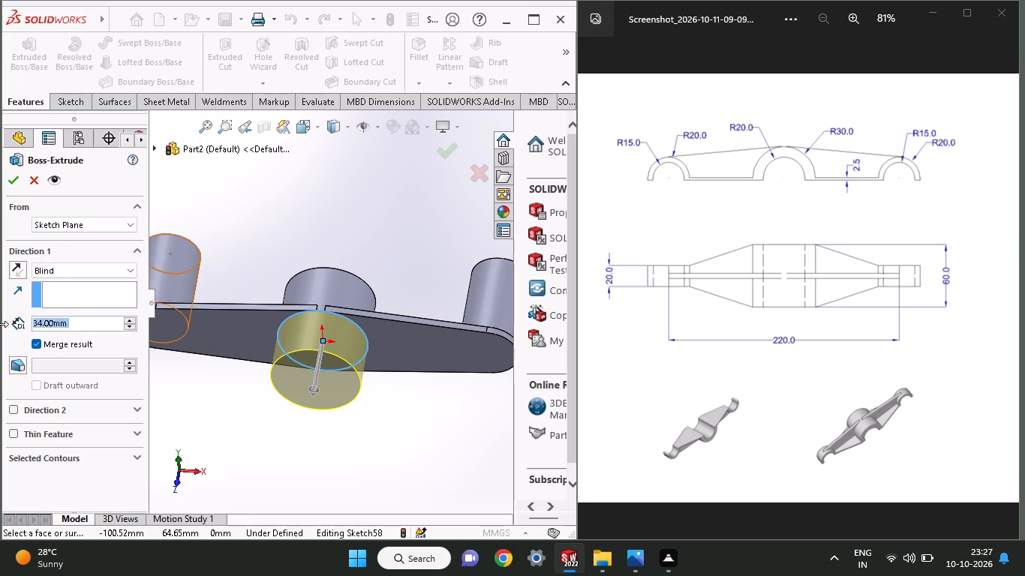
type("60")
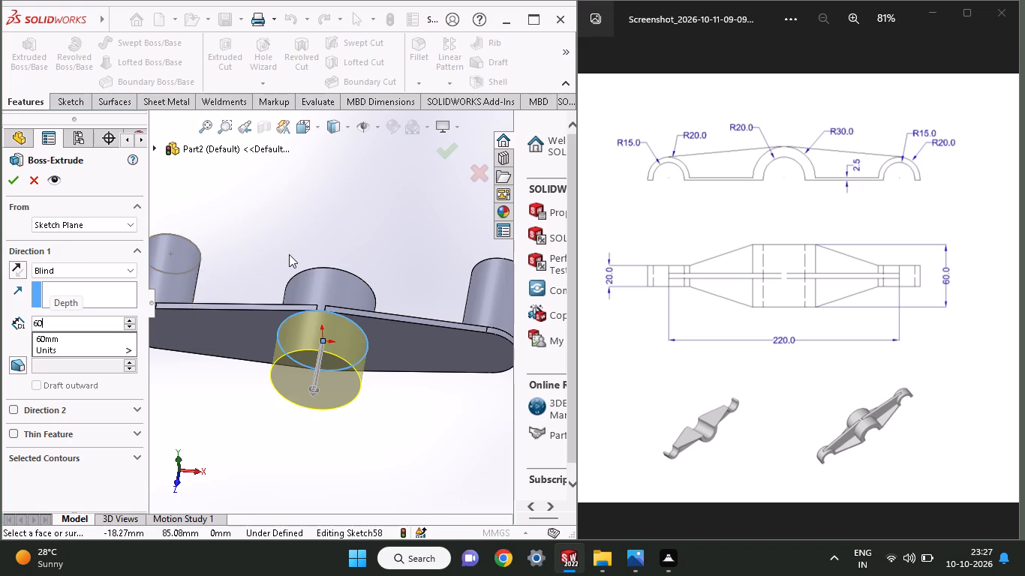
type("/2")
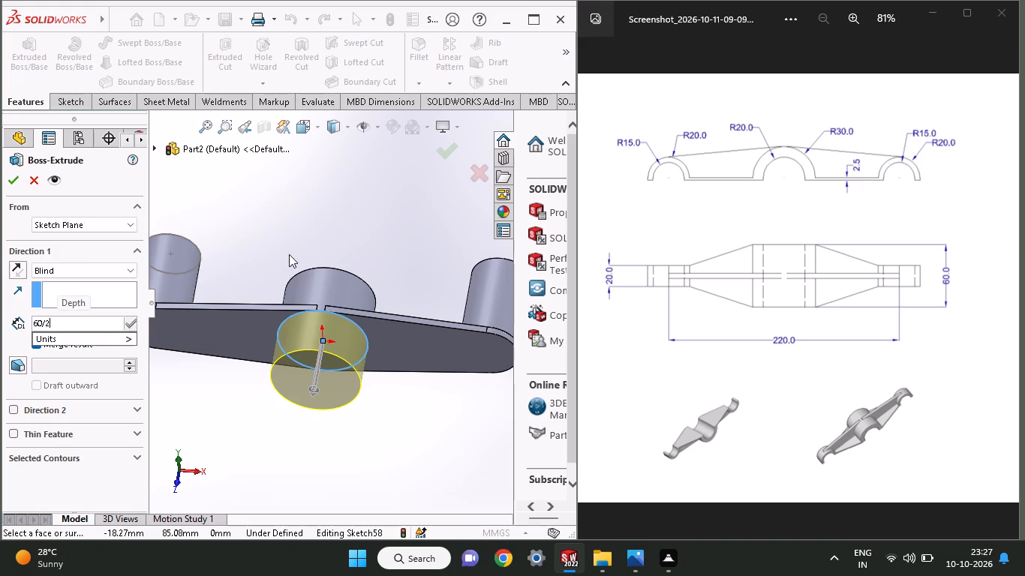
key("Return")
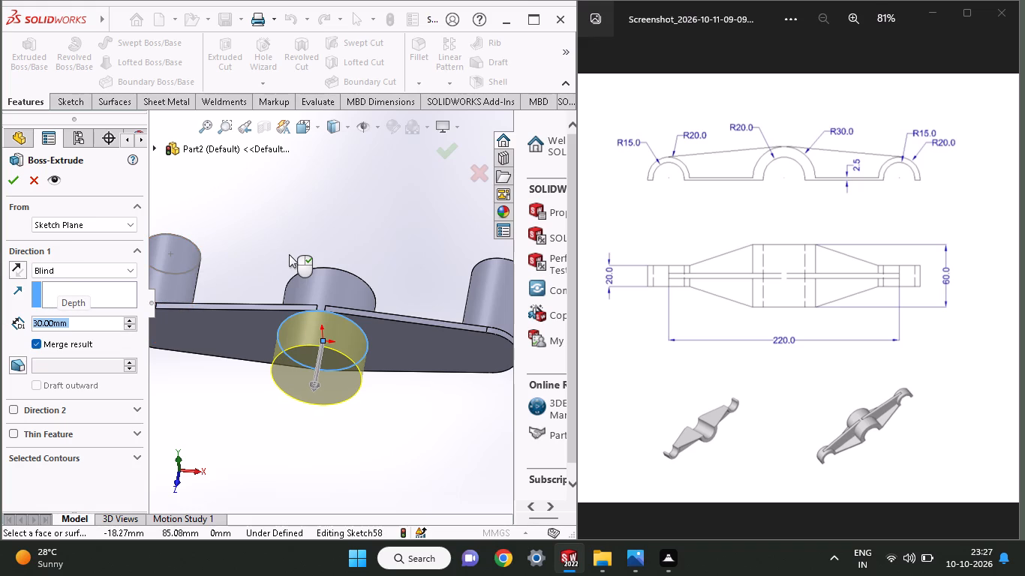
type("25")
key("Return")
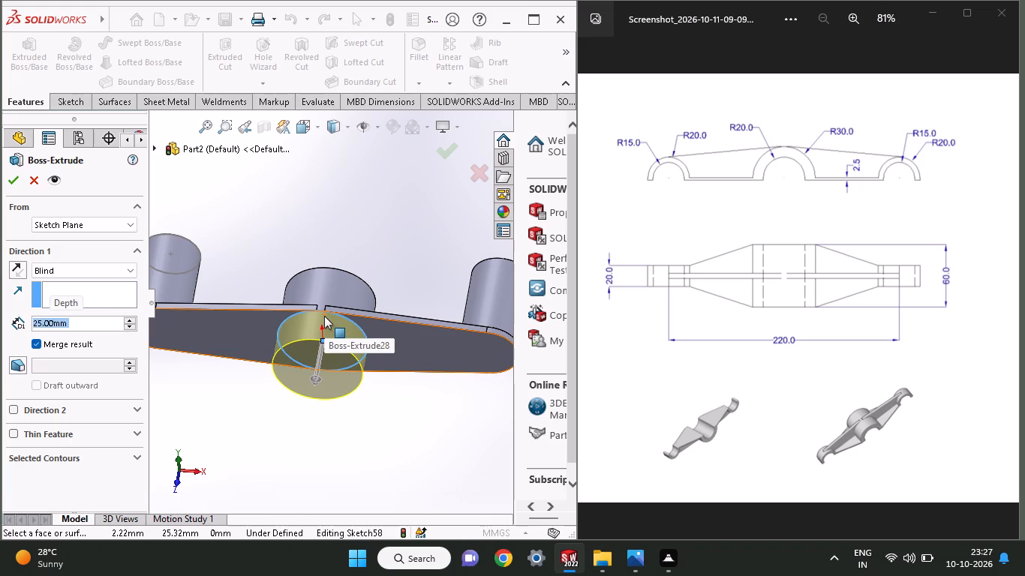
left_click_drag(89, 325, 0, 341)
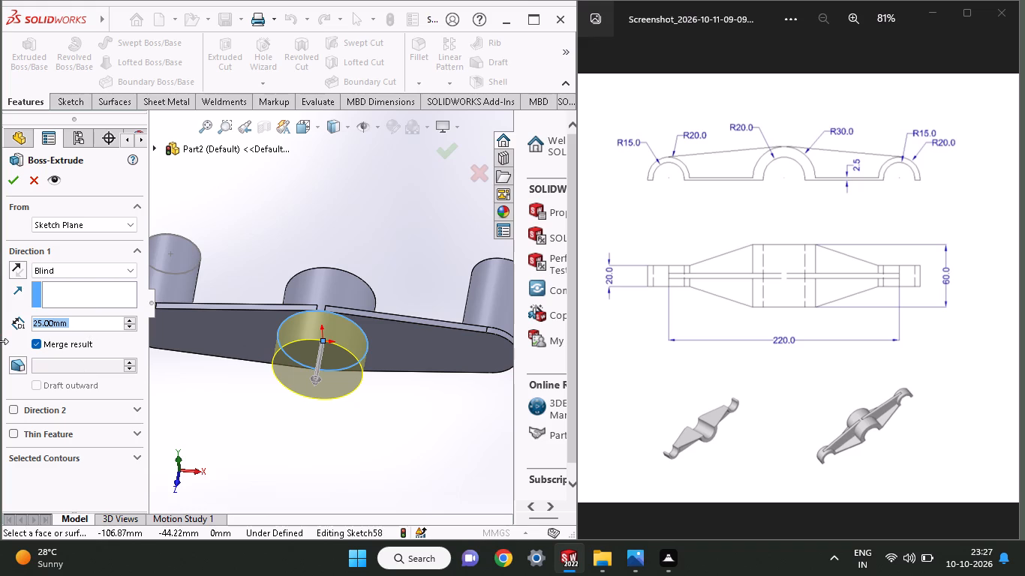
type("30-2.5")
key("Return")
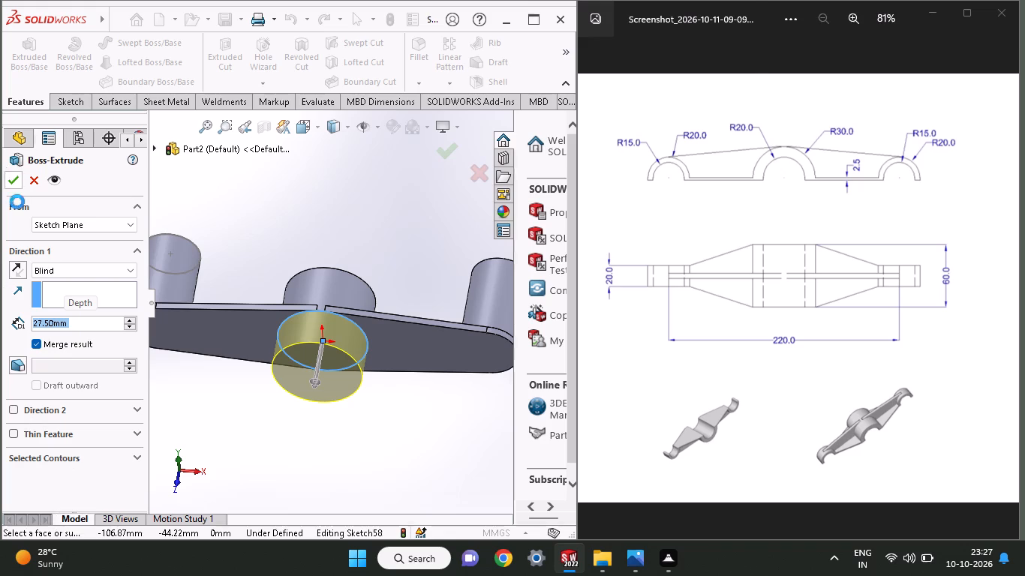
left_click(825, 205)
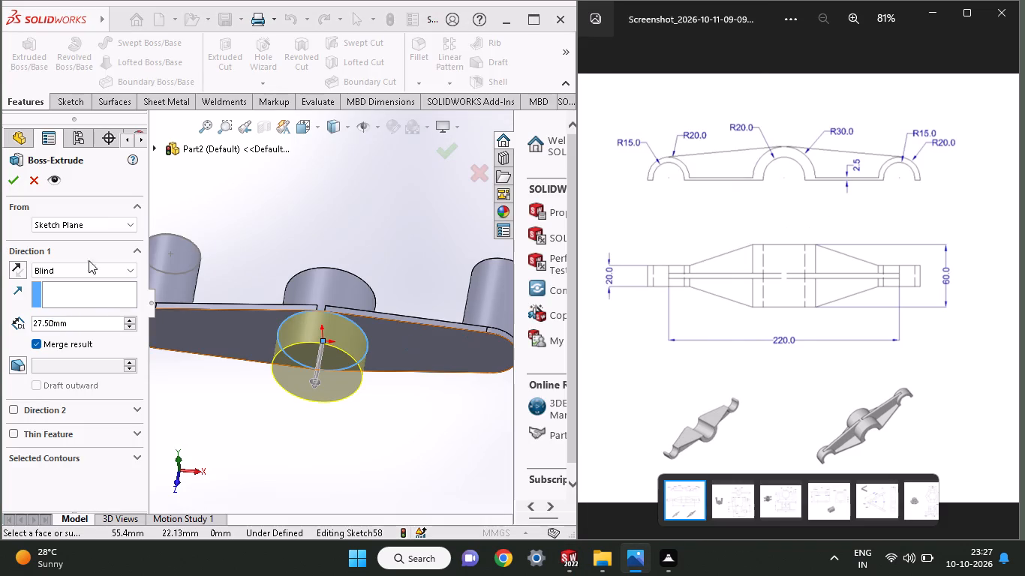
left_click(798, 178)
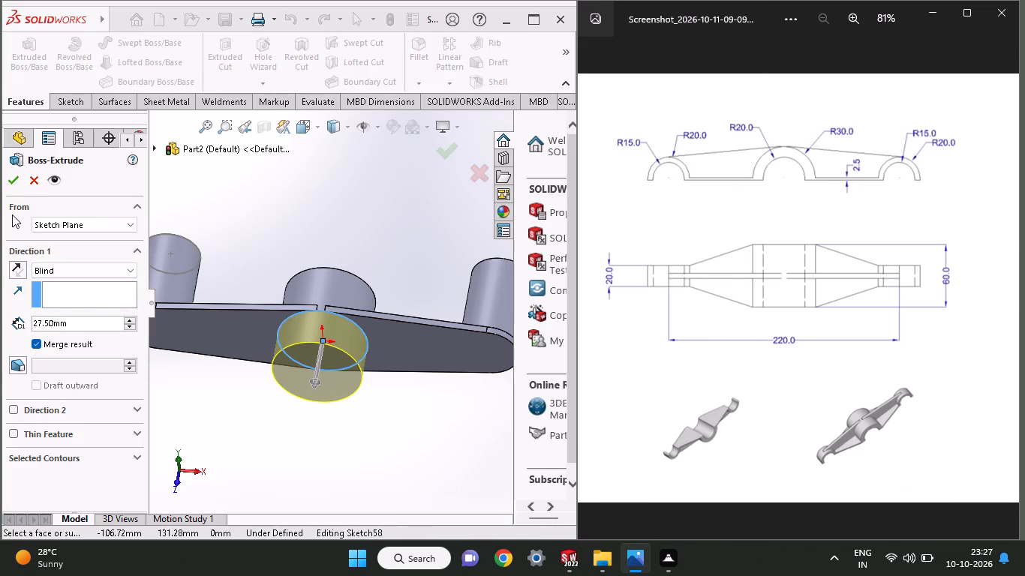
left_click(20, 181)
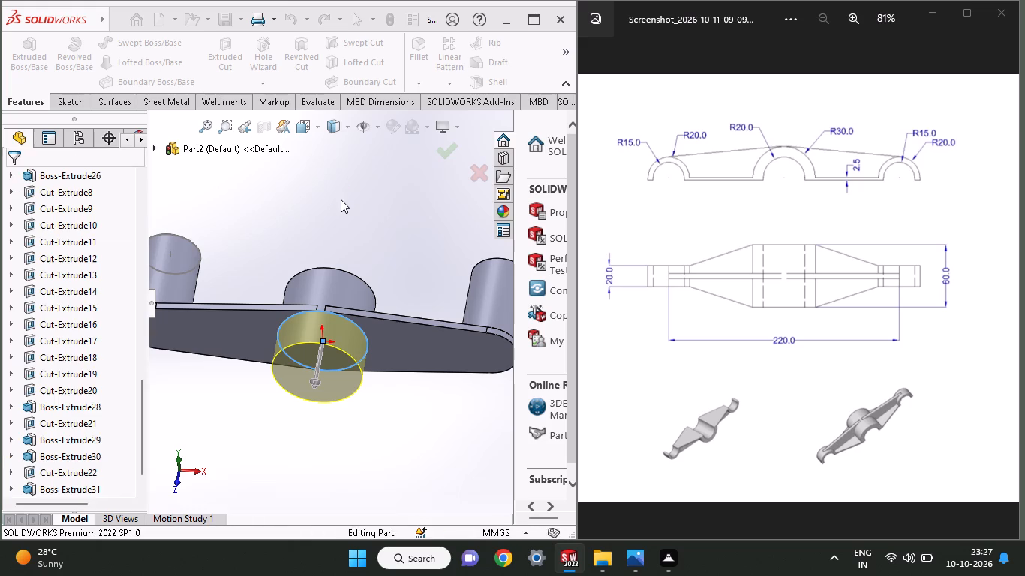
On the middle boss's hollow ring-shaped end face, sketch a circle centred on the origin that matches the boss's outer edge.
middle_click_drag(341, 199, 359, 262)
scroll(348, 283, "down", 1)
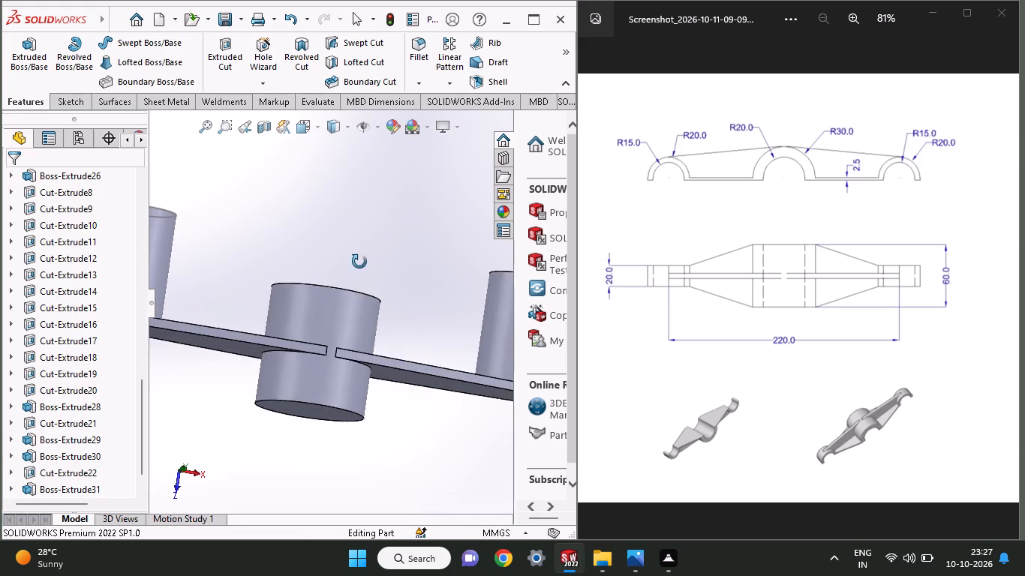
middle_click_drag(359, 262, 356, 340)
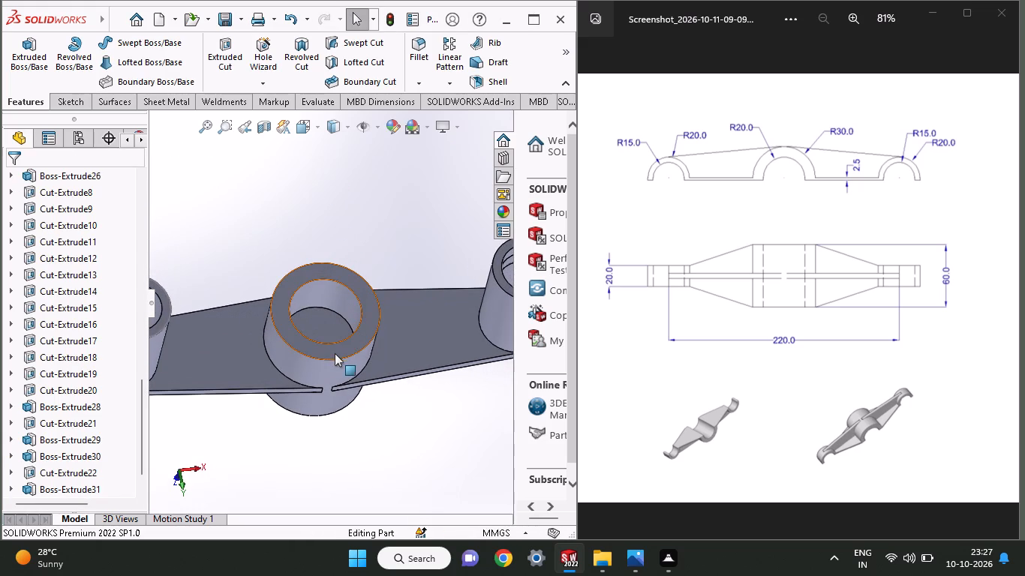
left_click(342, 351)
left_click(414, 303)
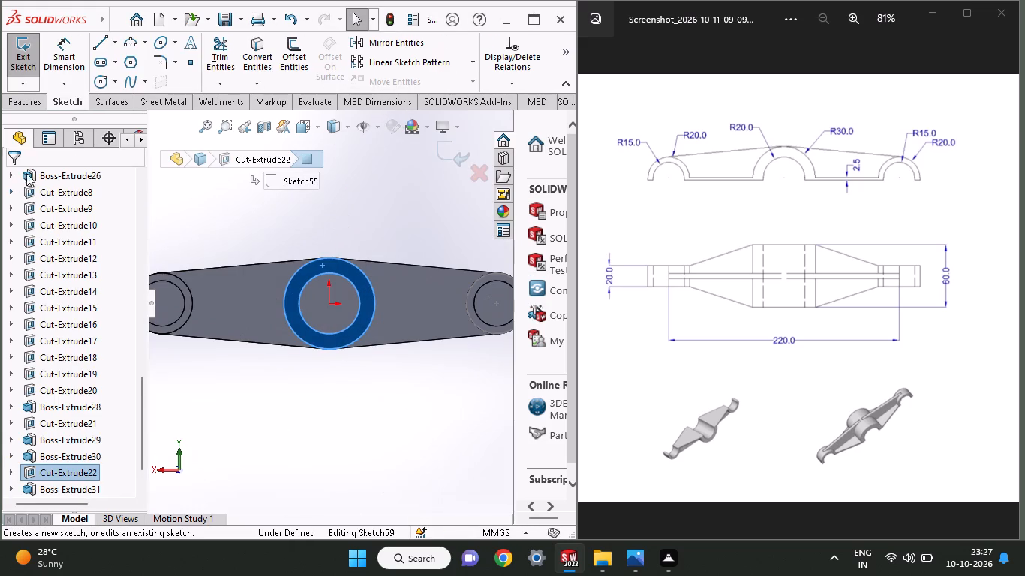
left_click(102, 76)
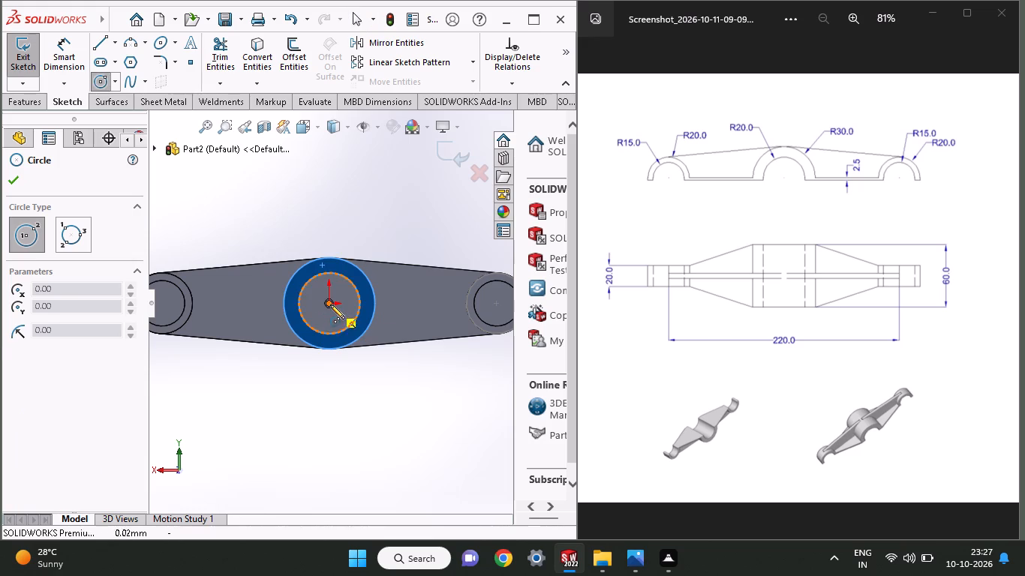
left_click(330, 304)
left_click(356, 264)
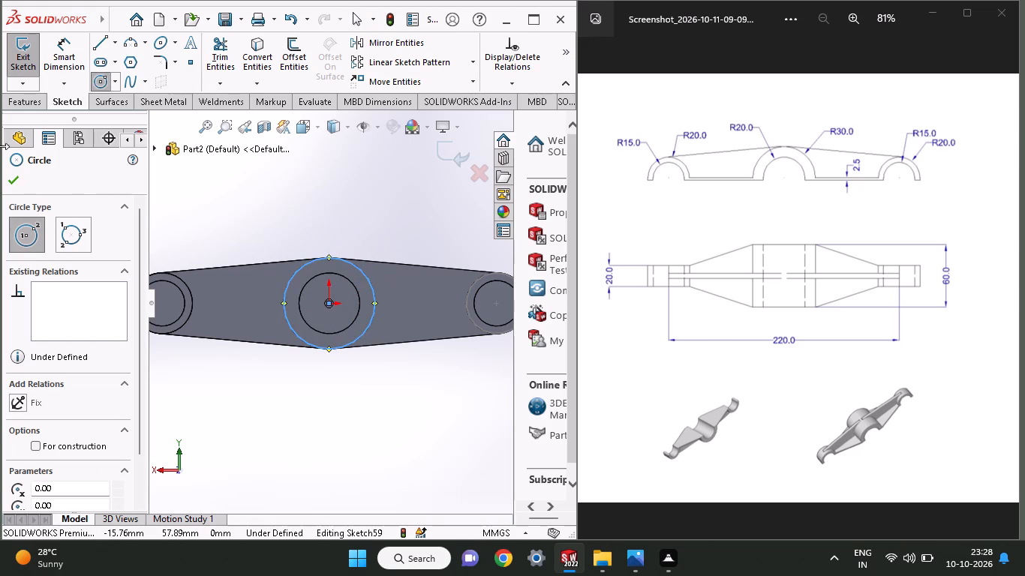
Cut-extrude the circle with Up To Surface, ending at the web's flat face, to remove the hollow side of the middle boss.
left_click(22, 98)
left_click(224, 51)
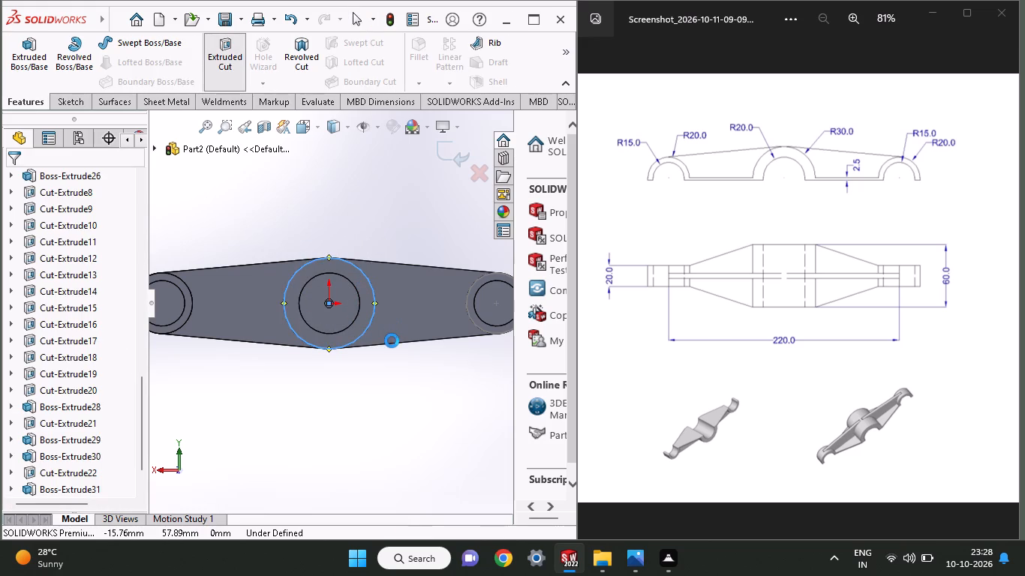
middle_click_drag(383, 222, 378, 264)
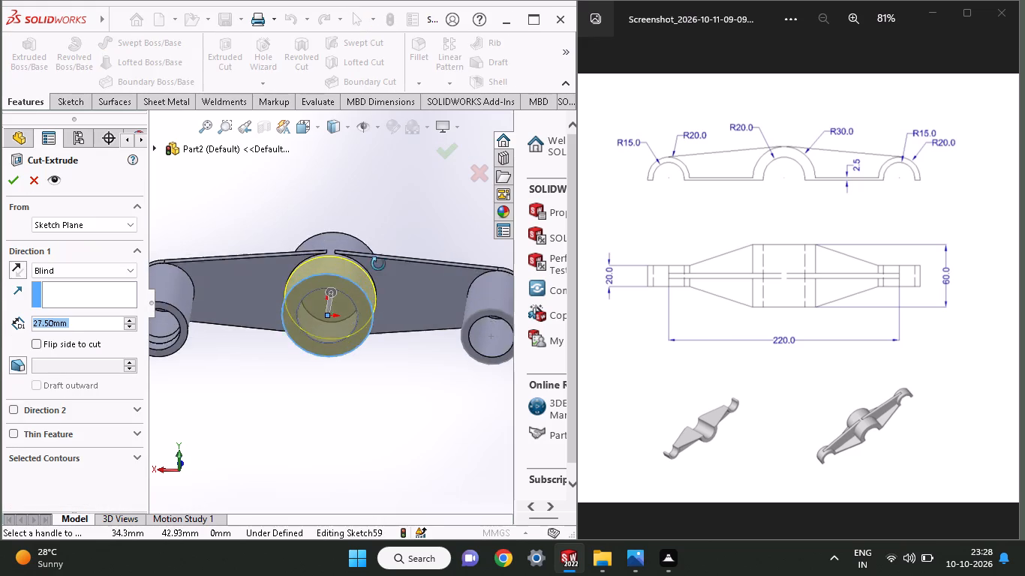
middle_click_drag(378, 264, 377, 271)
left_click(103, 271)
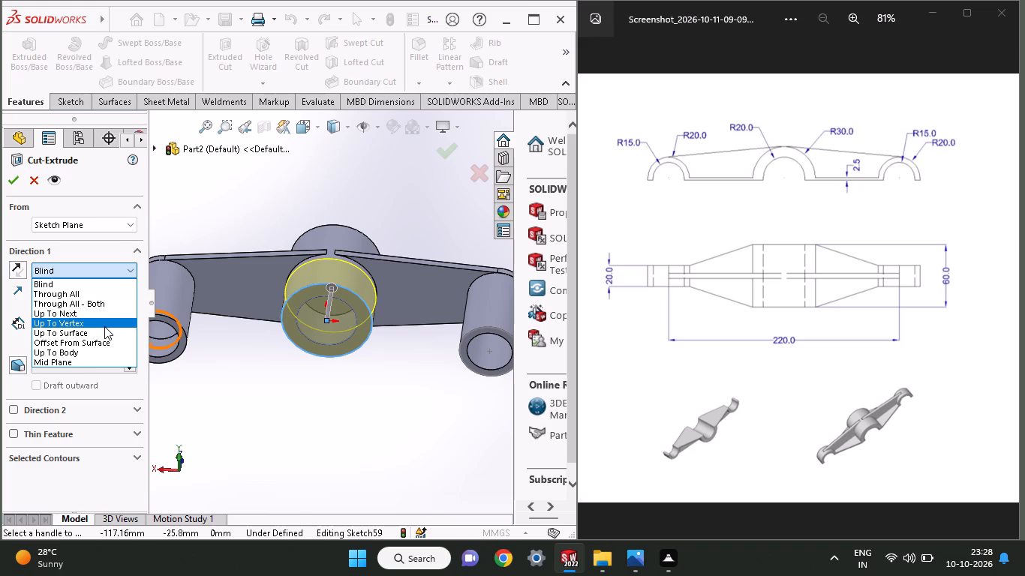
left_click(103, 328)
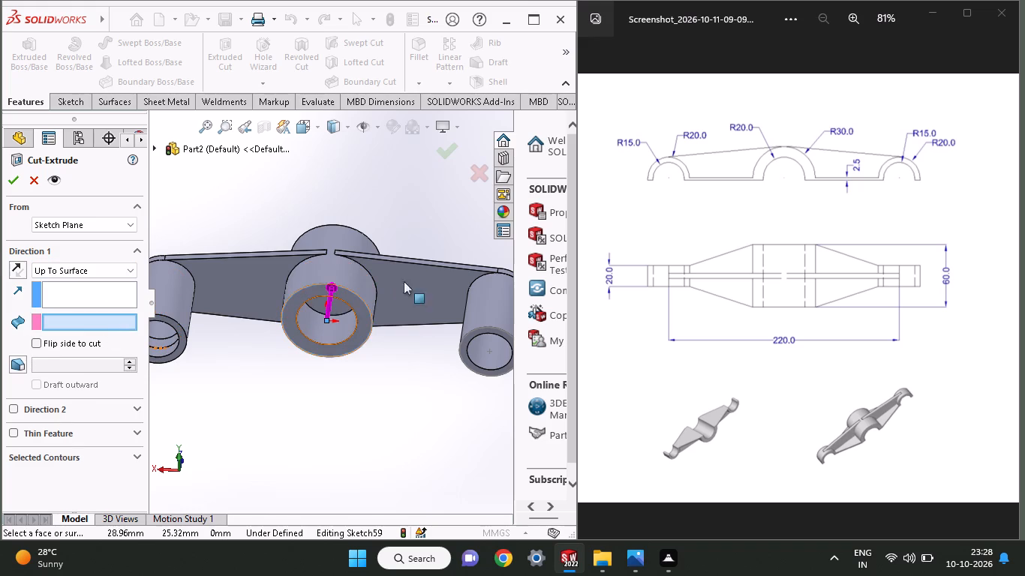
left_click(426, 277)
left_click(22, 185)
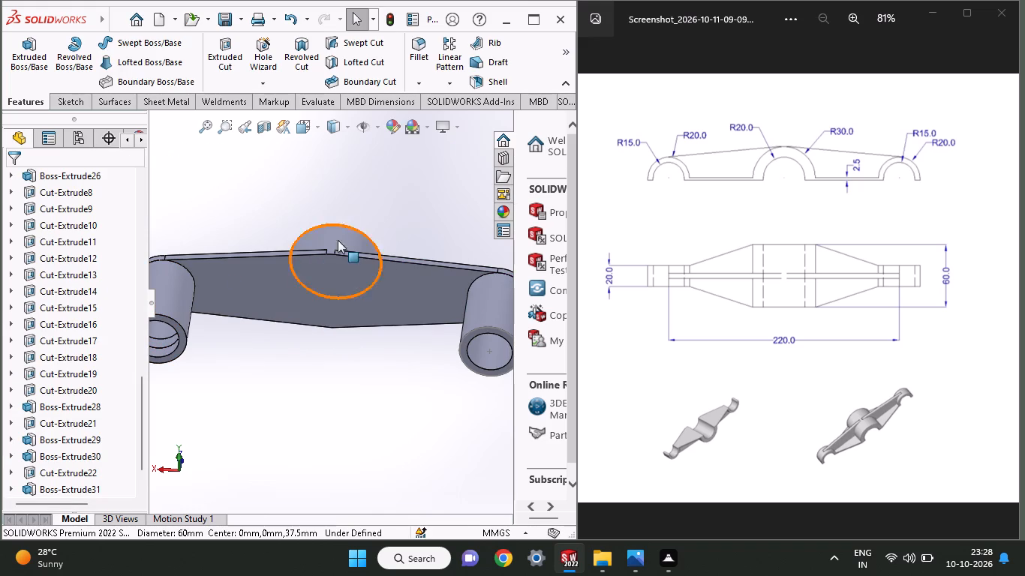
On the web's cleared flat face, sketch a circle of about 30 mm radius centred on the origin, reaching the web's edges.
left_click(75, 99)
scroll(75, 99, "up", 1)
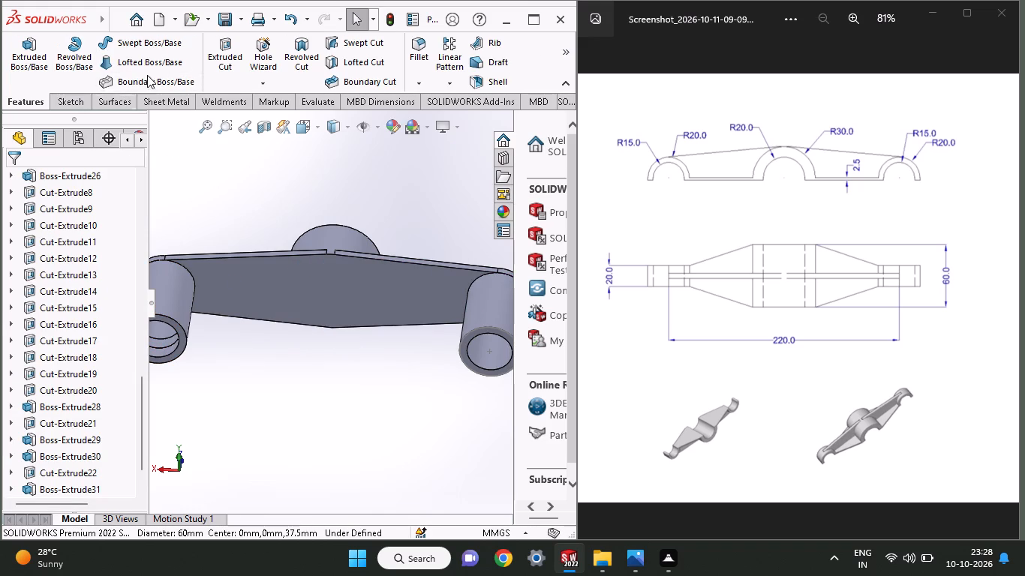
left_click(86, 105)
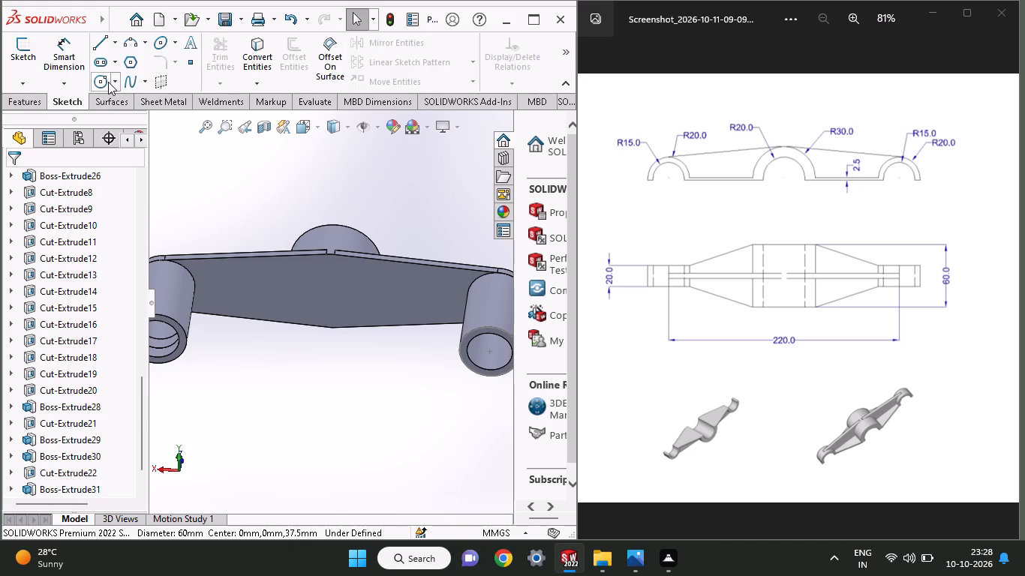
left_click(101, 82)
left_click(335, 287)
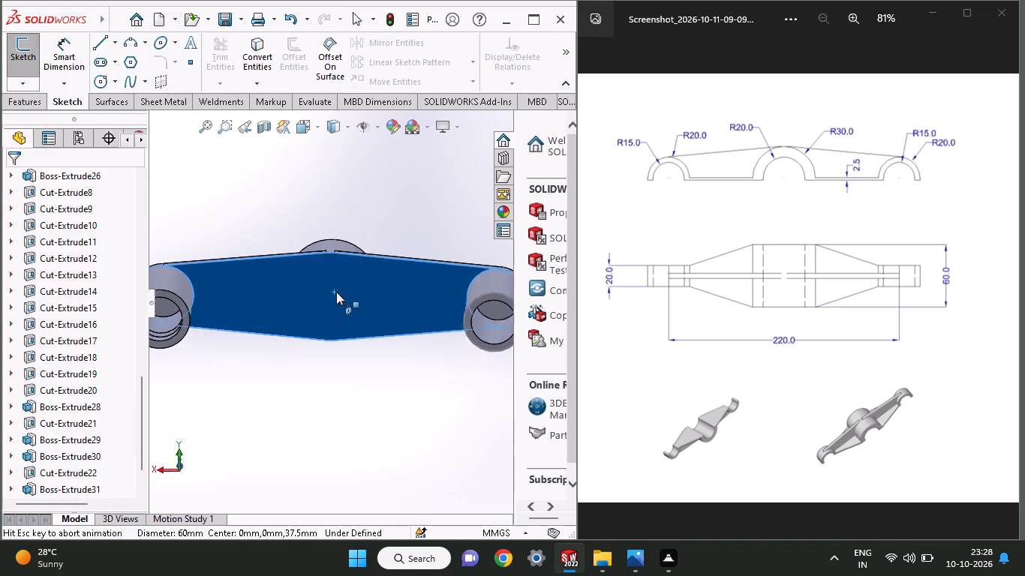
left_click(330, 303)
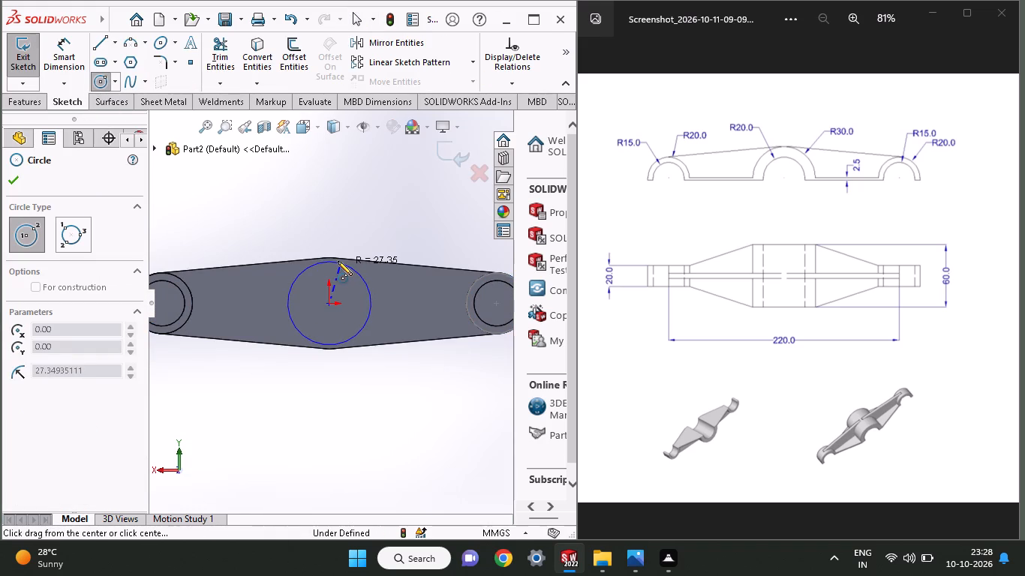
left_click(336, 256)
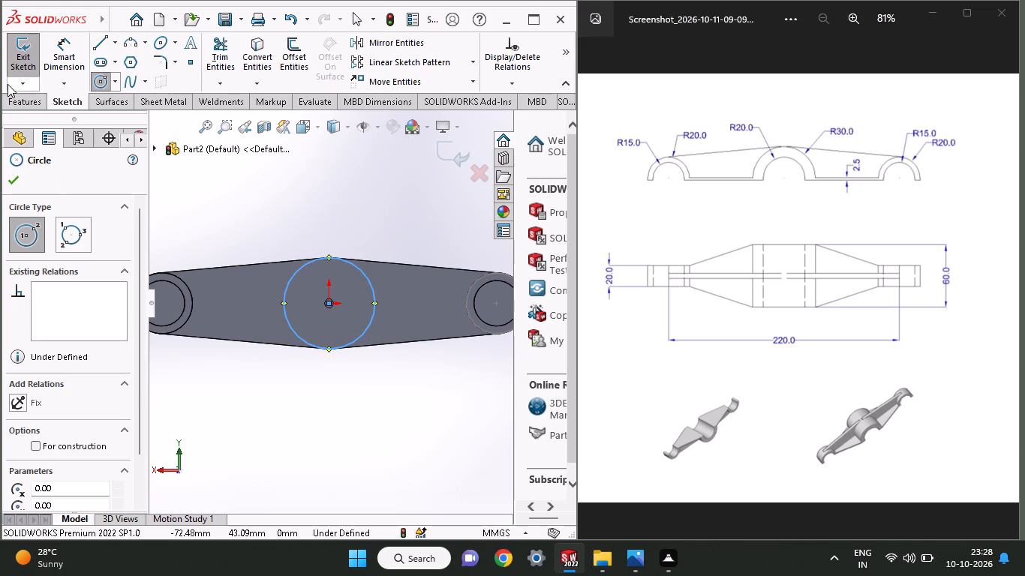
Extrude the circle 27.5 mm blind outward from the web's flat face, with the result merged.
left_click(17, 105)
left_click(26, 69)
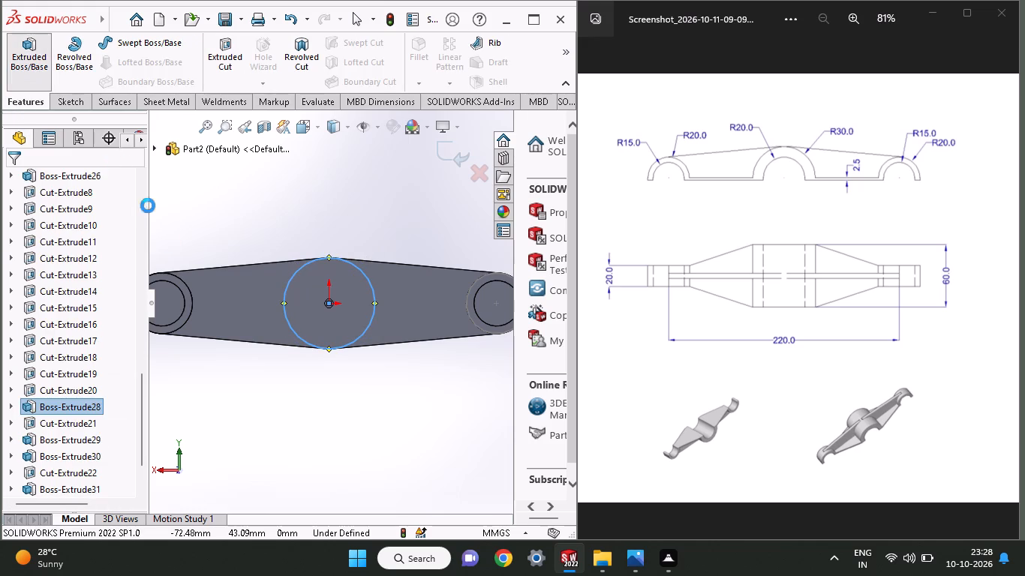
middle_click_drag(345, 218, 335, 256)
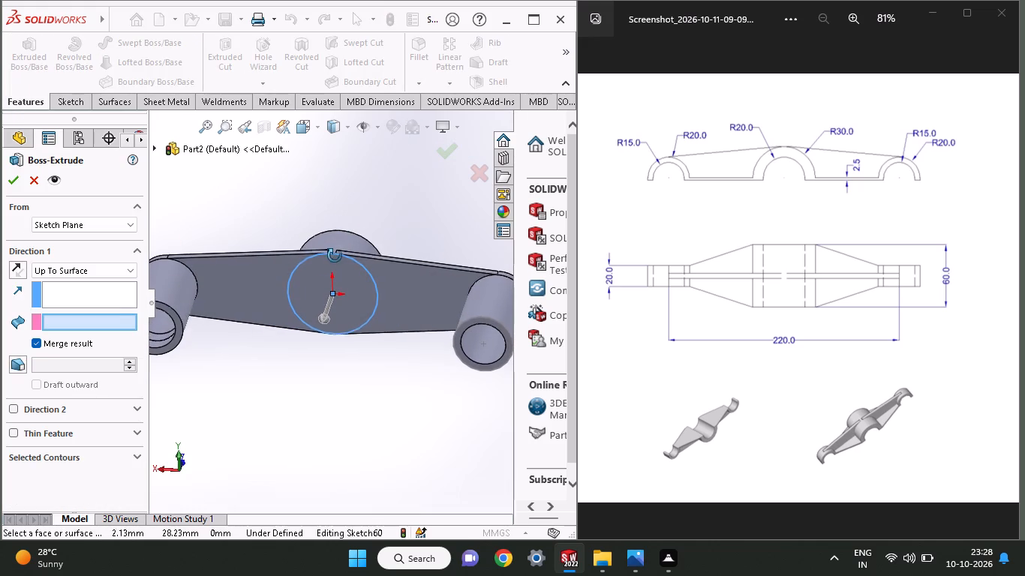
middle_click_drag(335, 256, 335, 258)
left_click(95, 272)
left_click(91, 282)
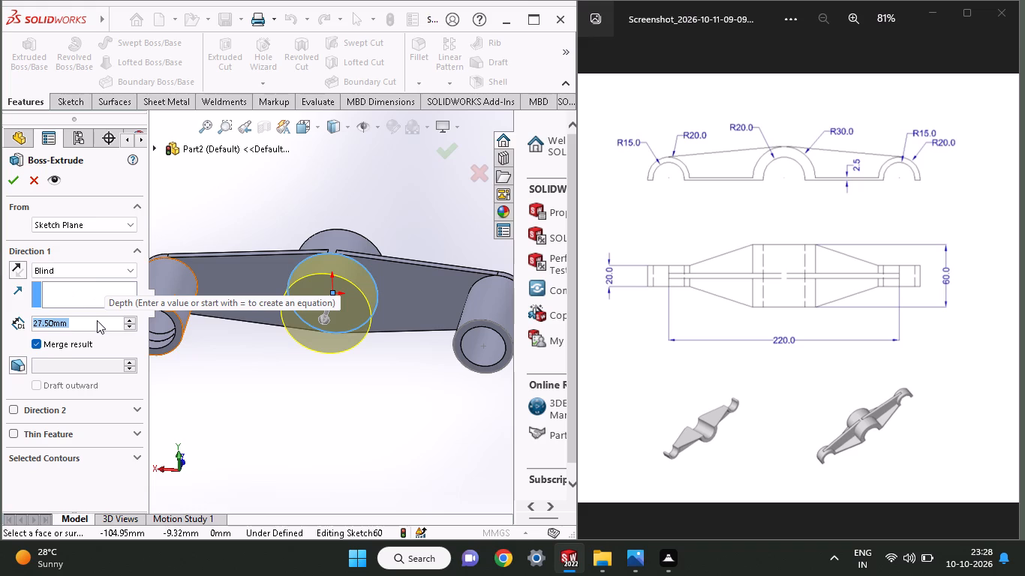
left_click(6, 184)
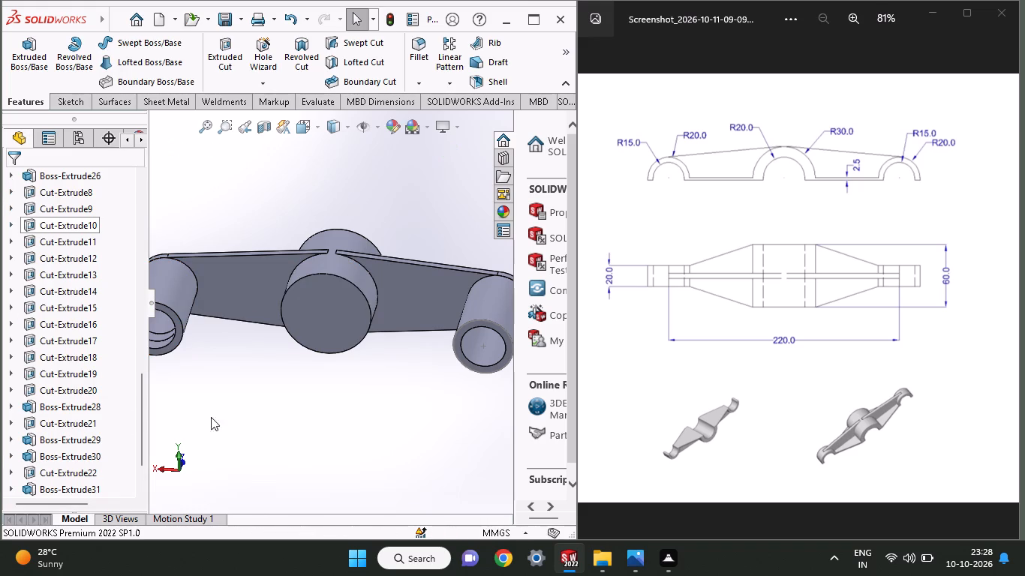
On the web face opposite the tubular end bosses, sketch a 20 mm radius circle centred at X -110 on the rounded end.
middle_click_drag(299, 389, 303, 451)
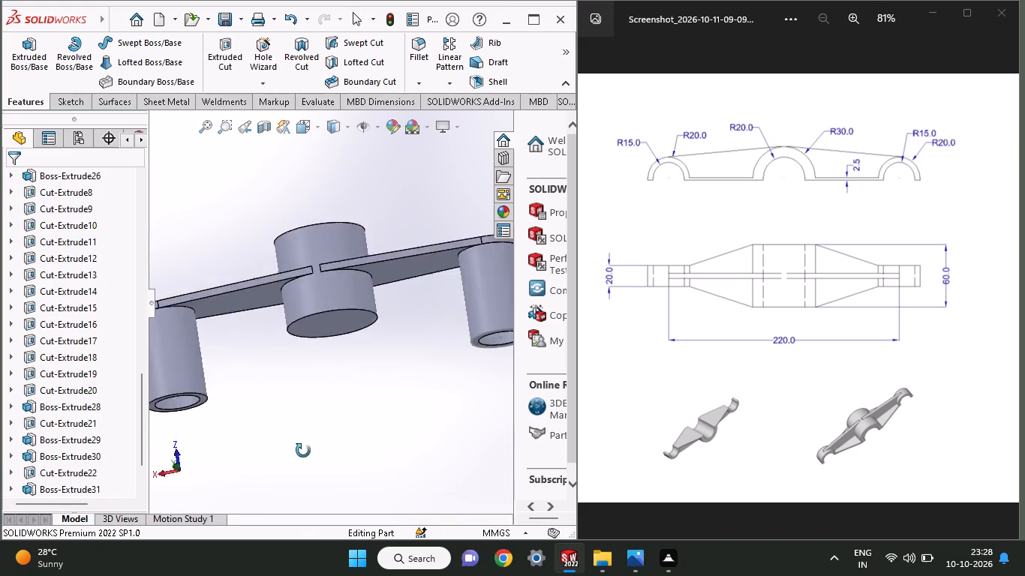
middle_click_drag(303, 451, 218, 463)
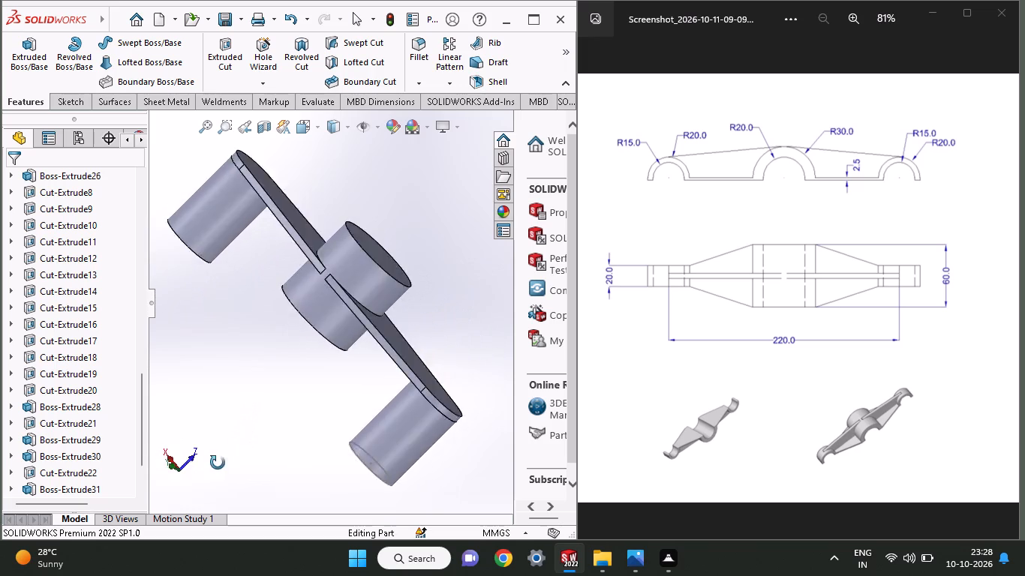
middle_click_drag(218, 463, 253, 400)
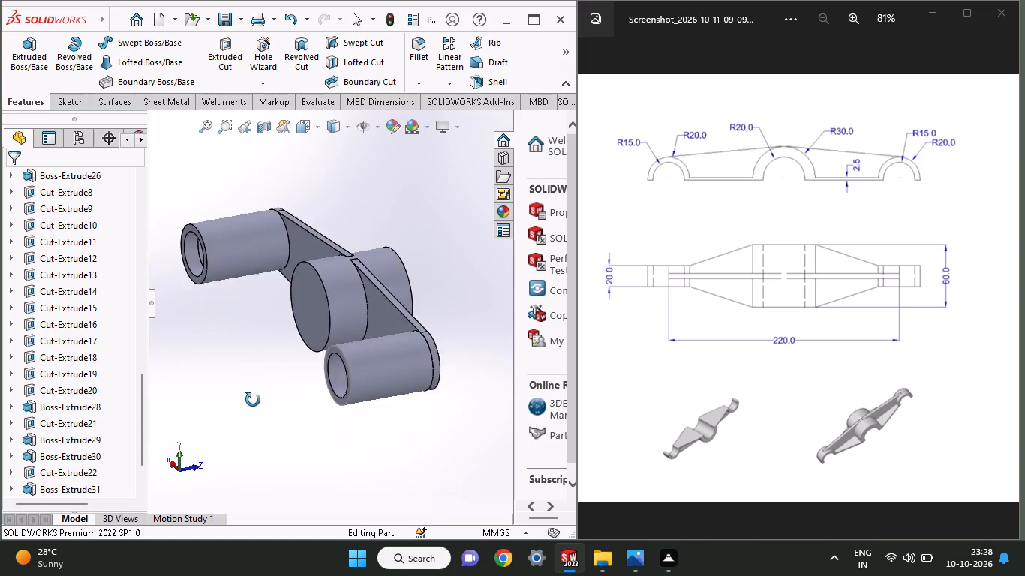
middle_click_drag(253, 400, 232, 402)
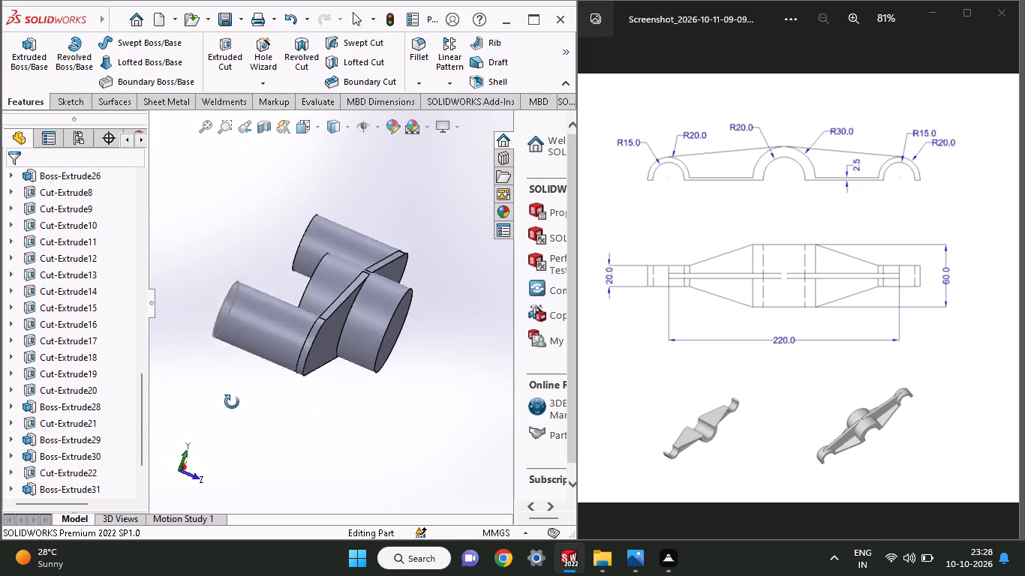
middle_click_drag(232, 402, 173, 392)
left_click(206, 286)
left_click(267, 246)
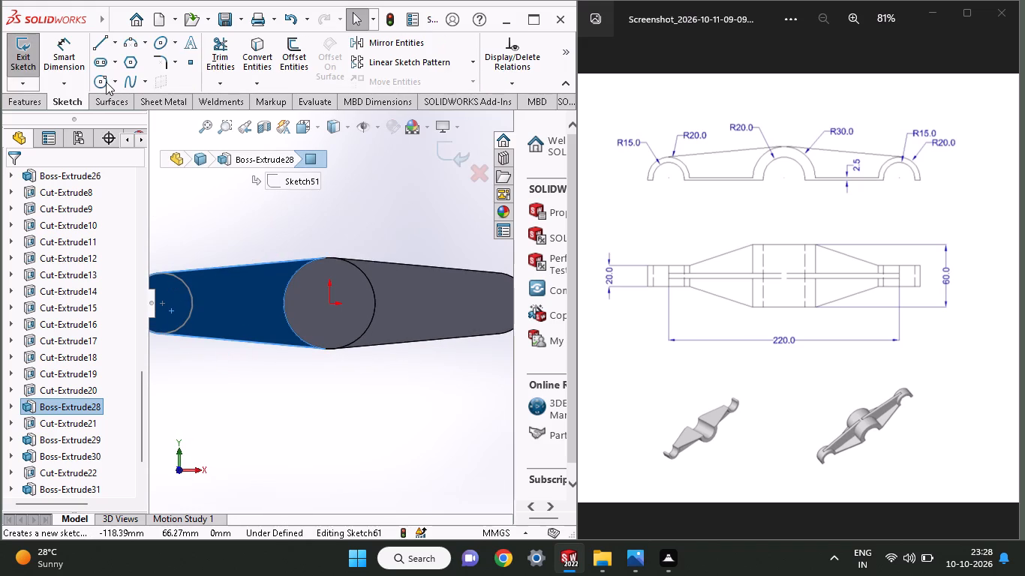
left_click(105, 82)
left_click(163, 304)
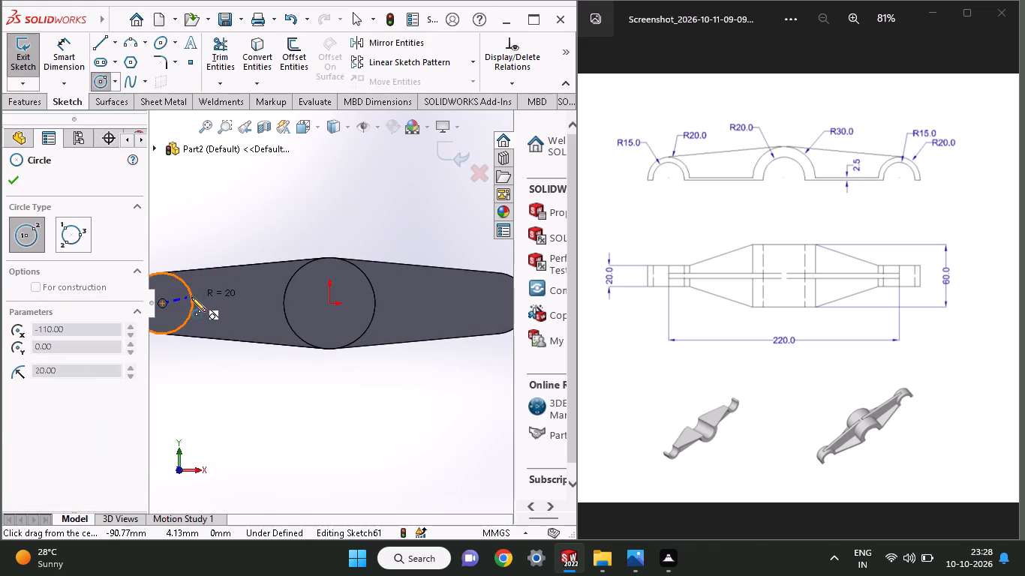
left_click(191, 297)
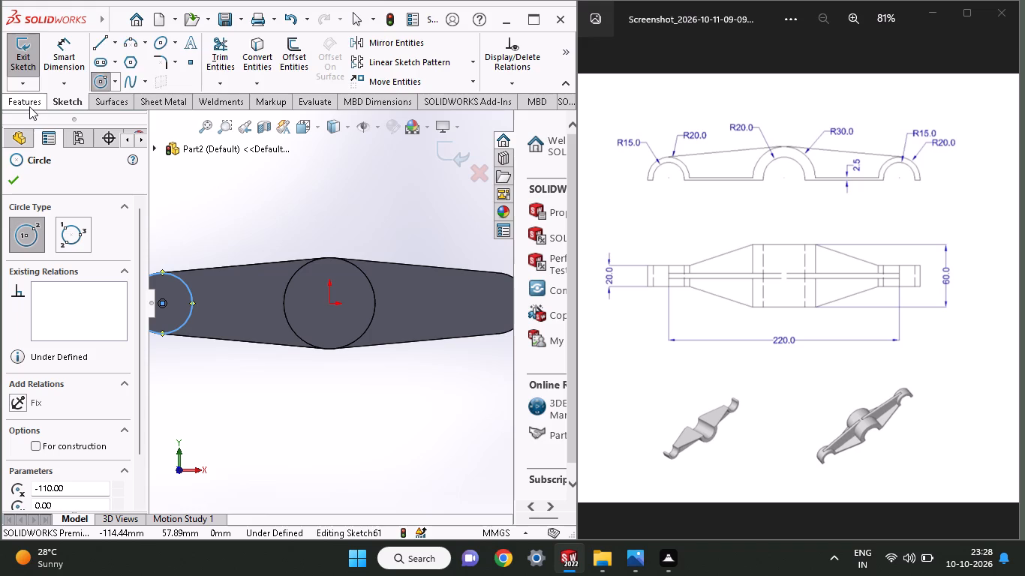
Extrude the end circle at X -110 by 27.5 mm blind outward from the web face, with the result merged.
left_click(29, 106)
left_click(43, 78)
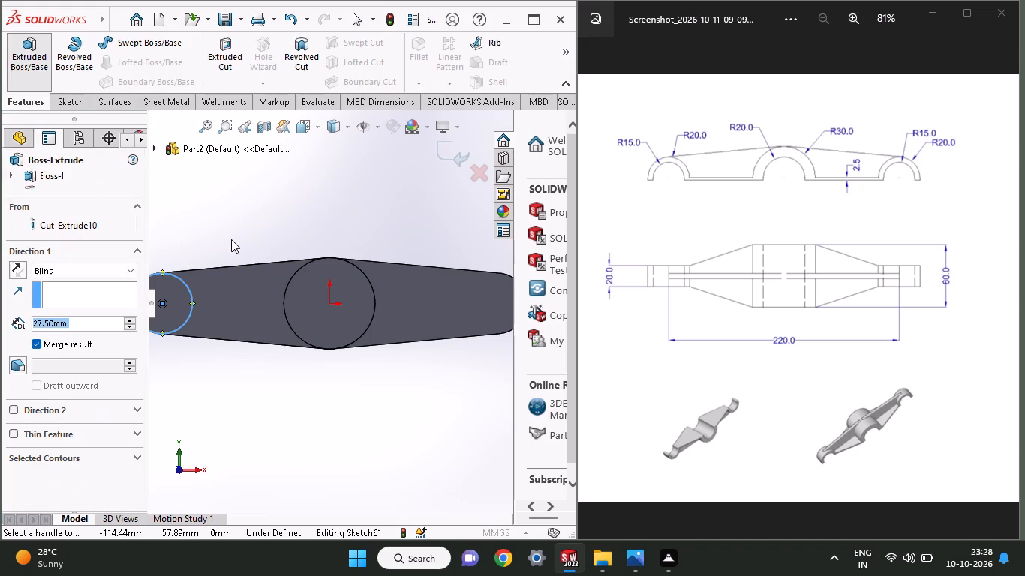
middle_click_drag(231, 239, 293, 280)
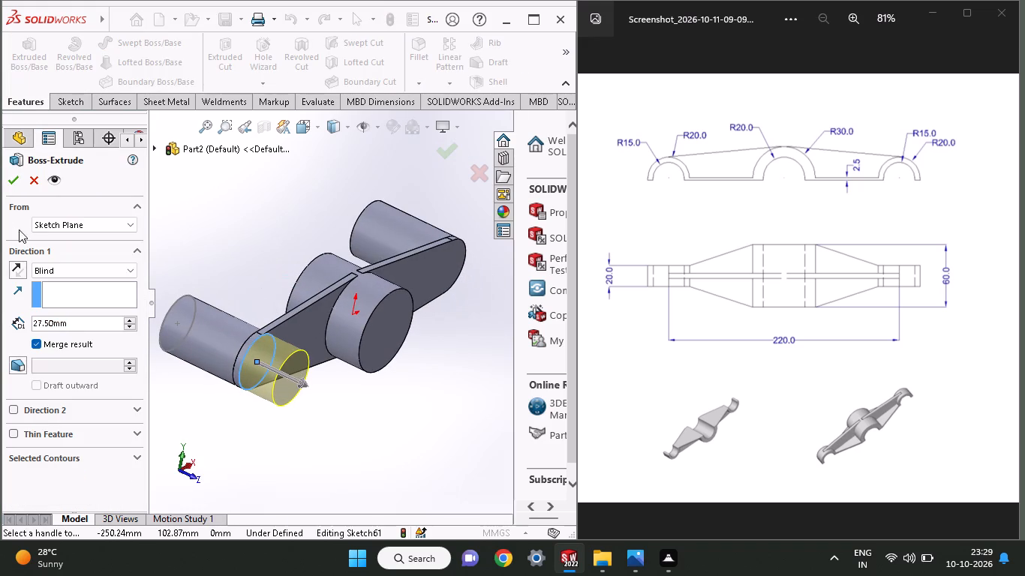
left_click(7, 179)
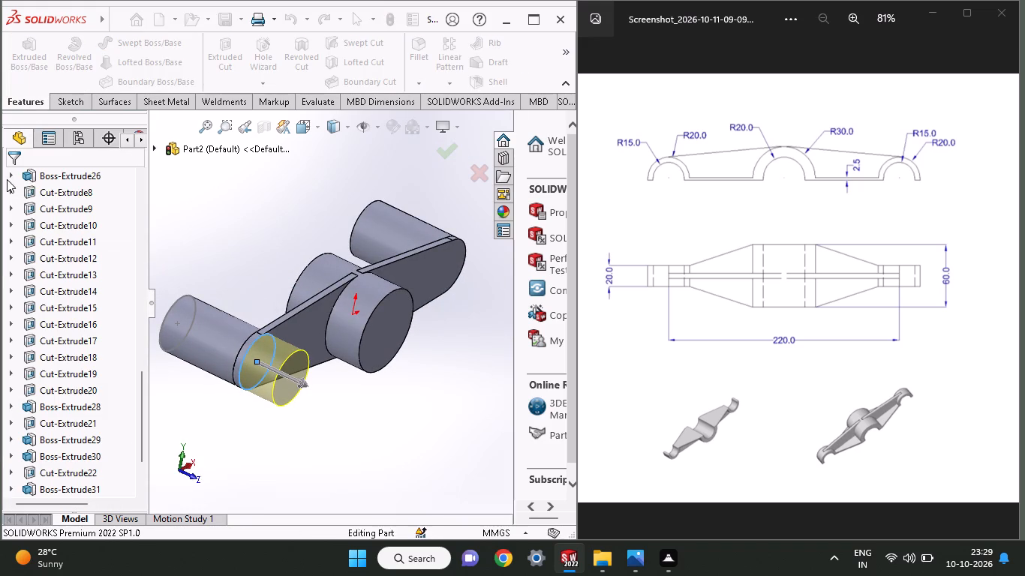
On the same side's web face at the other rounded end, sketch a circle of about 20 mm radius centred at X 110.
middle_click_drag(358, 394, 275, 411)
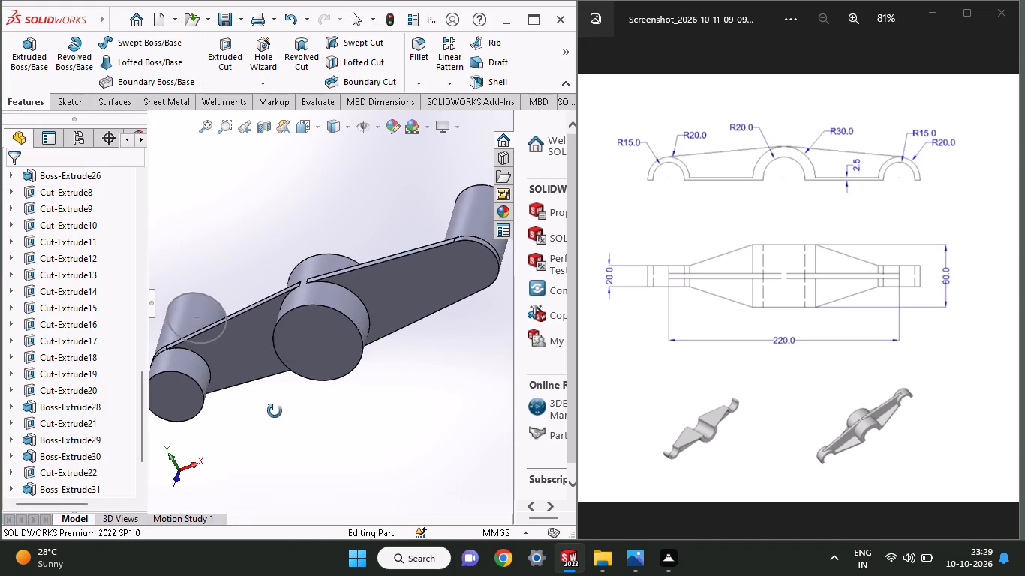
middle_click_drag(275, 411, 274, 370)
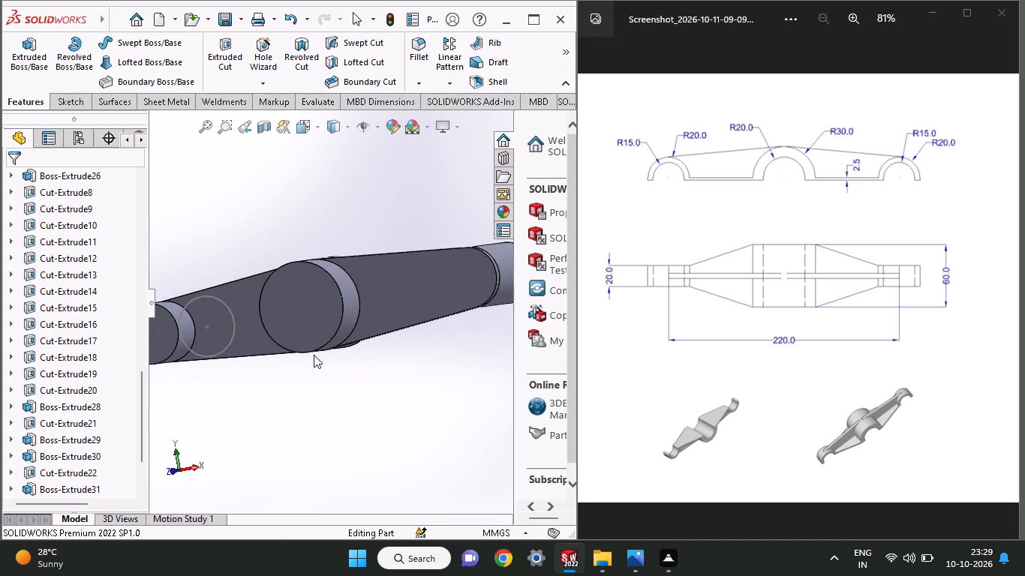
left_click(472, 285)
left_click(547, 241)
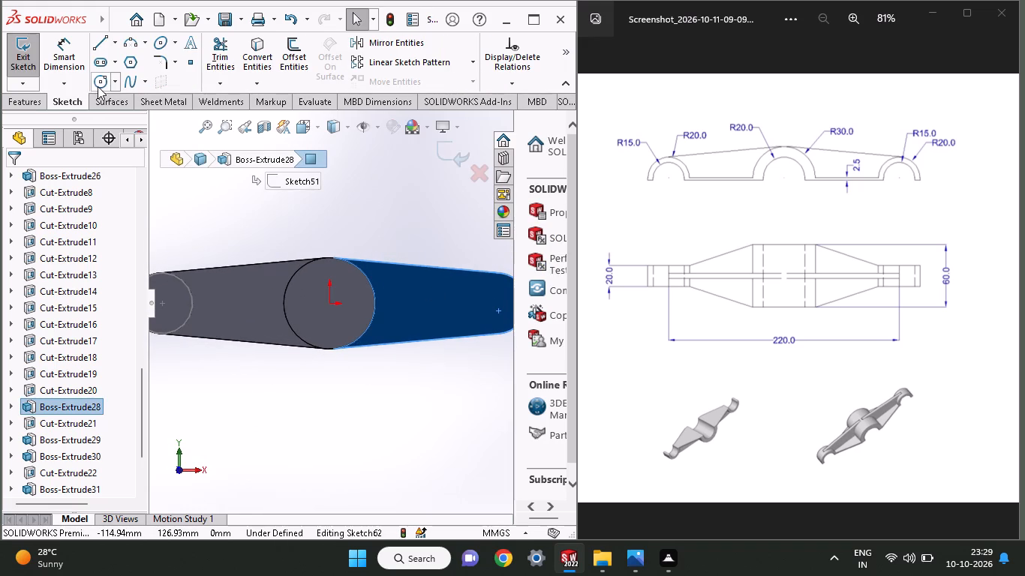
left_click(98, 86)
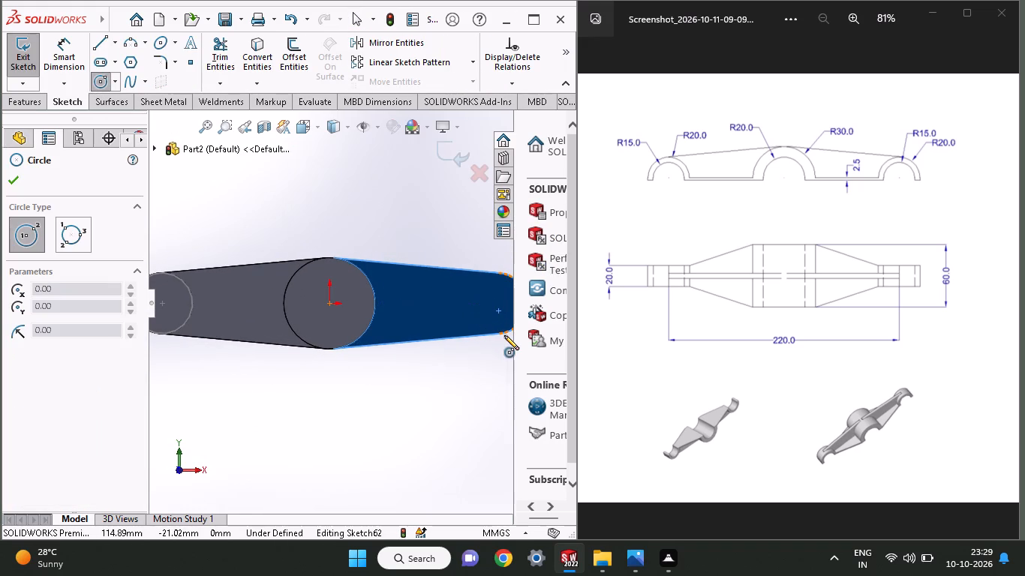
left_click(500, 303)
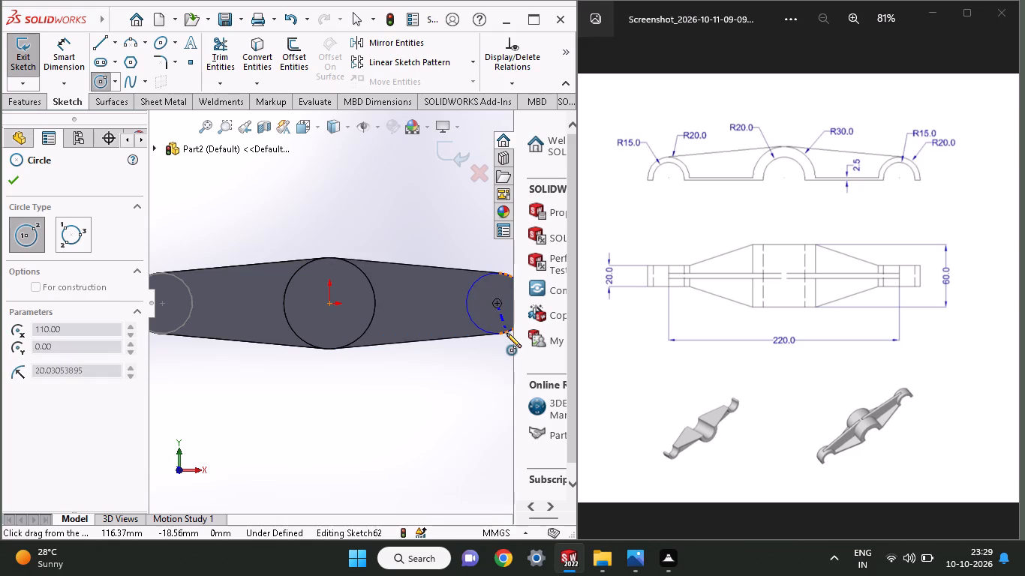
left_click(506, 333)
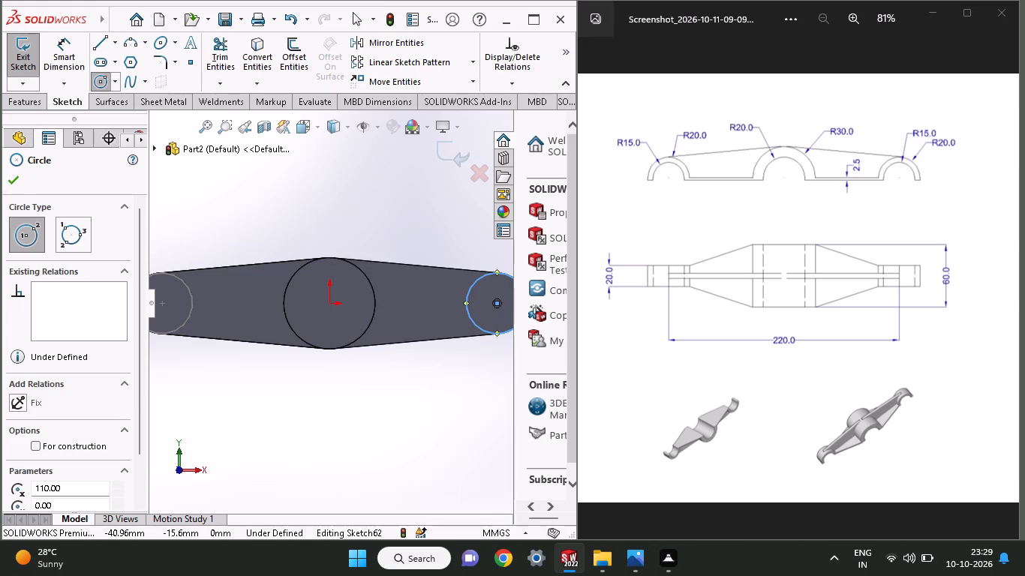
Extrude the end circle at X 110 by 27.5 mm blind outward from the web face, with the result merged.
left_click(37, 98)
left_click(37, 71)
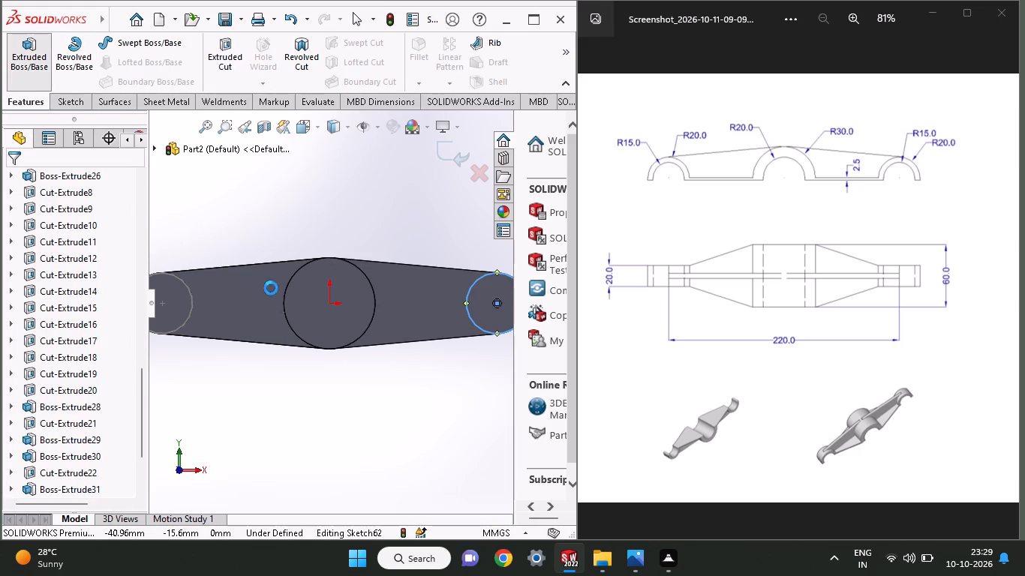
middle_click_drag(341, 346, 335, 409)
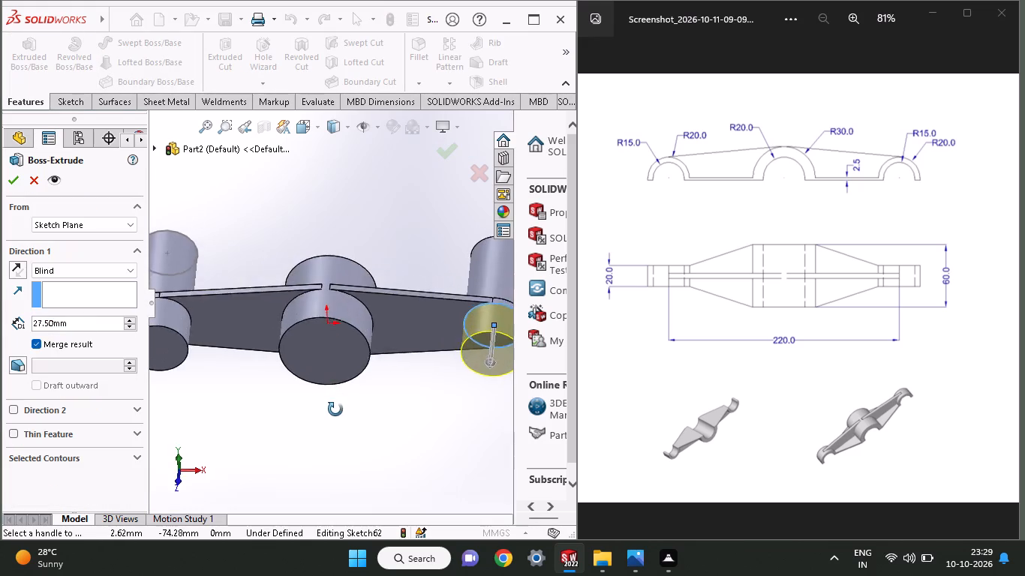
middle_click_drag(335, 409, 328, 437)
left_click(16, 179)
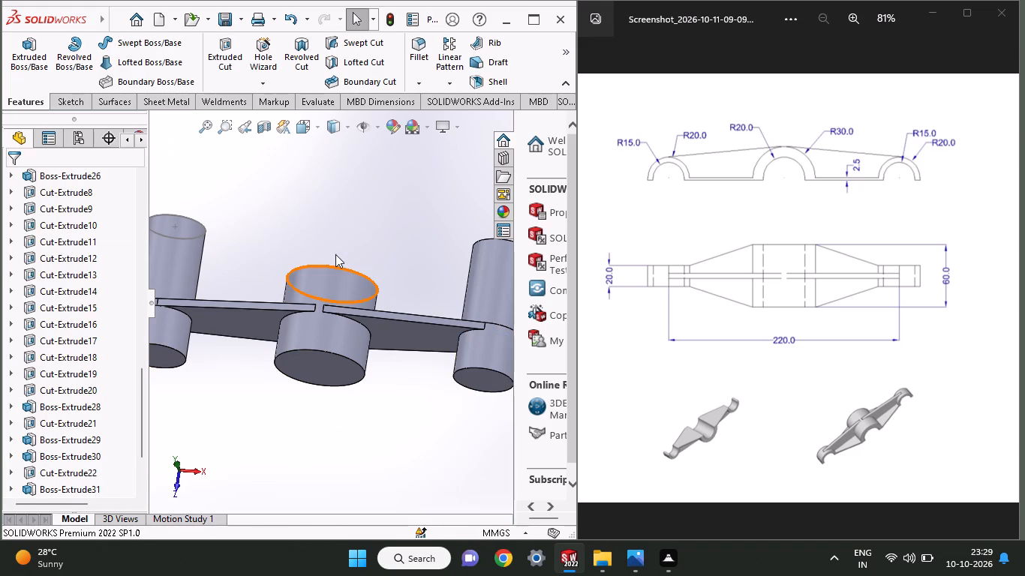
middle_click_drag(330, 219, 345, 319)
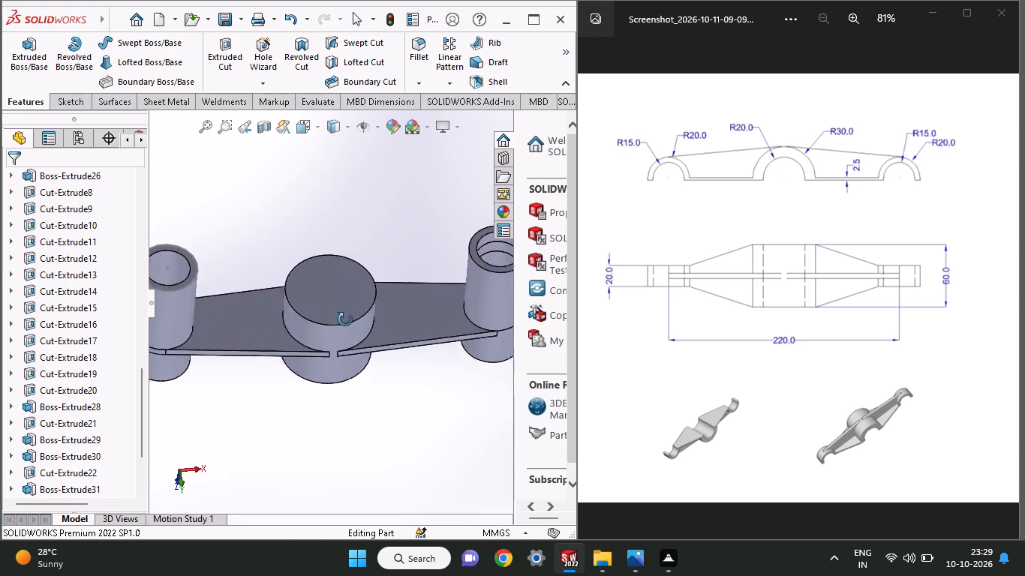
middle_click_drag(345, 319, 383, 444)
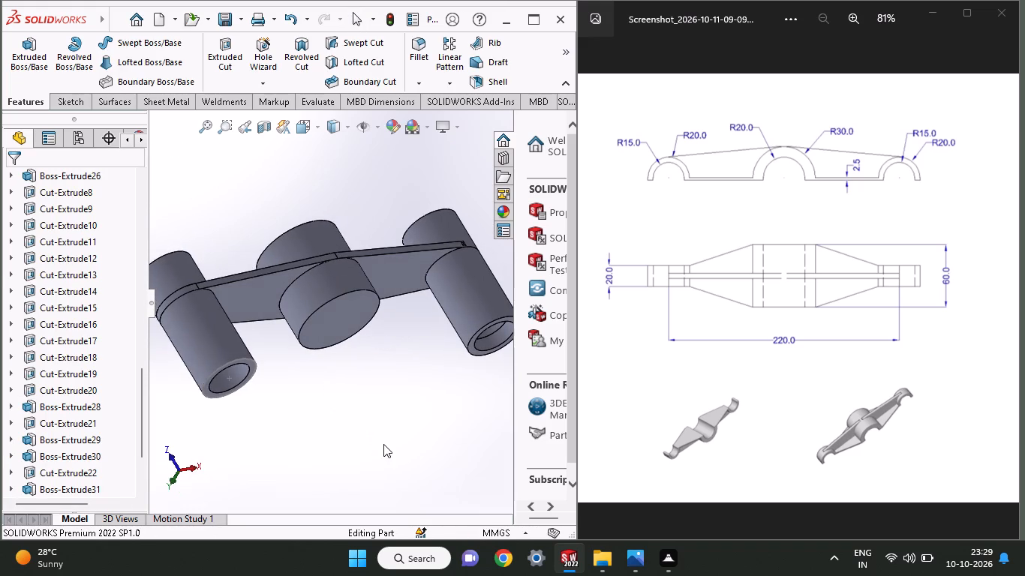
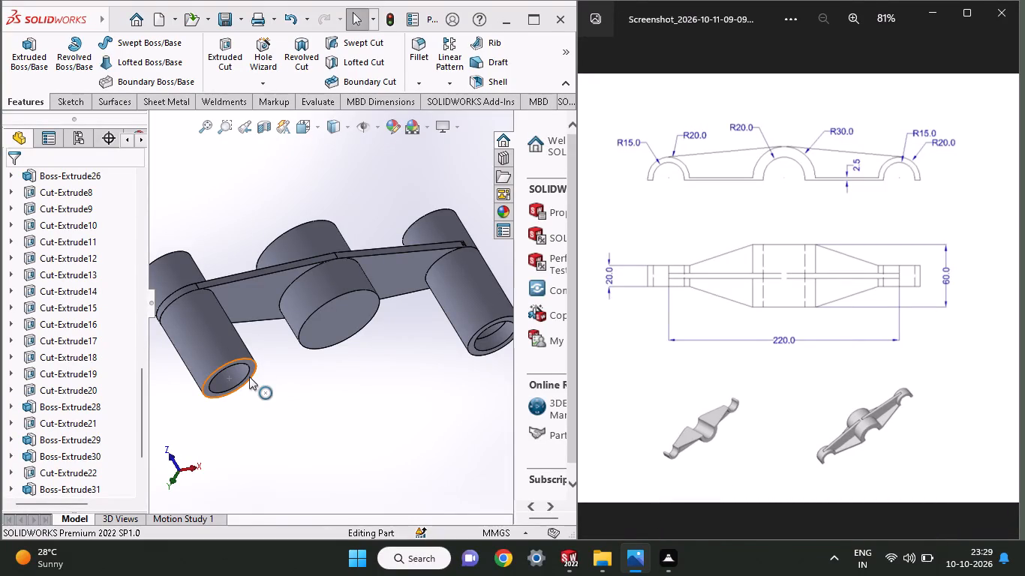
Sketch a circle on the end face of the hollow end boss at X -110 mm, concentric and matching its outer edge.
middle_click_drag(251, 376, 266, 316)
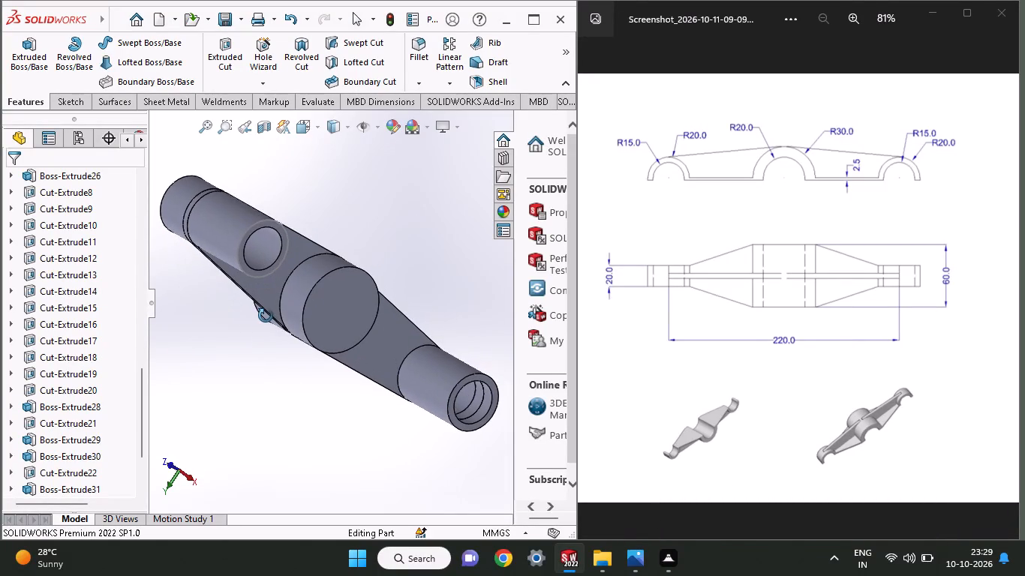
middle_click_drag(266, 316, 242, 326)
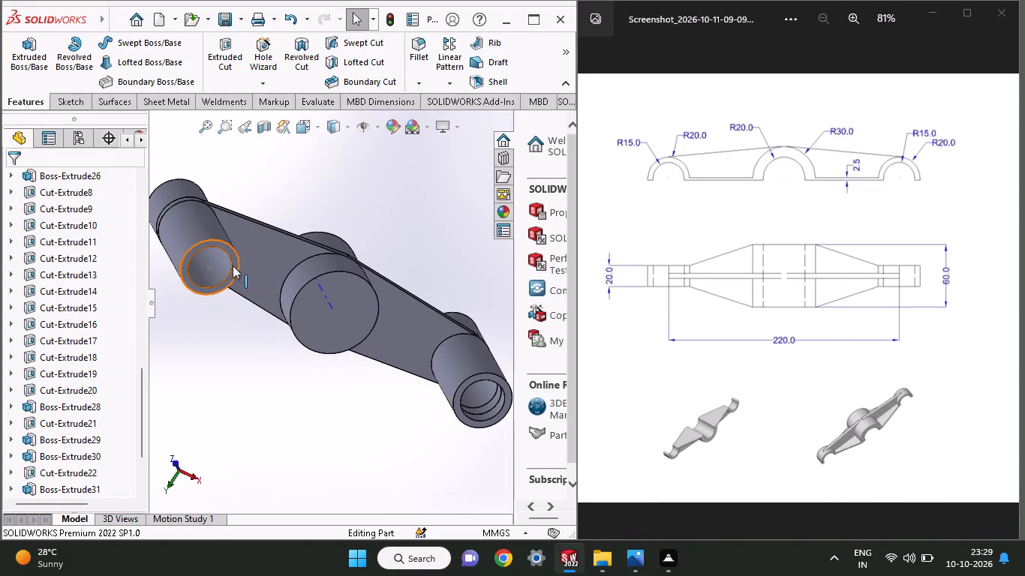
left_click(234, 268)
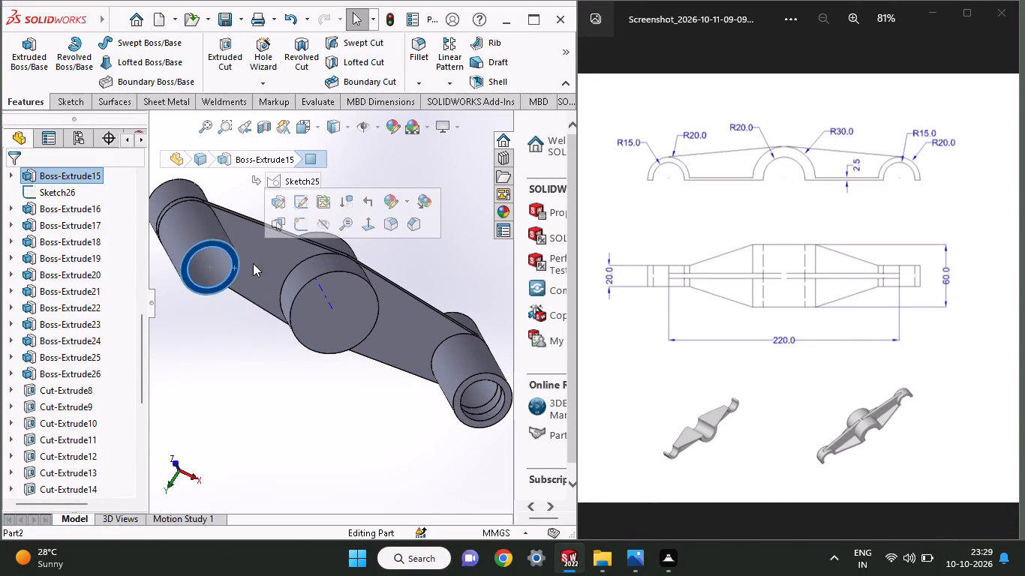
left_click(299, 229)
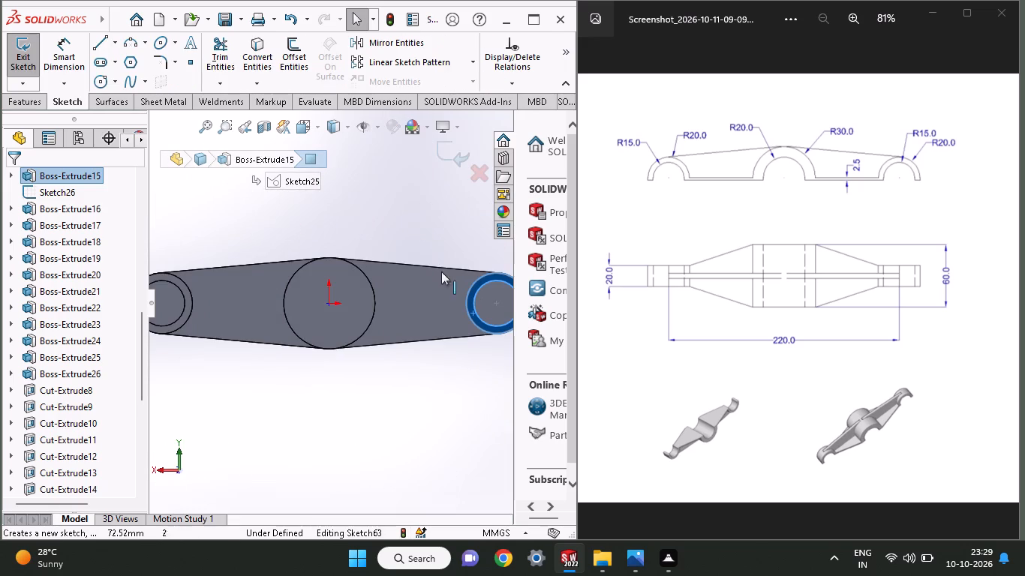
scroll(460, 346, "up", 2, "ctrl")
scroll(473, 307, "down", 3, "ctrl")
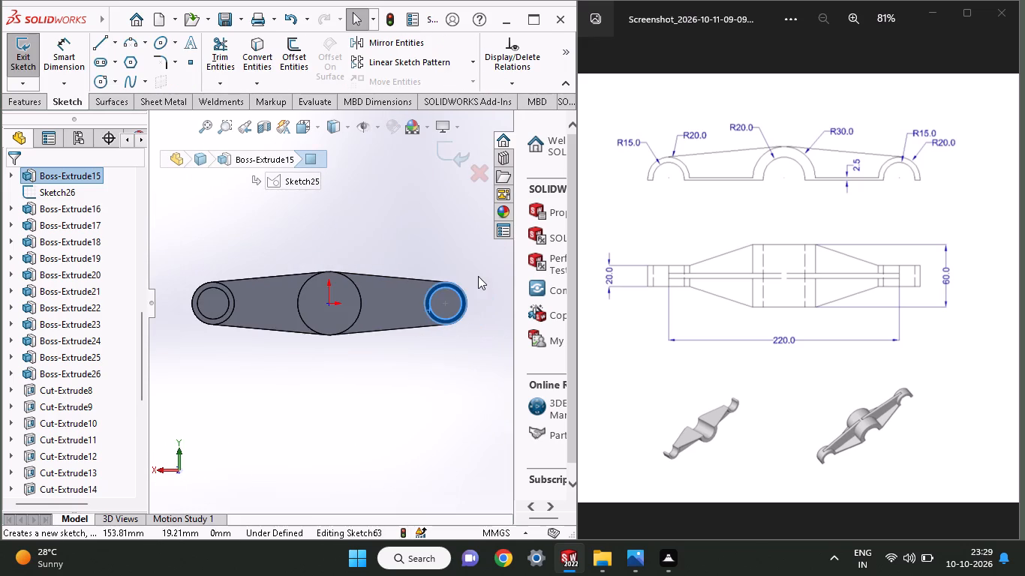
scroll(478, 276, "down", 2, "ctrl")
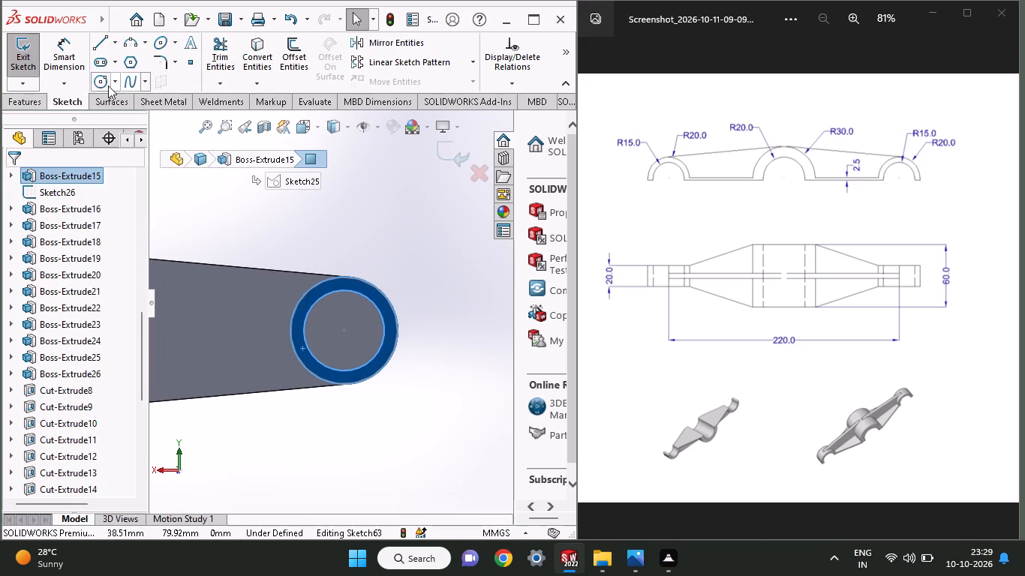
left_click(103, 85)
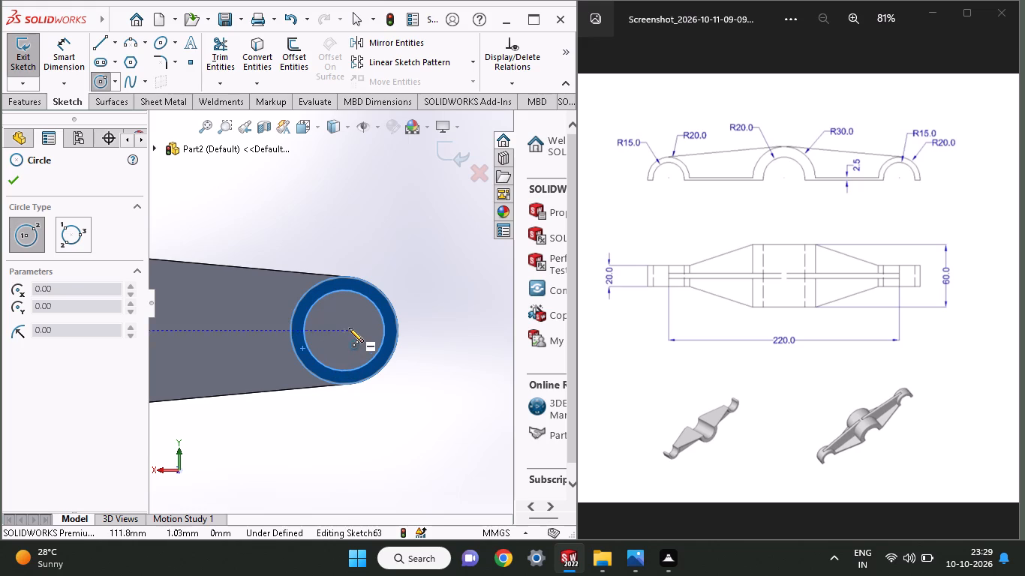
left_click(343, 332)
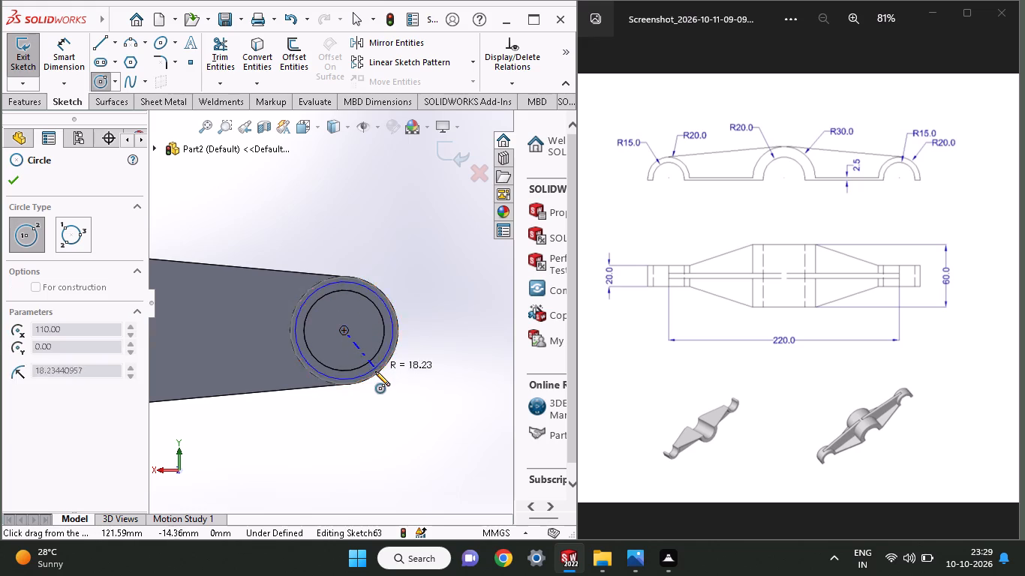
left_click(375, 371)
Cut-extrude the circle Up To Surface, using the flat arm face, to remove the hollow boss on that side.
left_click(36, 106)
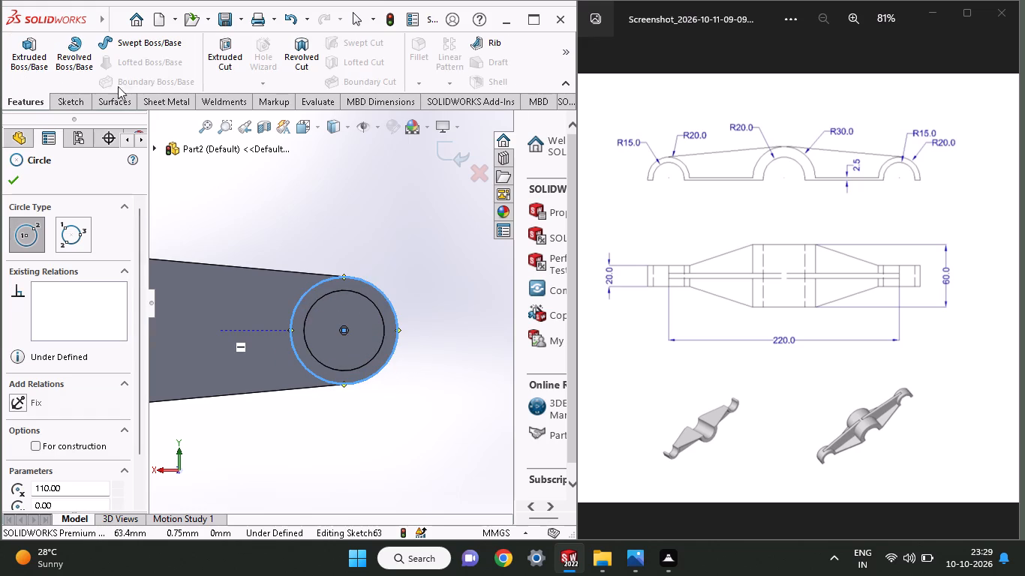
left_click(206, 64)
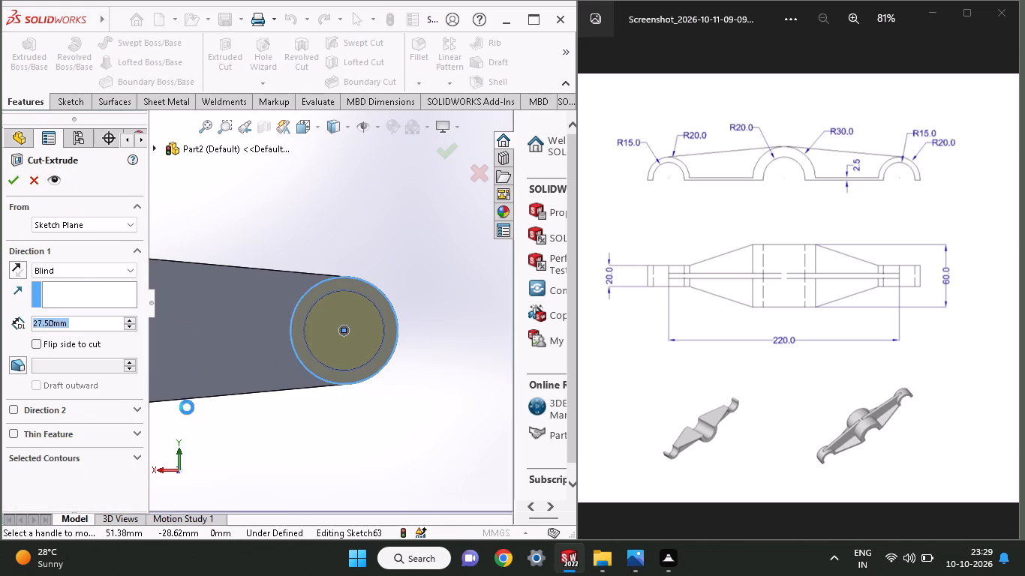
left_click(85, 270)
left_click(92, 329)
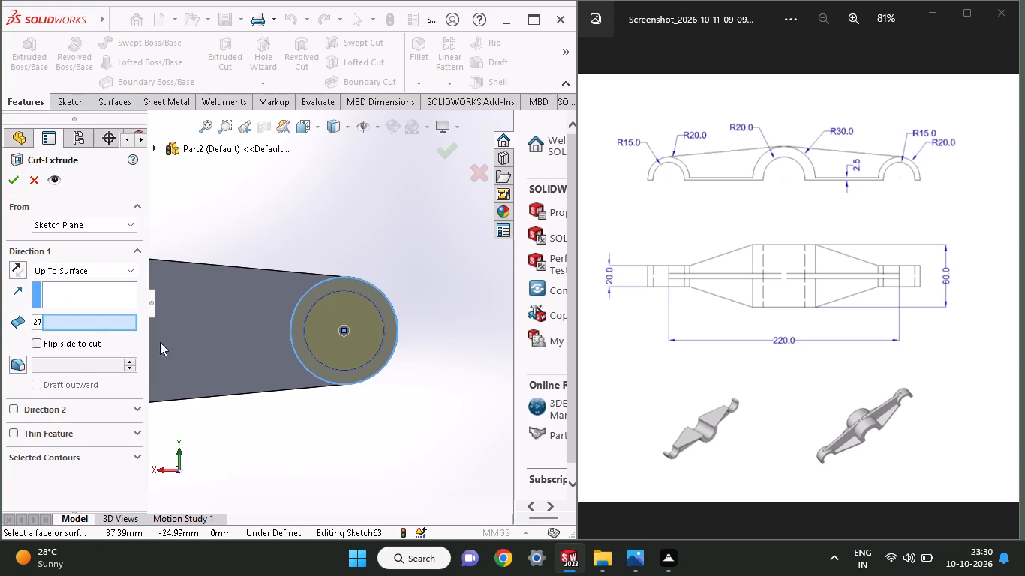
left_click(260, 342)
middle_click_drag(374, 236, 381, 290)
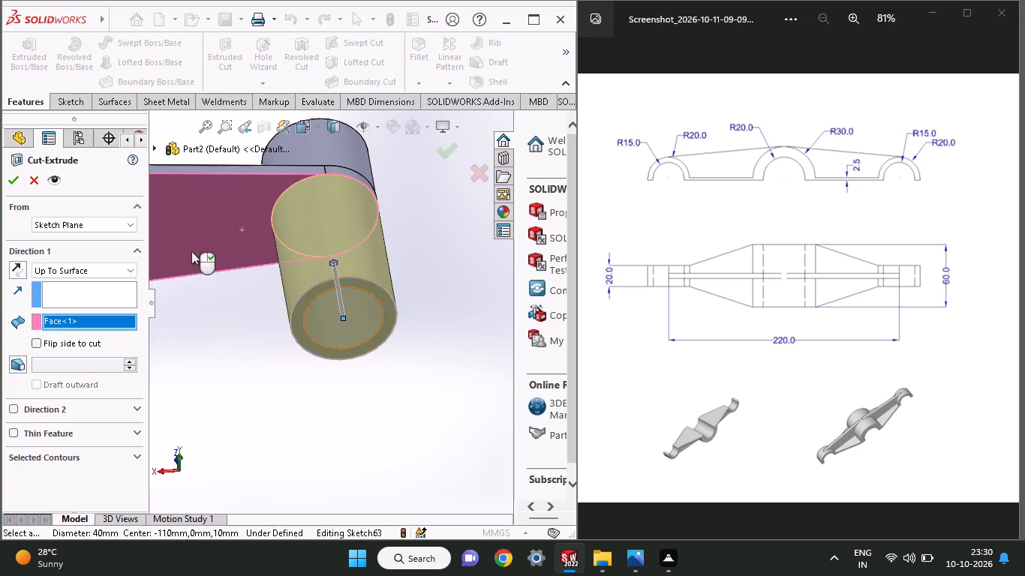
left_click(11, 186)
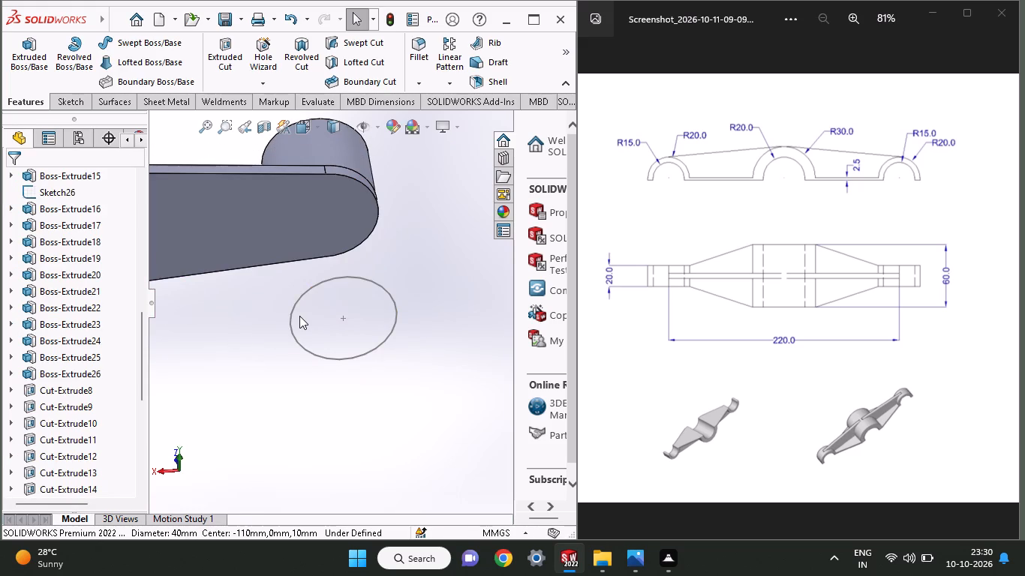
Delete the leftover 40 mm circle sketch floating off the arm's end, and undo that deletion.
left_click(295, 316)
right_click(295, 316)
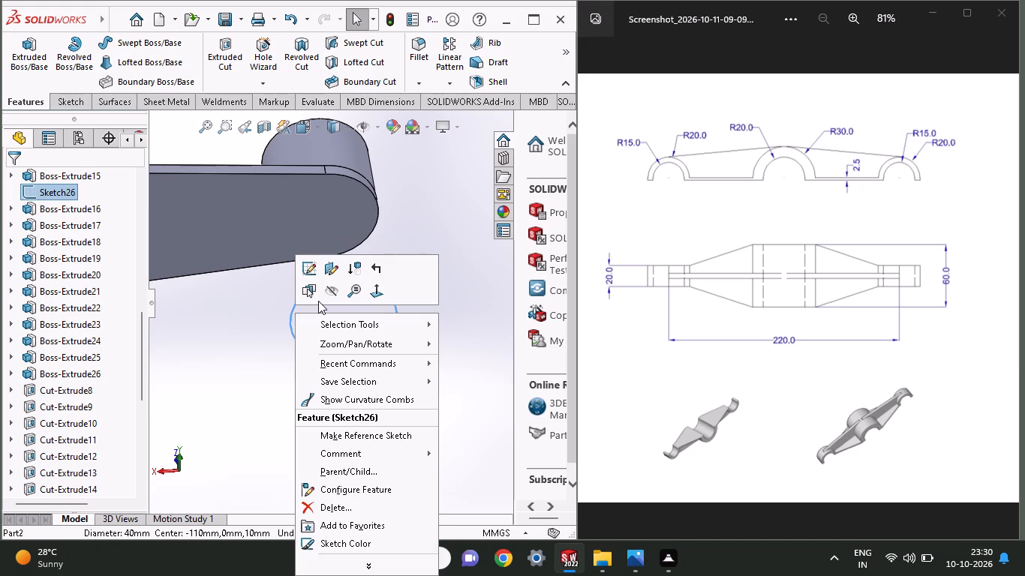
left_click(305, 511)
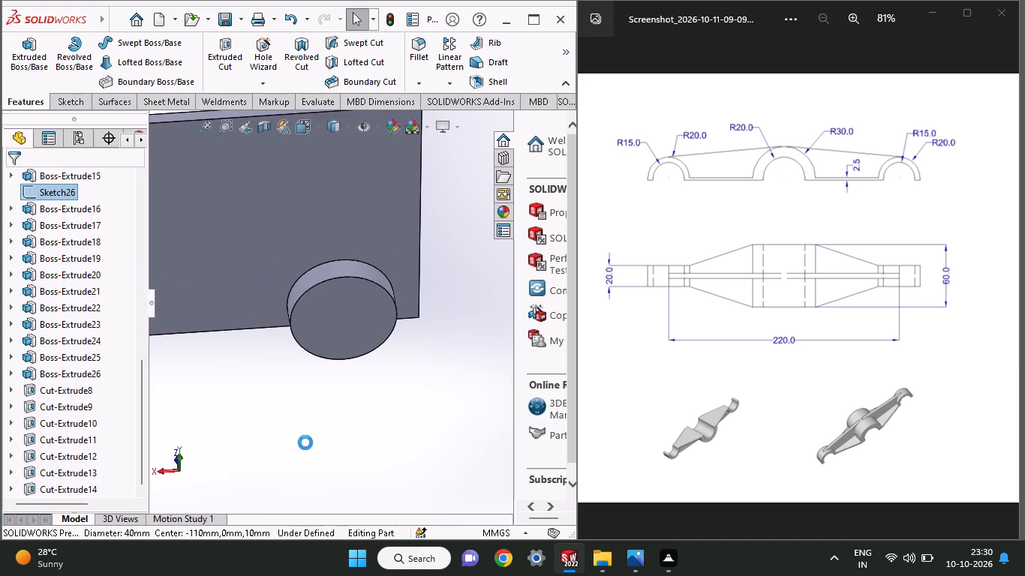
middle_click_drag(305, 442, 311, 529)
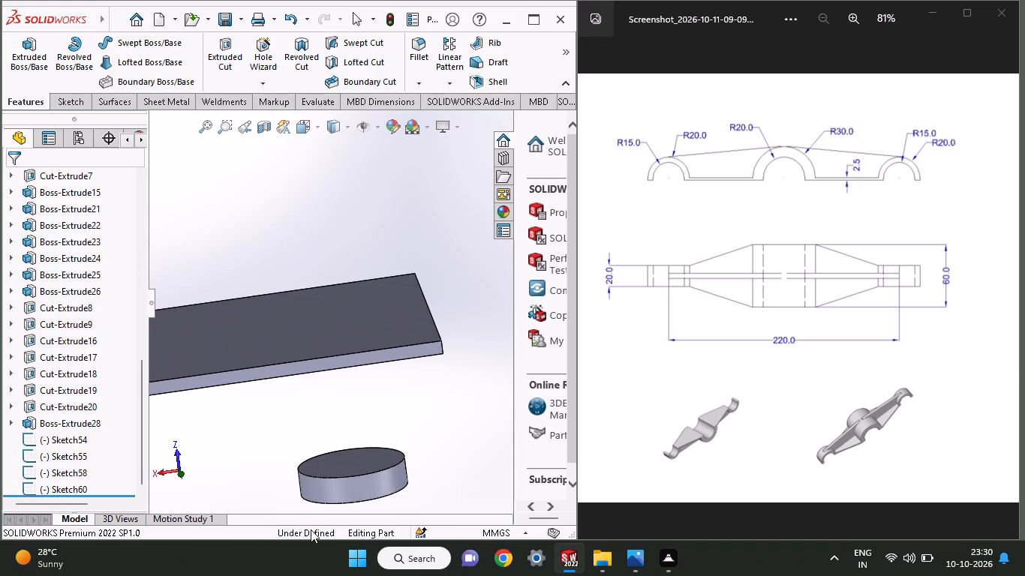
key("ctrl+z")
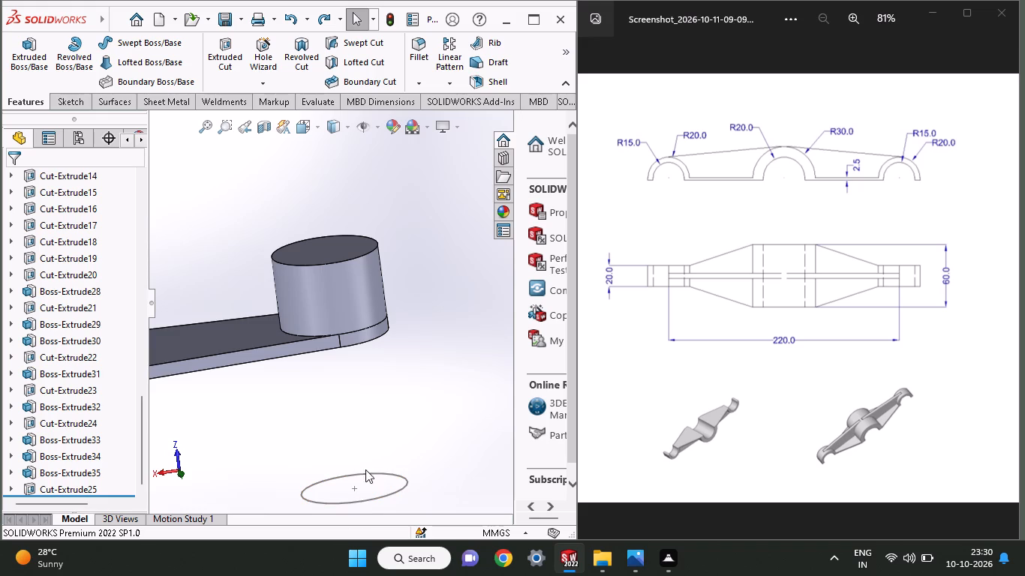
Hide the leftover 40 mm circle sketch floating off the arm's end.
left_click(356, 500)
middle_click_drag(367, 473, 371, 454)
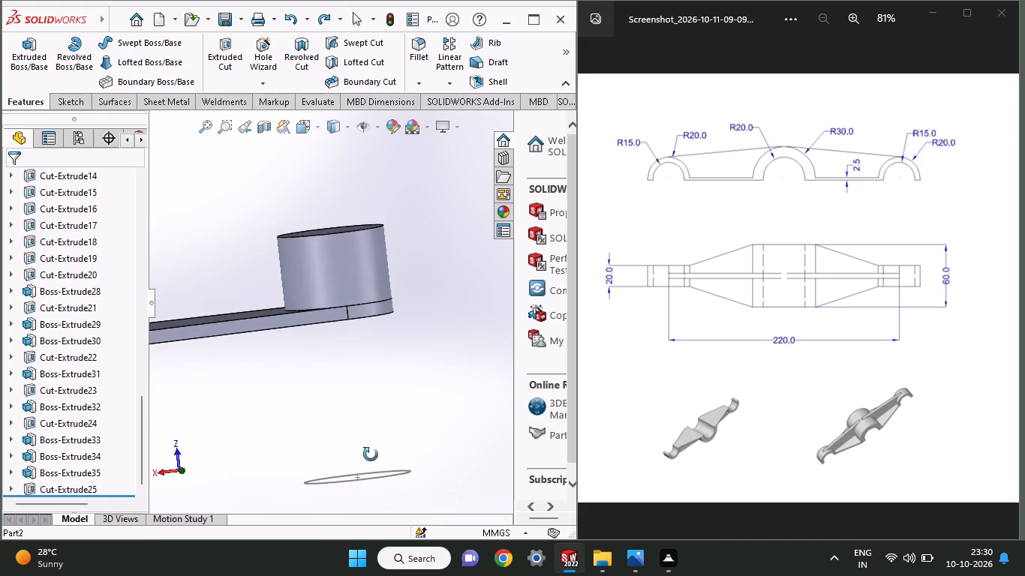
middle_click_drag(371, 454, 380, 405)
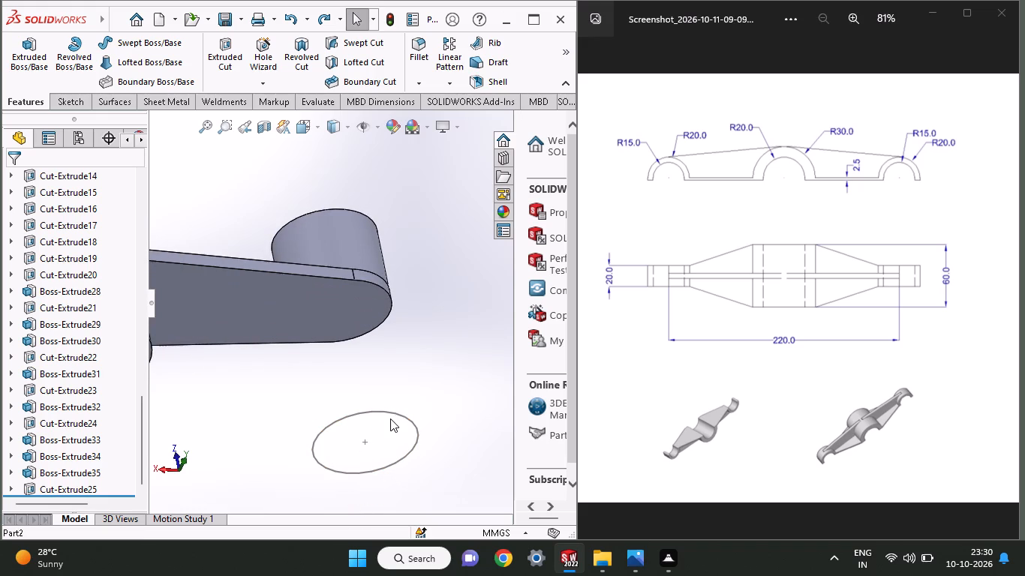
left_click(390, 412)
left_click(456, 369)
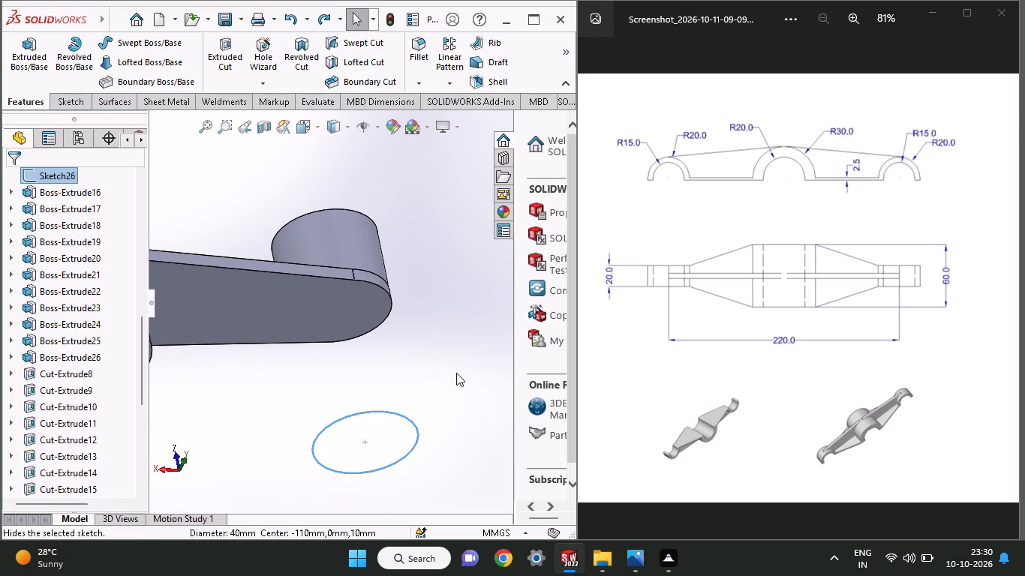
Sketch a circle of about 20 mm radius on the exposed arm face, centred on the arm's rounded end.
middle_click_drag(402, 424, 410, 358)
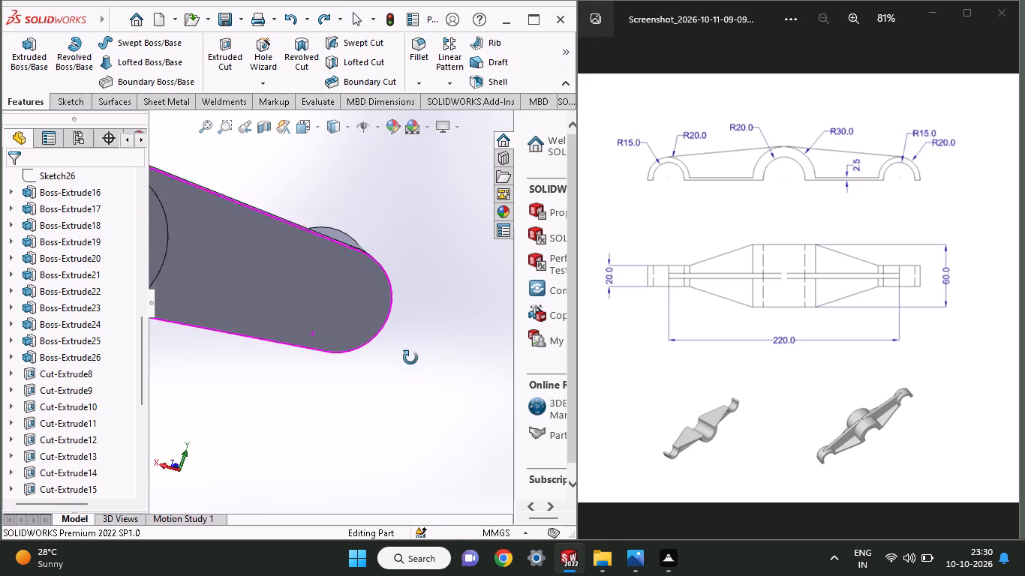
middle_click_drag(410, 358, 367, 349)
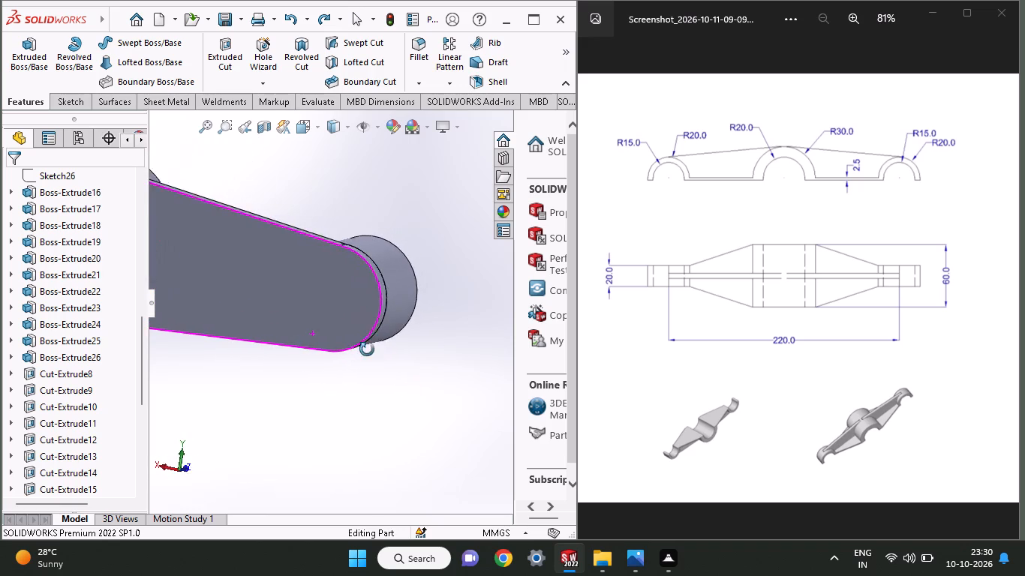
middle_click_drag(367, 349, 381, 366)
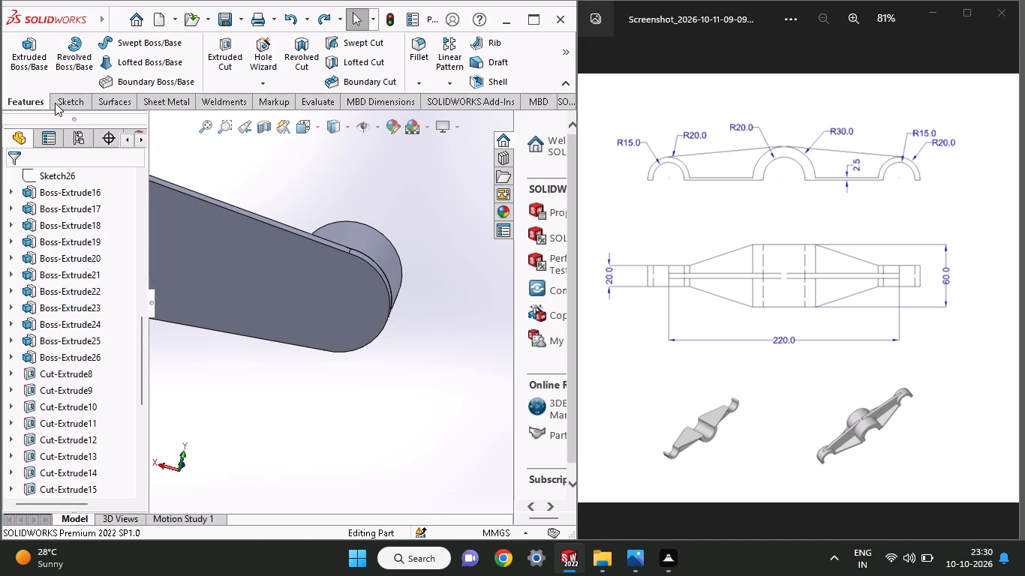
left_click(55, 103)
left_click(109, 82)
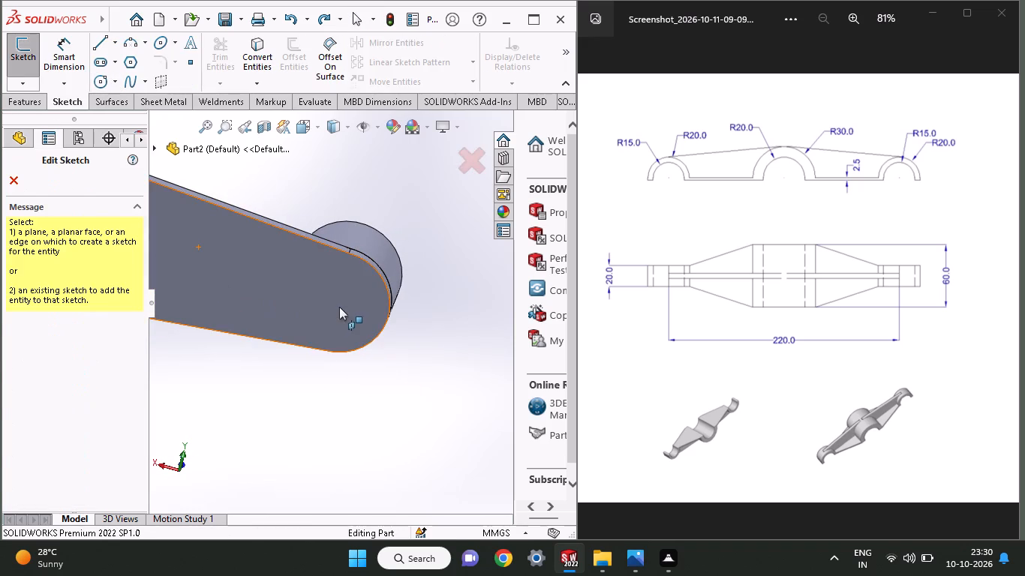
left_click(339, 307)
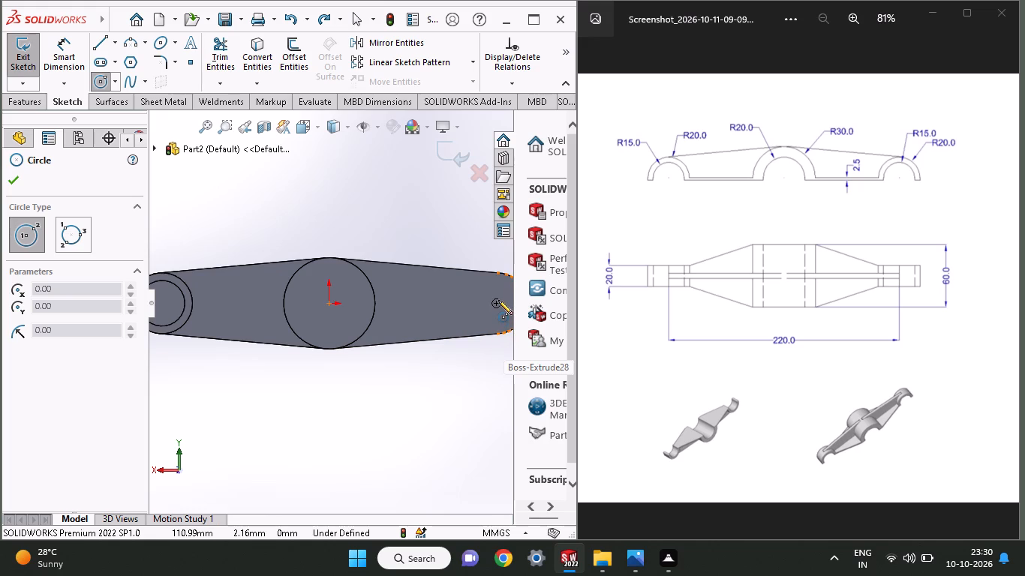
left_click(497, 302)
left_click(502, 331)
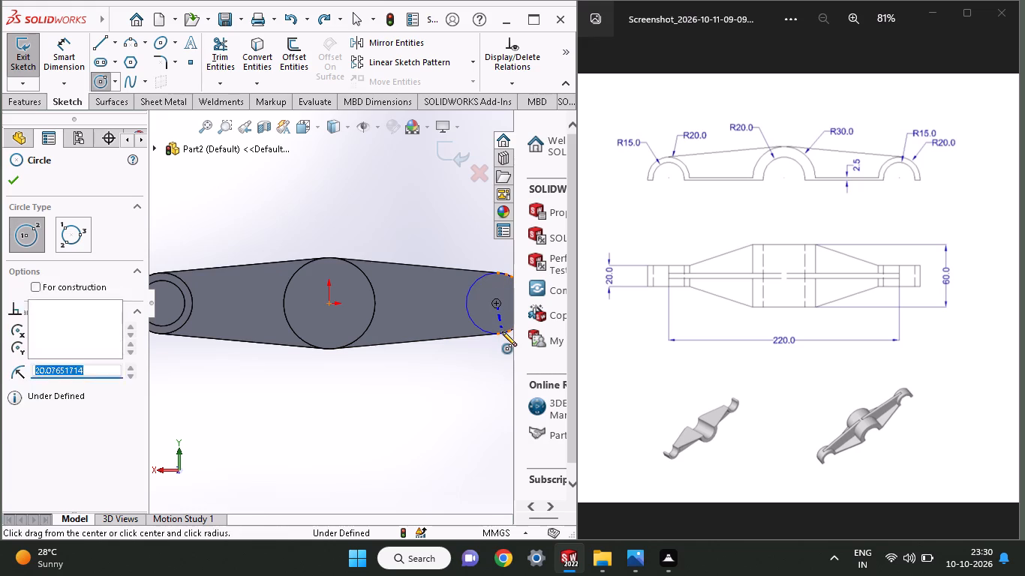
Extrude the circle as a solid Blind boss 27.50 mm outward from the arm face, with Merge result enabled.
middle_click_drag(446, 349, 387, 405)
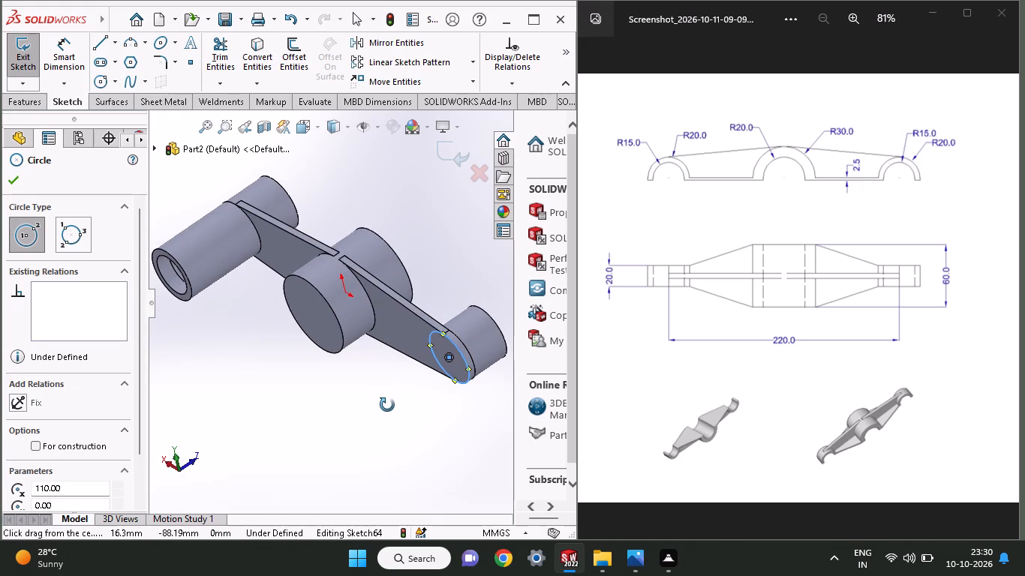
middle_click_drag(387, 405, 398, 405)
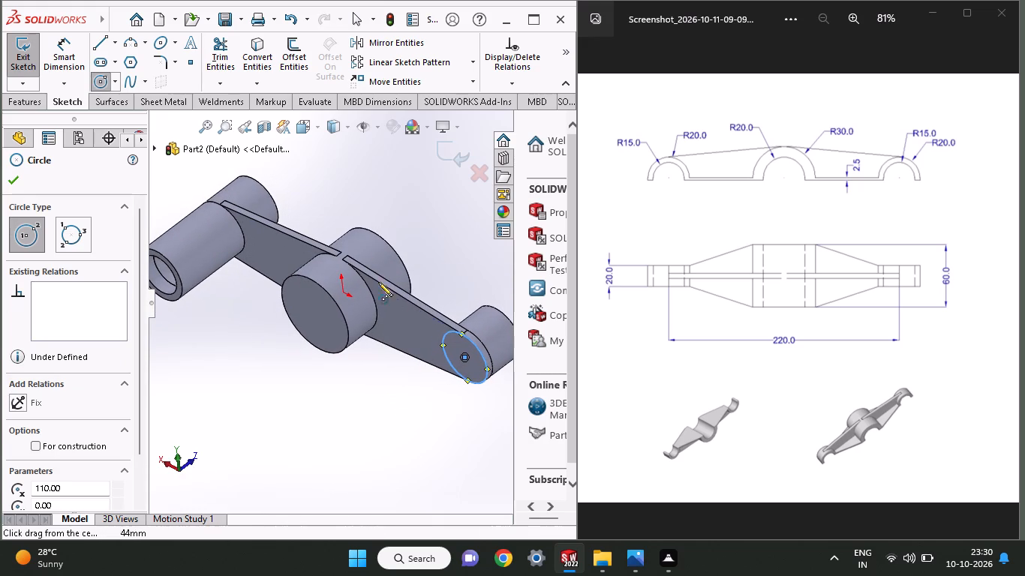
left_click(17, 106)
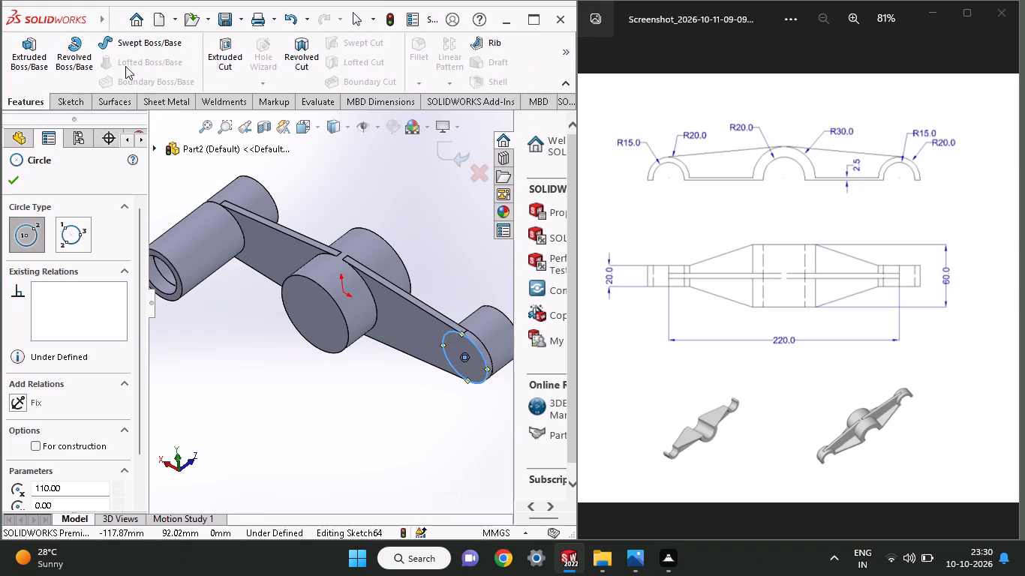
left_click(32, 67)
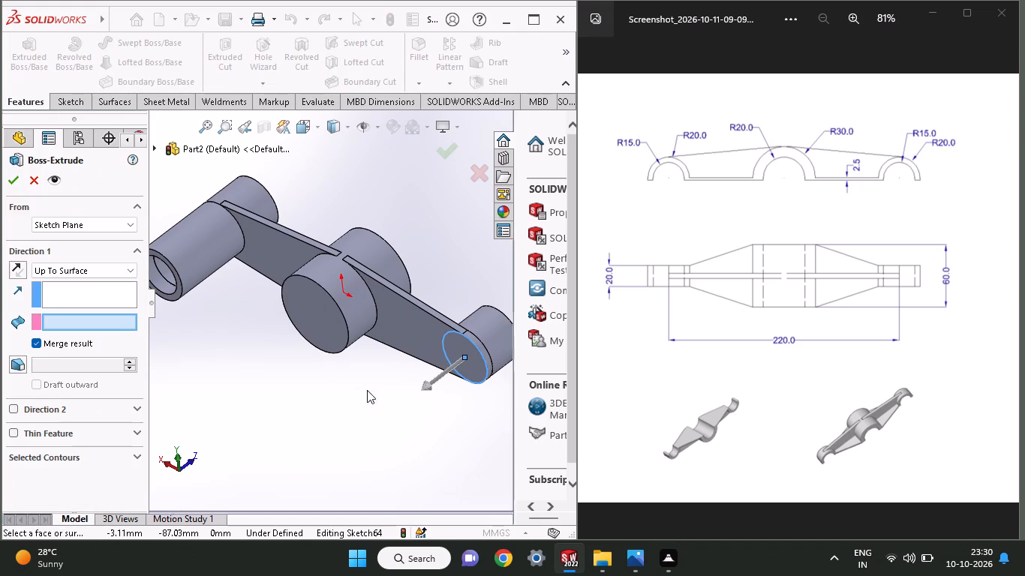
left_click(96, 273)
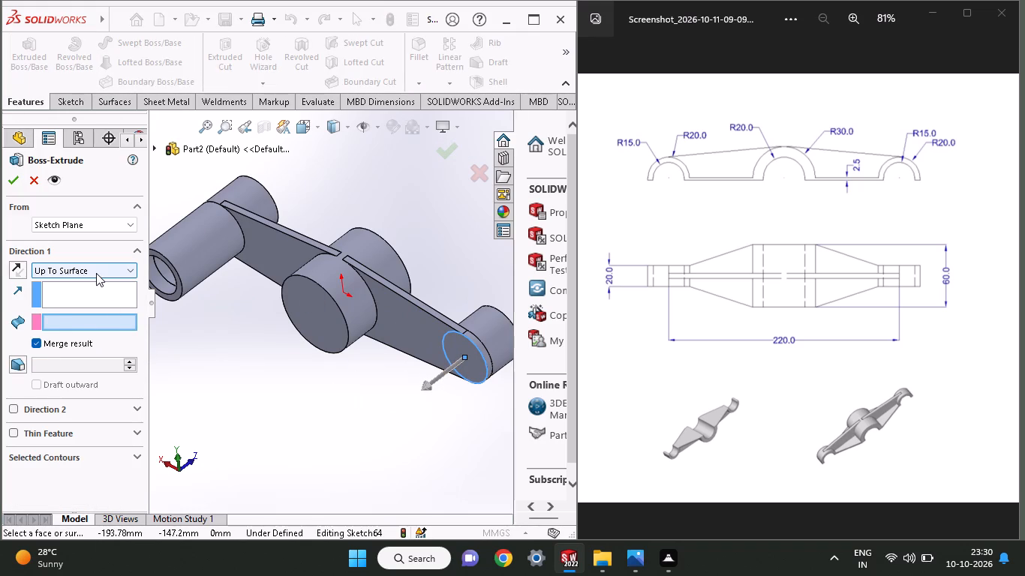
left_click(96, 283)
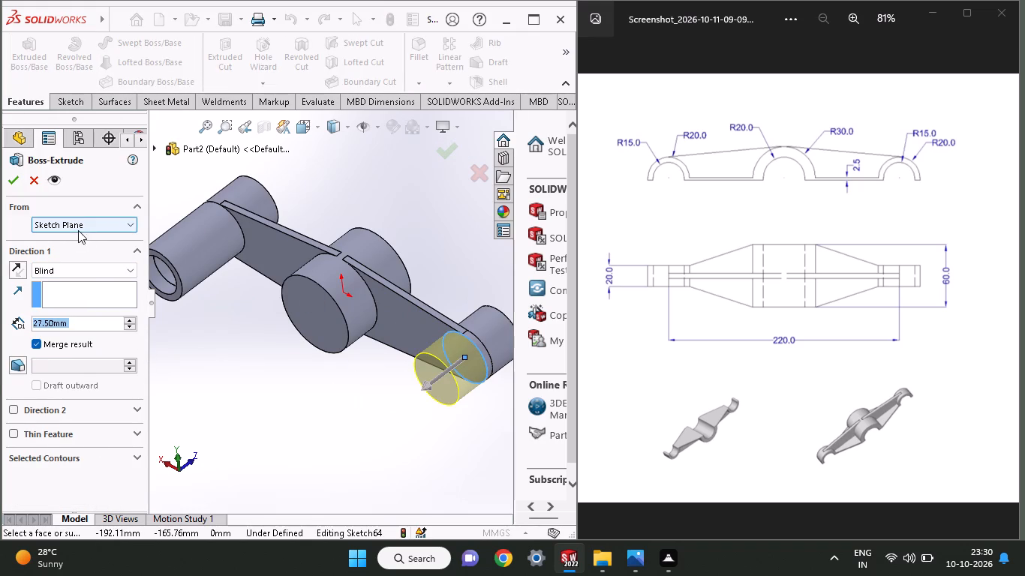
left_click(14, 181)
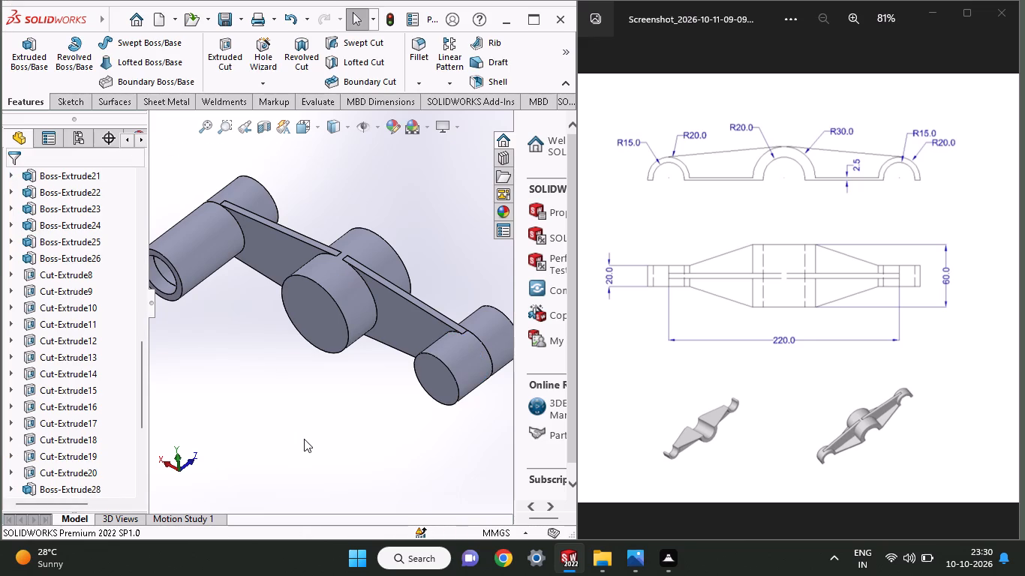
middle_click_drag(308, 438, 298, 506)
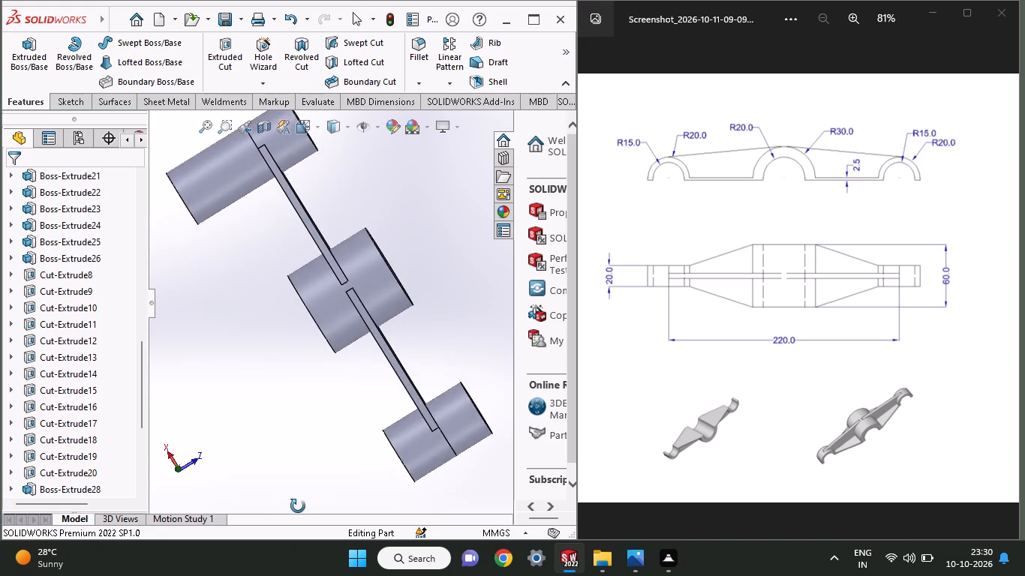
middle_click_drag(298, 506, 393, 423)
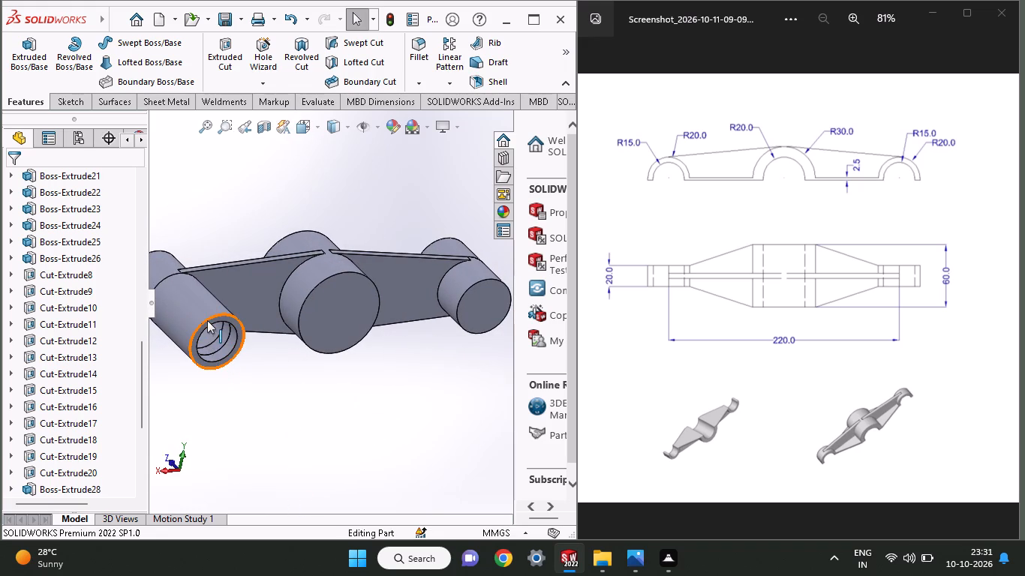
Sketch a circle of 20 mm radius on the end face of the remaining long hollow boss, concentric with its outer edge.
left_click(222, 318)
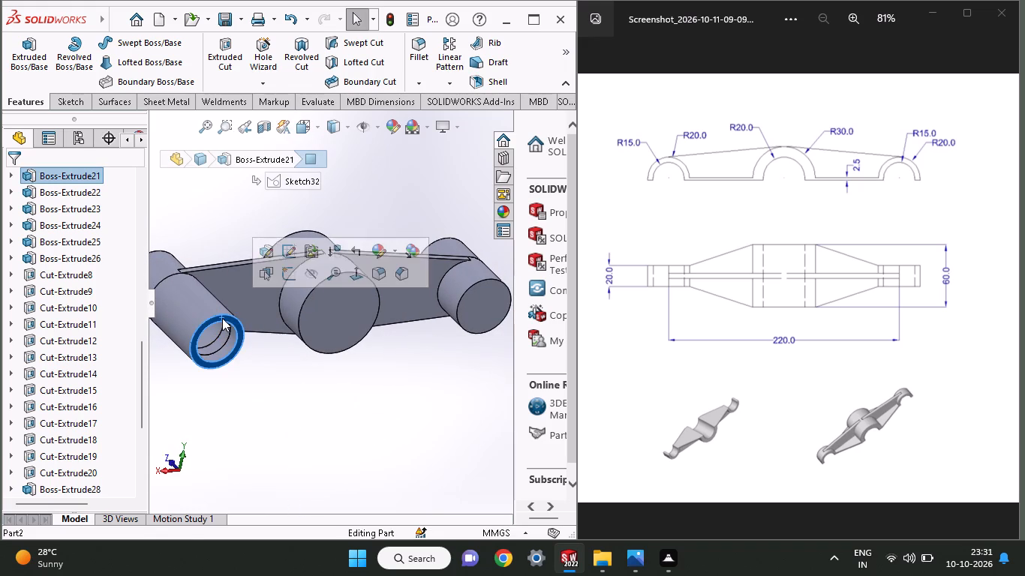
left_click(294, 270)
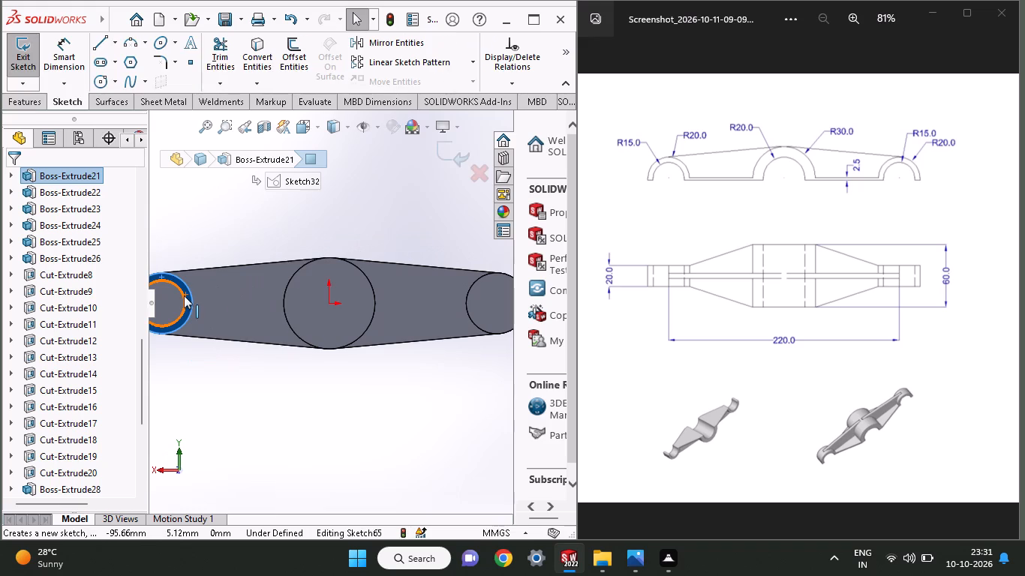
scroll(184, 295, "up", 1, "ctrl")
scroll(195, 292, "down", 2, "ctrl")
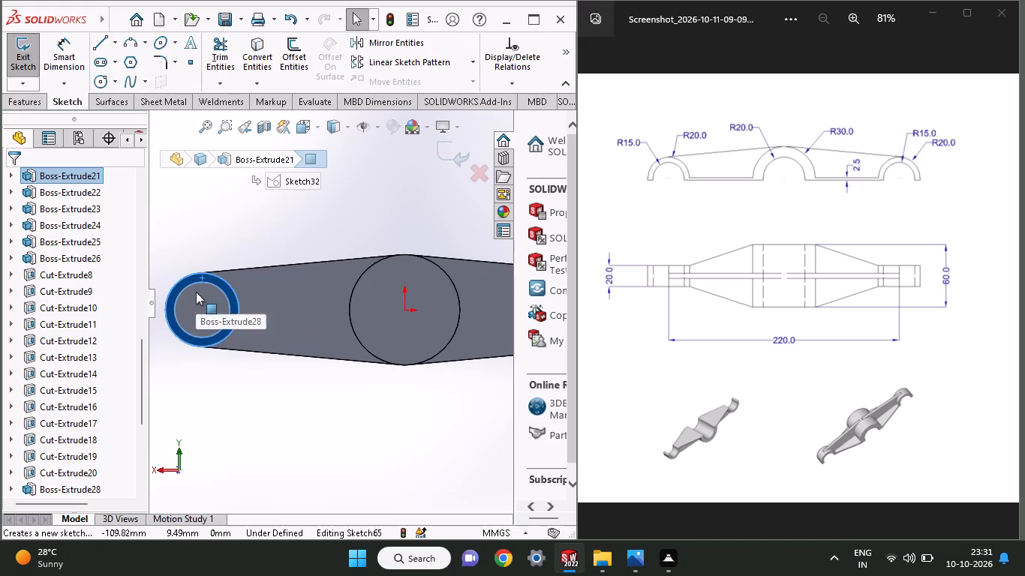
scroll(196, 292, "down", 1, "ctrl")
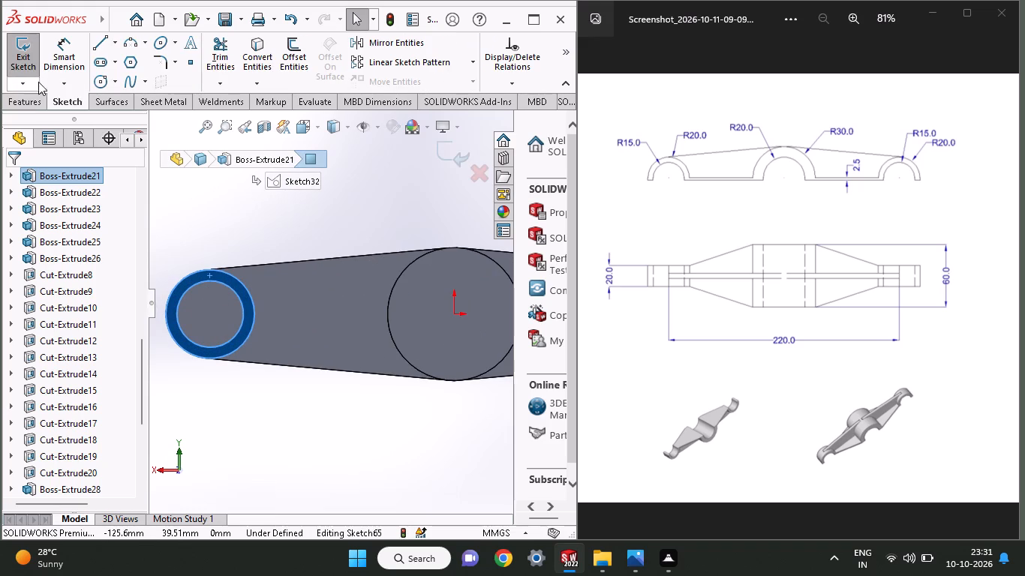
left_click(100, 82)
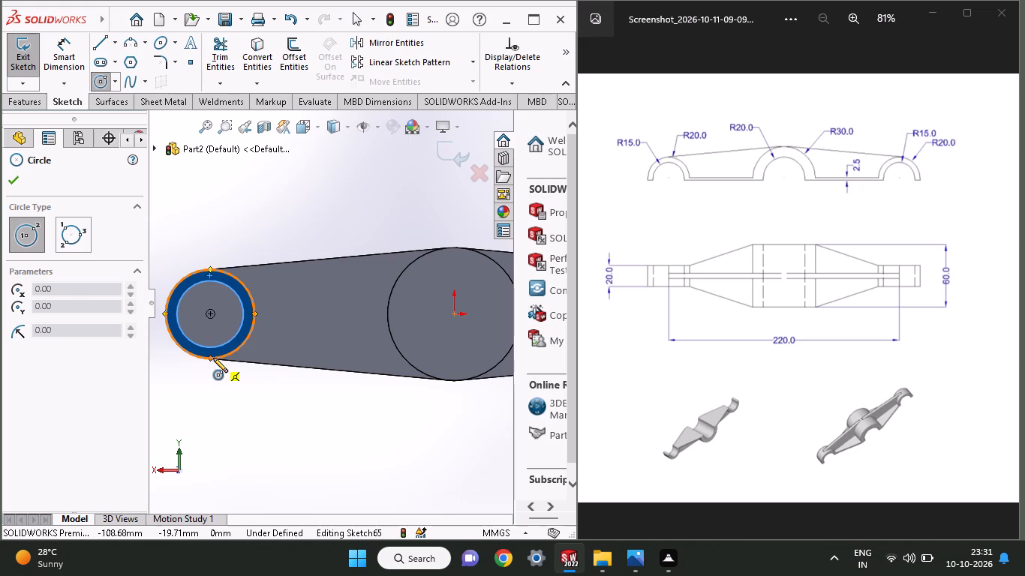
left_click(210, 315)
left_click(221, 268)
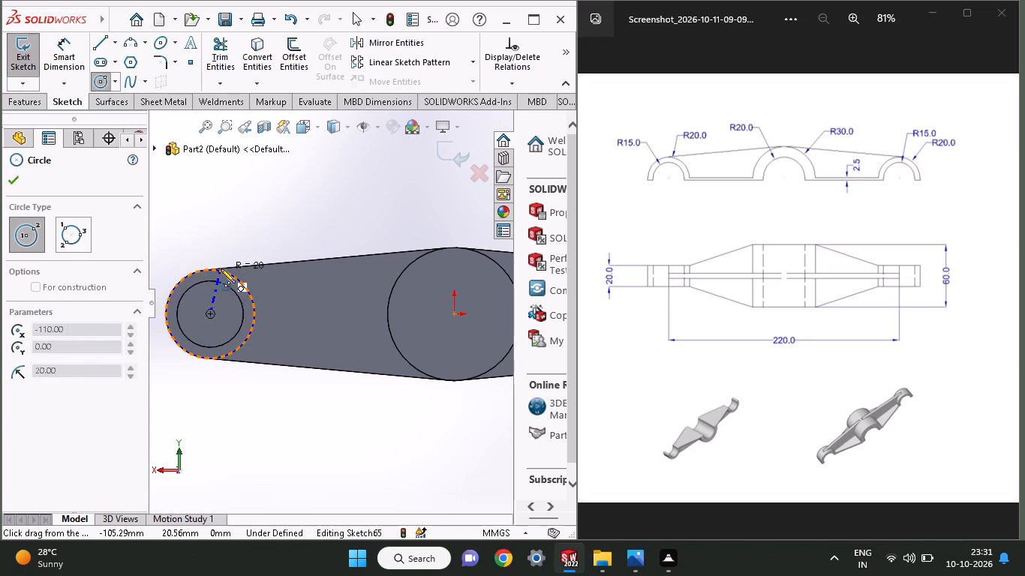
Cut away the long hollow boss by extruding the circle as an Up To Surface cut ending at the arm's flat face.
left_click(24, 99)
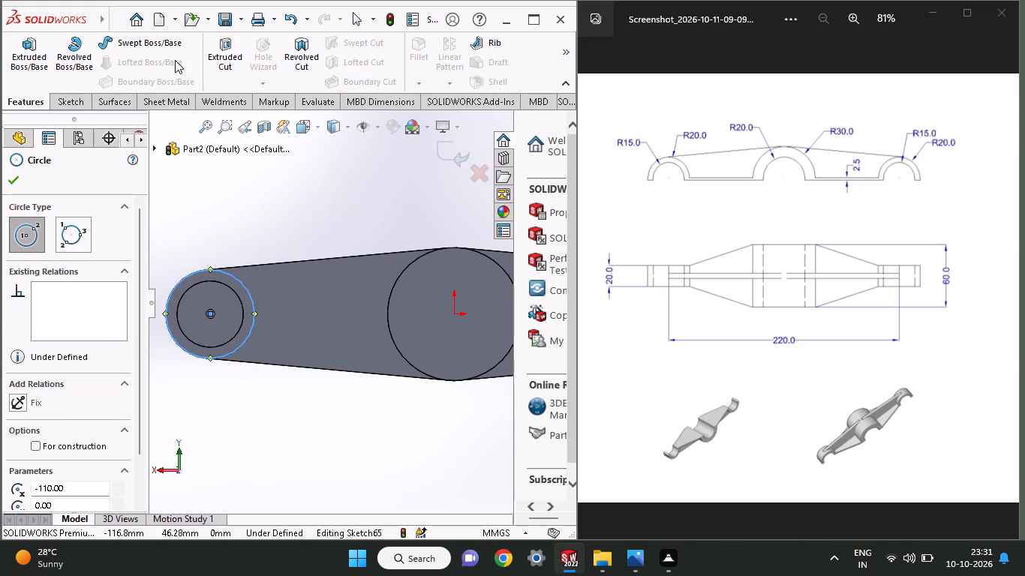
left_click(227, 47)
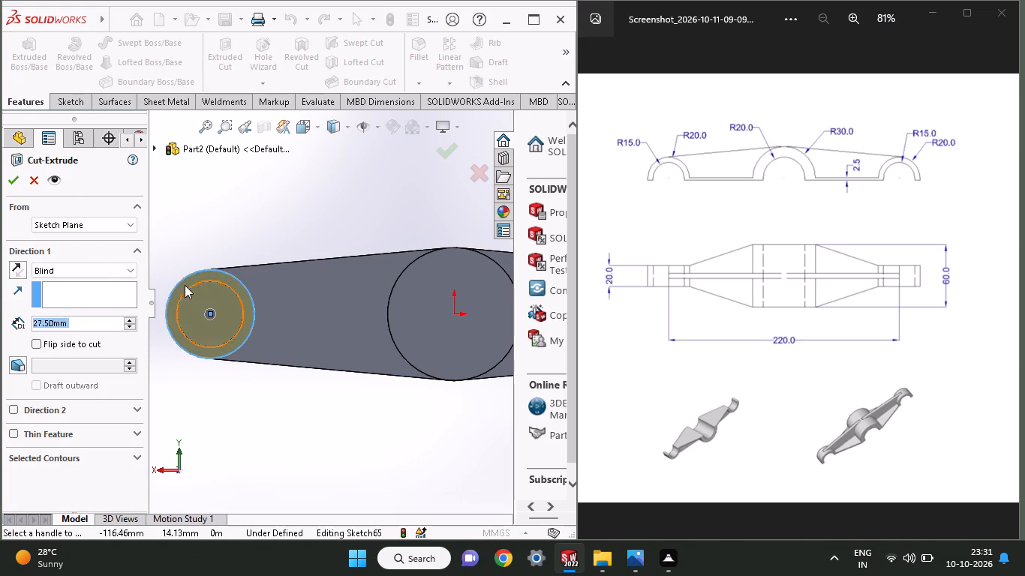
left_click(114, 268)
left_click(99, 330)
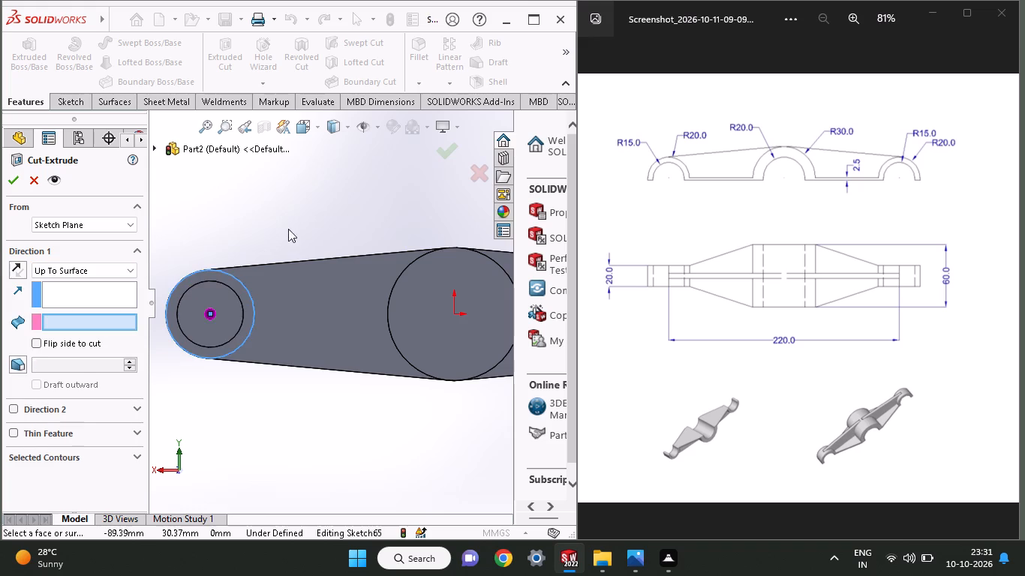
middle_click_drag(325, 199, 308, 238)
left_click(295, 294)
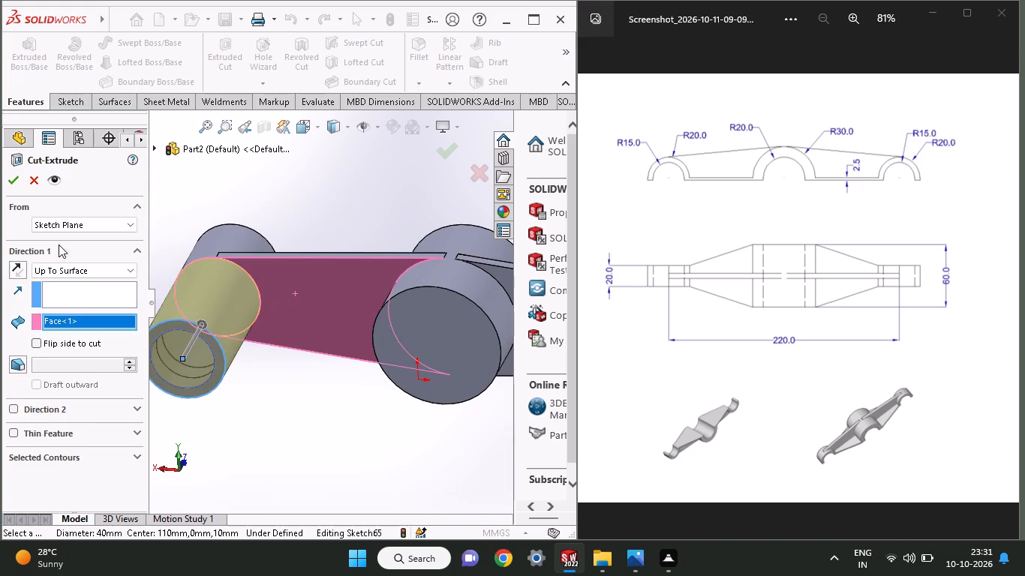
left_click(21, 184)
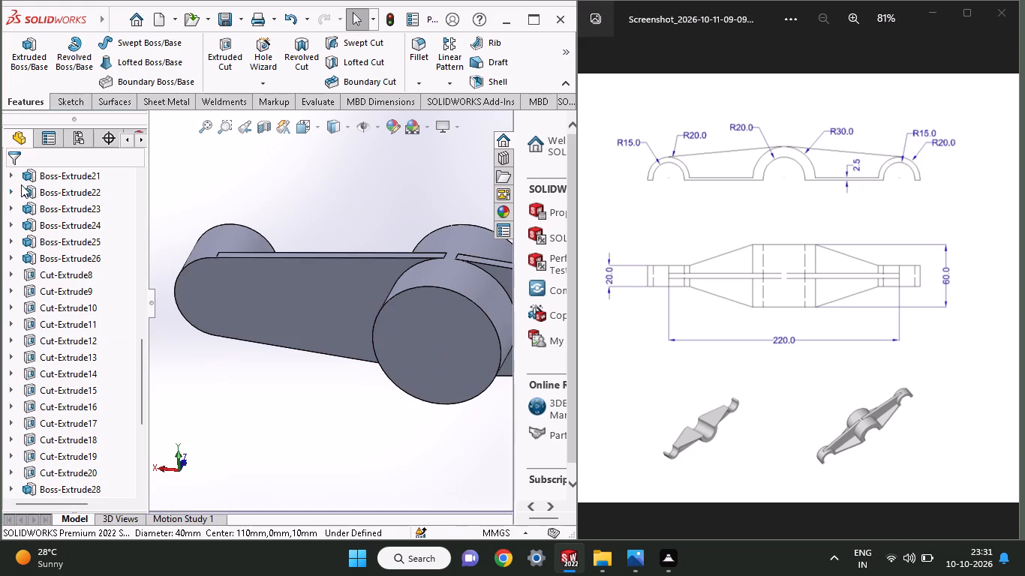
Sketch a circle of about 20 mm radius on the exposed arm face, centred on the arm's rounded end.
left_click(206, 303)
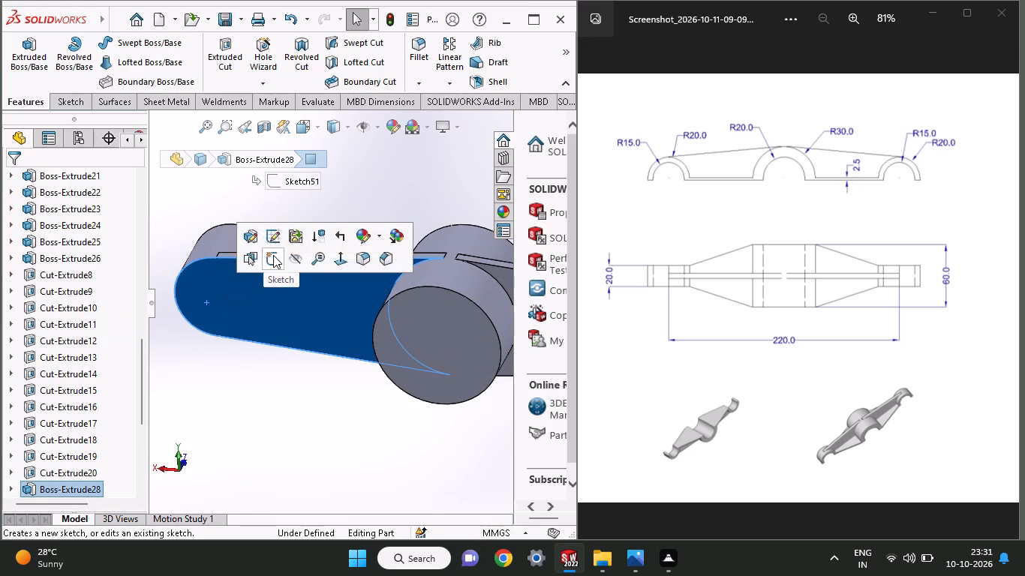
left_click(273, 255)
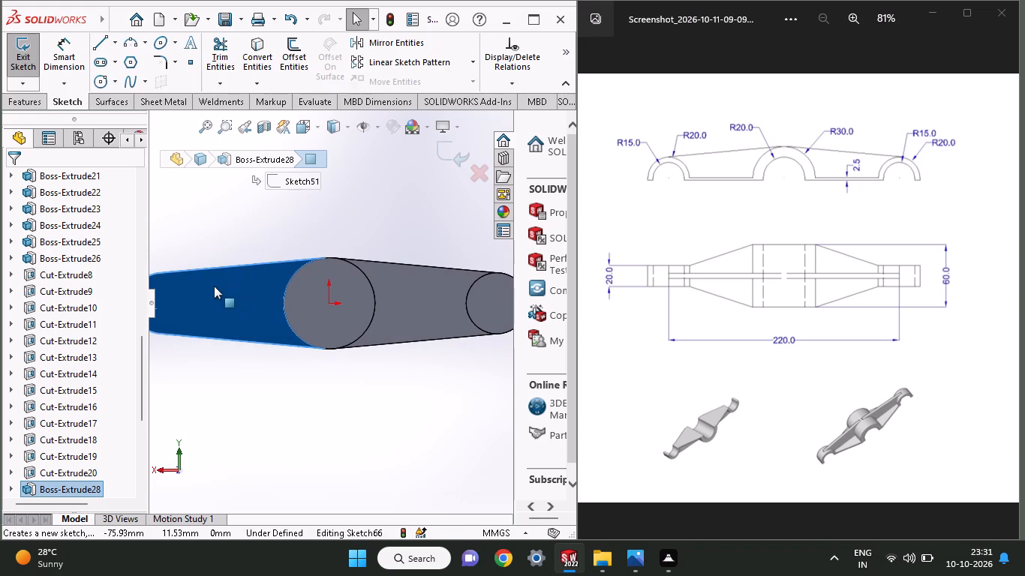
scroll(214, 286, "up", 3, "ctrl")
scroll(214, 286, "down", 4, "ctrl")
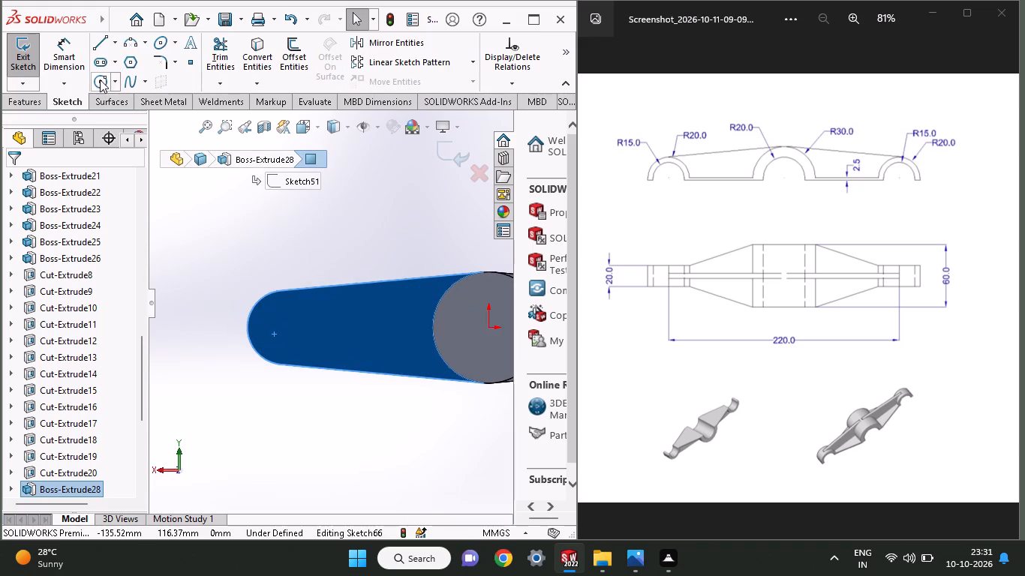
left_click(100, 79)
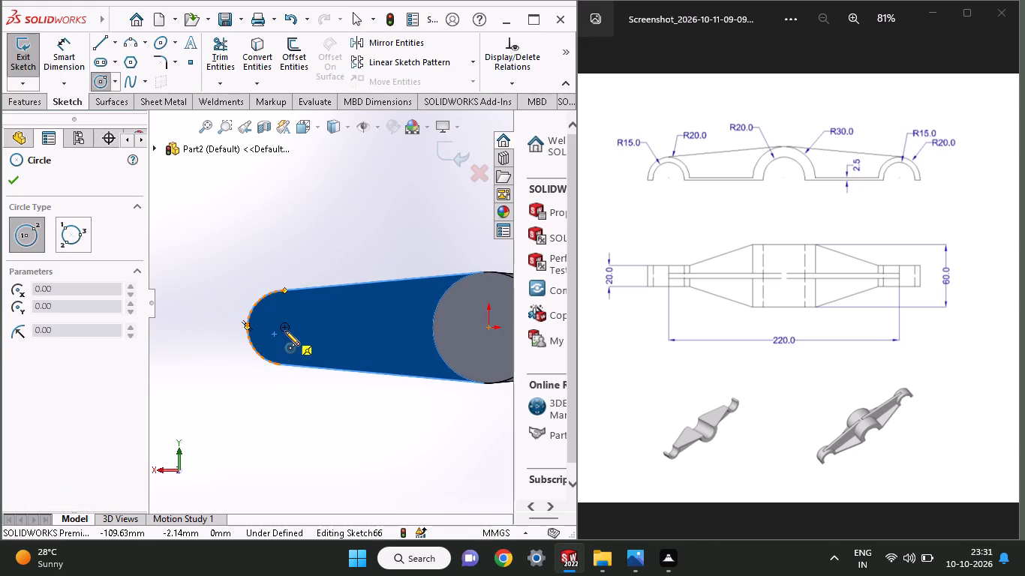
left_click(285, 329)
left_click(284, 290)
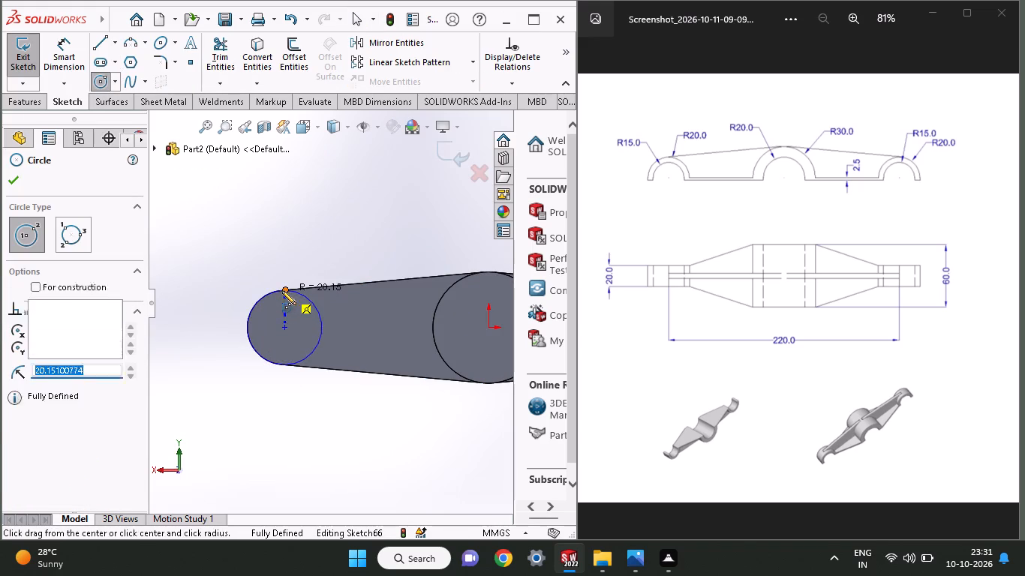
Extrude the circle as a solid Blind boss 27.50 mm outward from the arm face, with Merge result enabled.
left_click(28, 107)
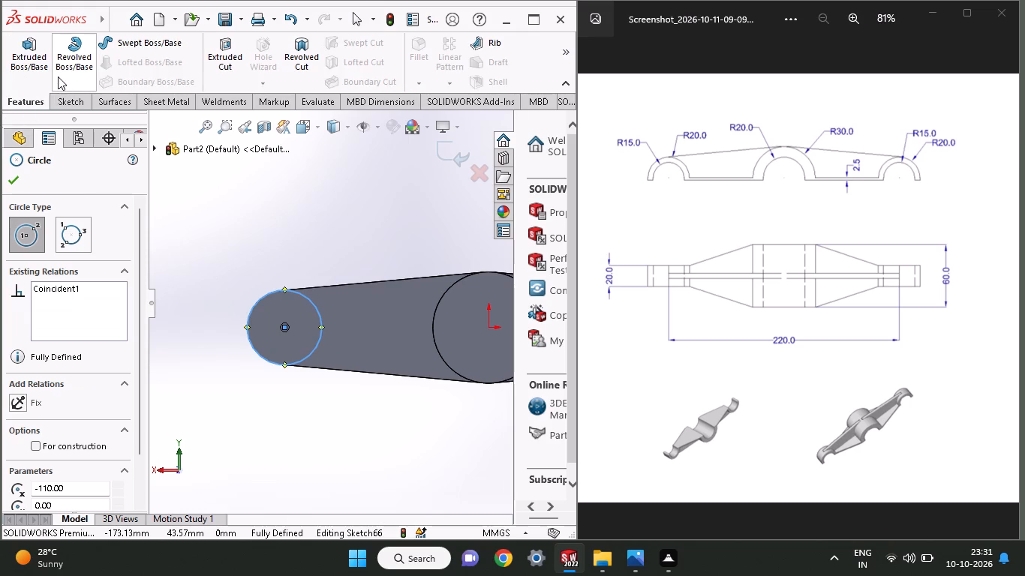
left_click(36, 74)
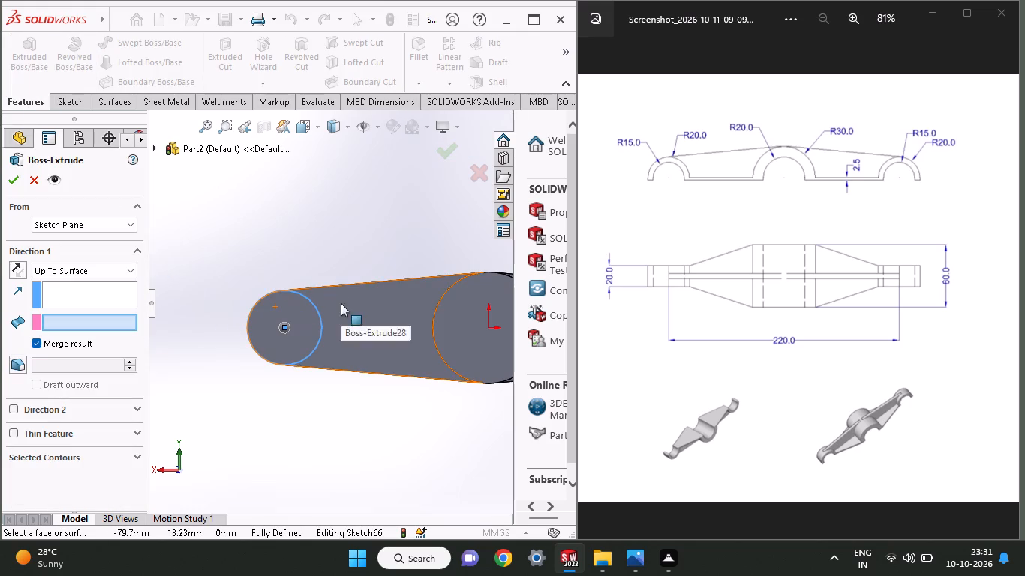
middle_click_drag(345, 256, 341, 293)
left_click(45, 270)
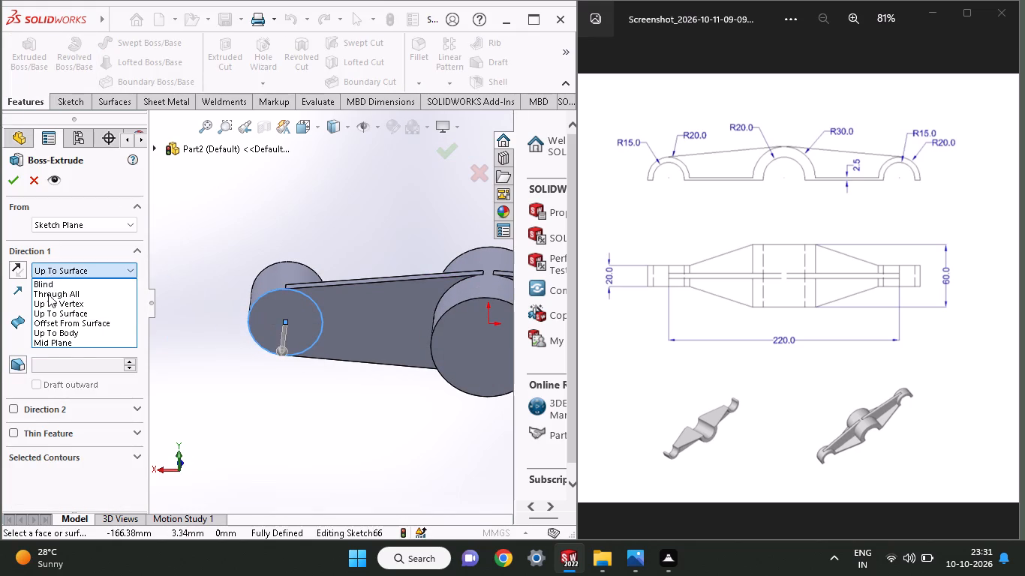
left_click(50, 286)
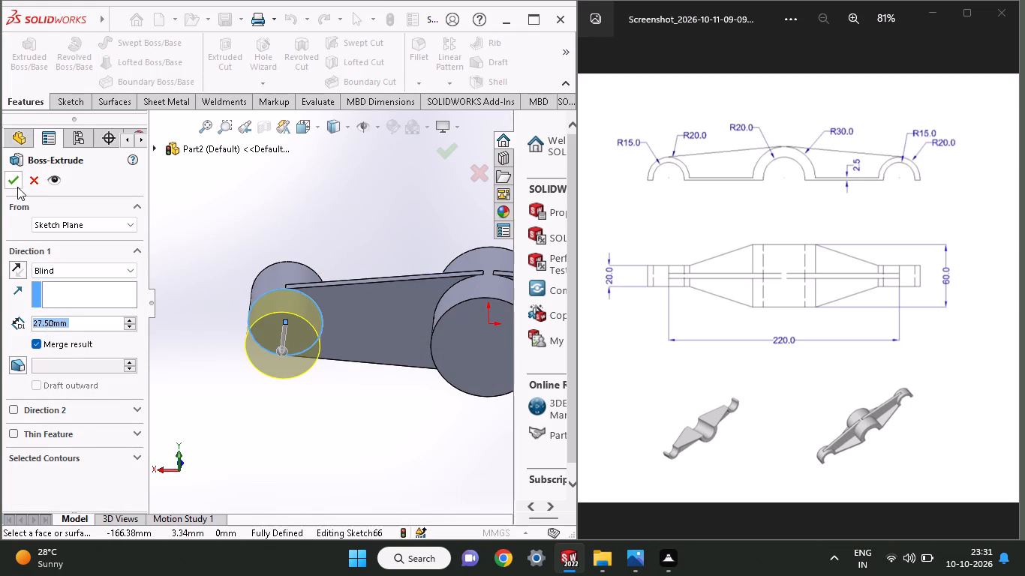
left_click(18, 186)
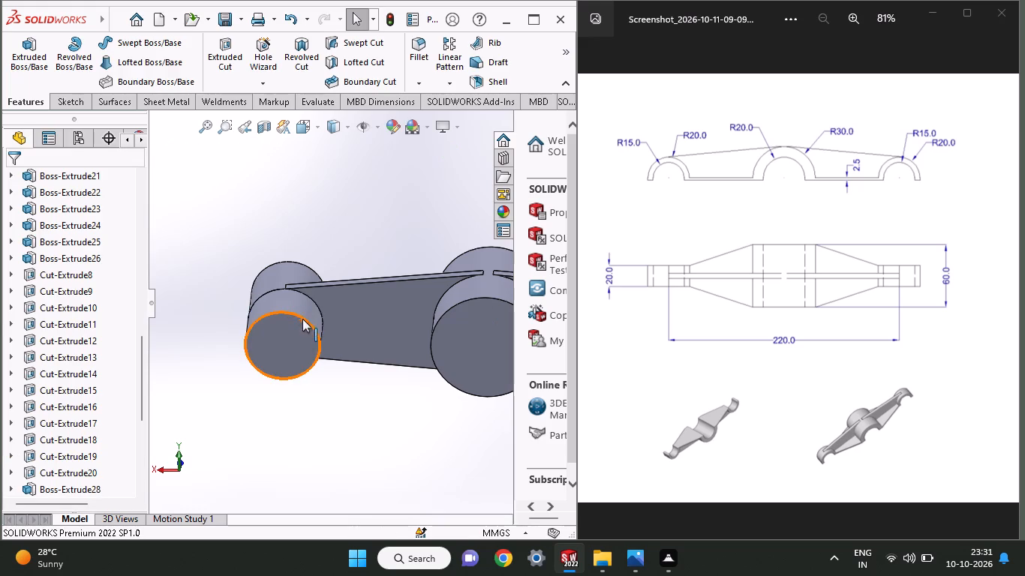
Examine the solid end bosses and the arm web from several angles on both sides.
middle_click_drag(351, 372, 275, 426)
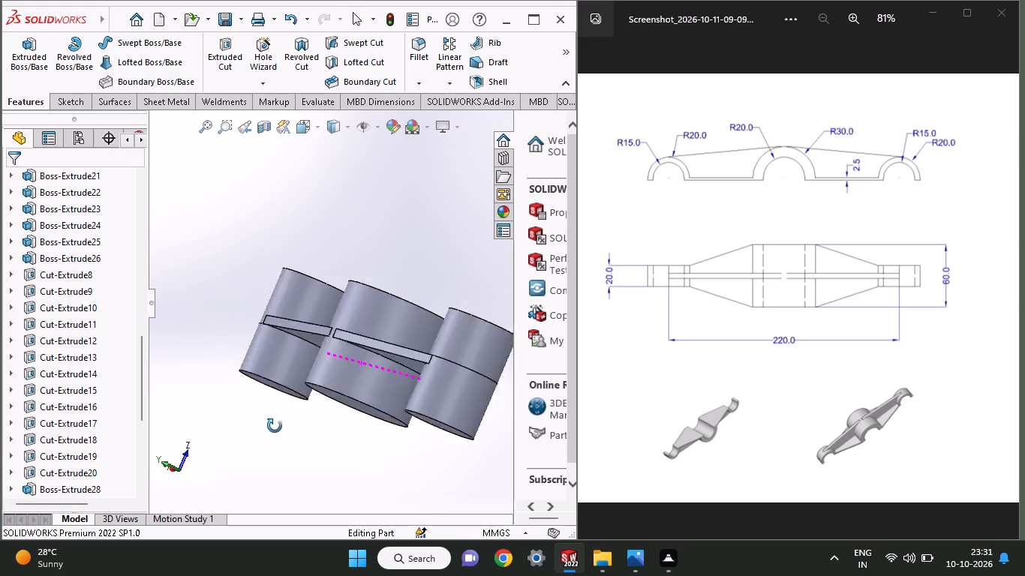
middle_click_drag(275, 426, 249, 441)
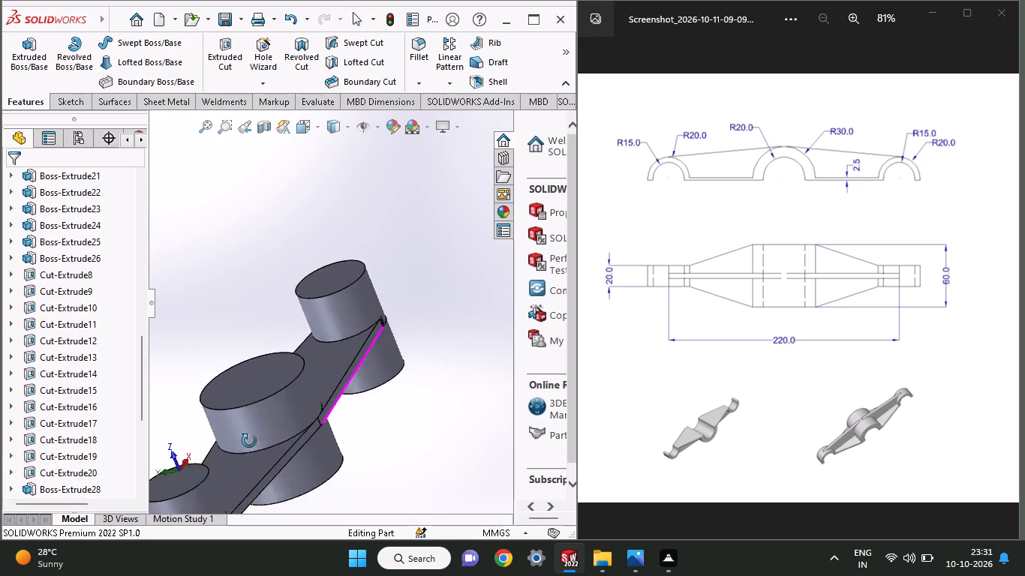
middle_click_drag(249, 441, 336, 290)
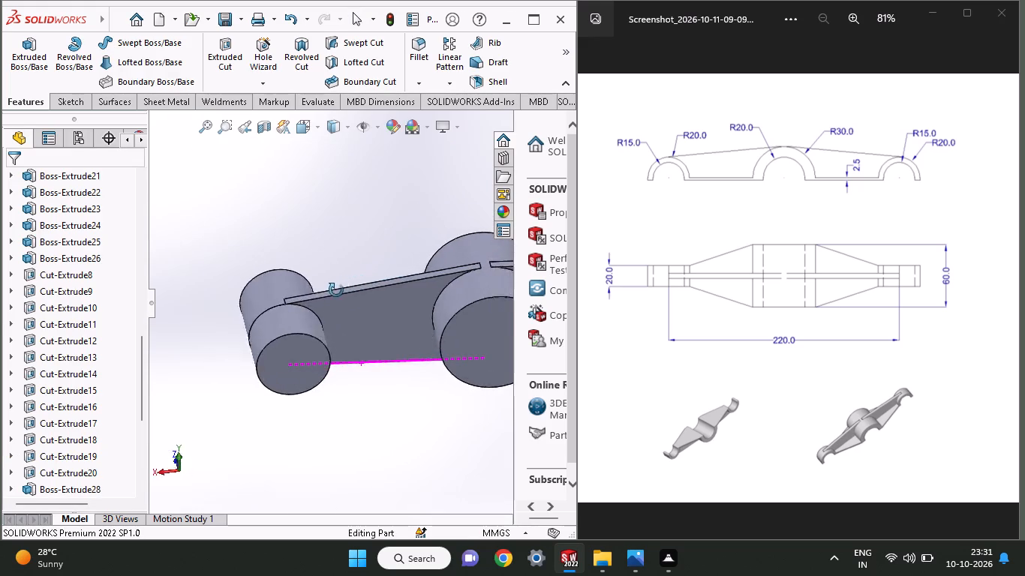
middle_click_drag(336, 290, 305, 369)
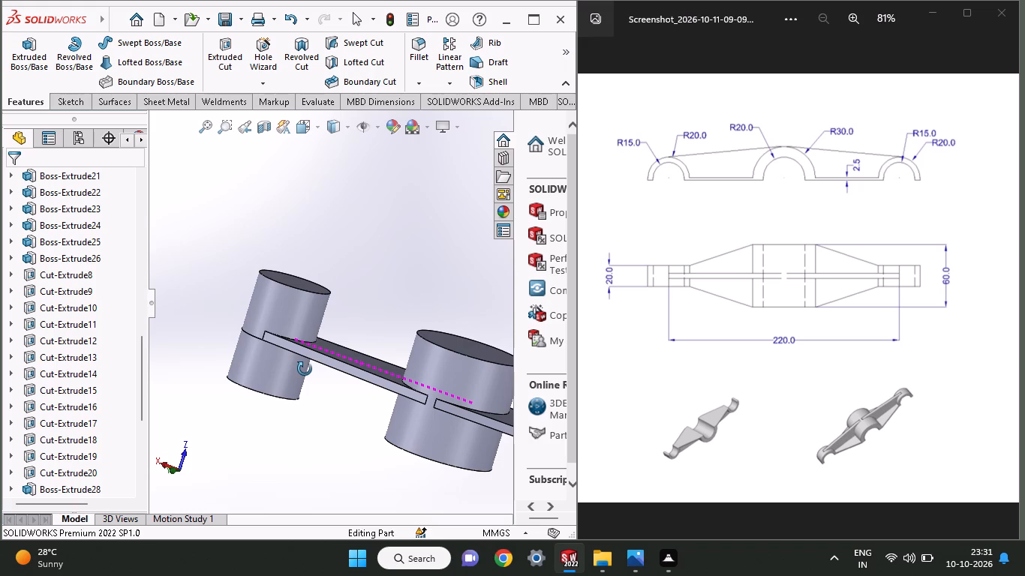
middle_click_drag(305, 369, 362, 242)
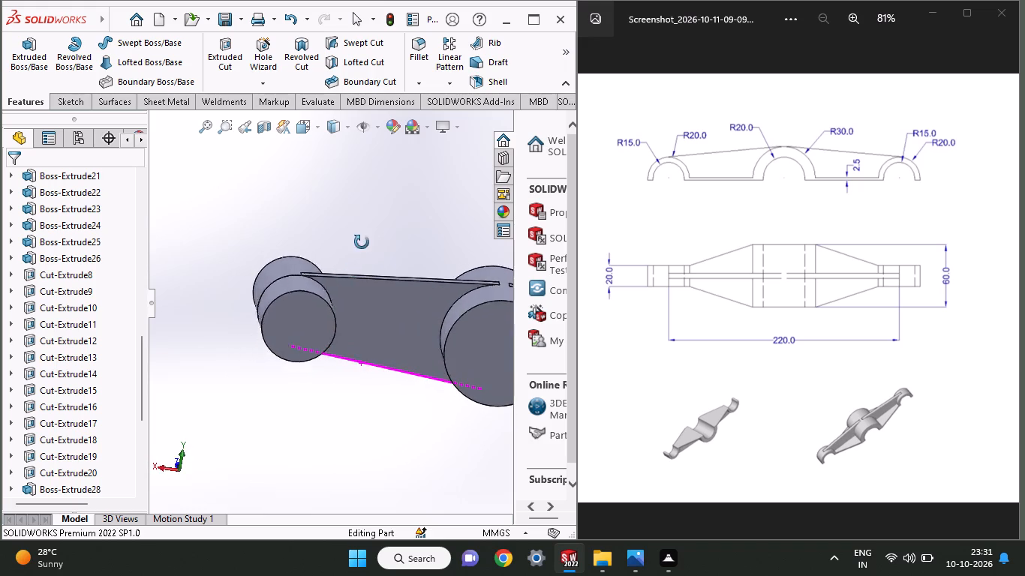
middle_click_drag(362, 242, 320, 262)
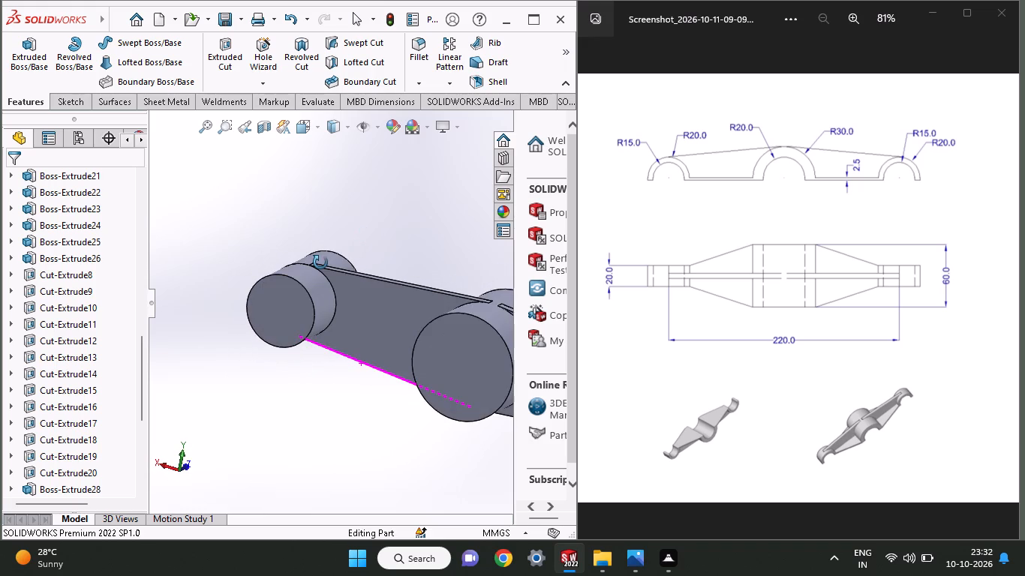
middle_click_drag(320, 262, 367, 184)
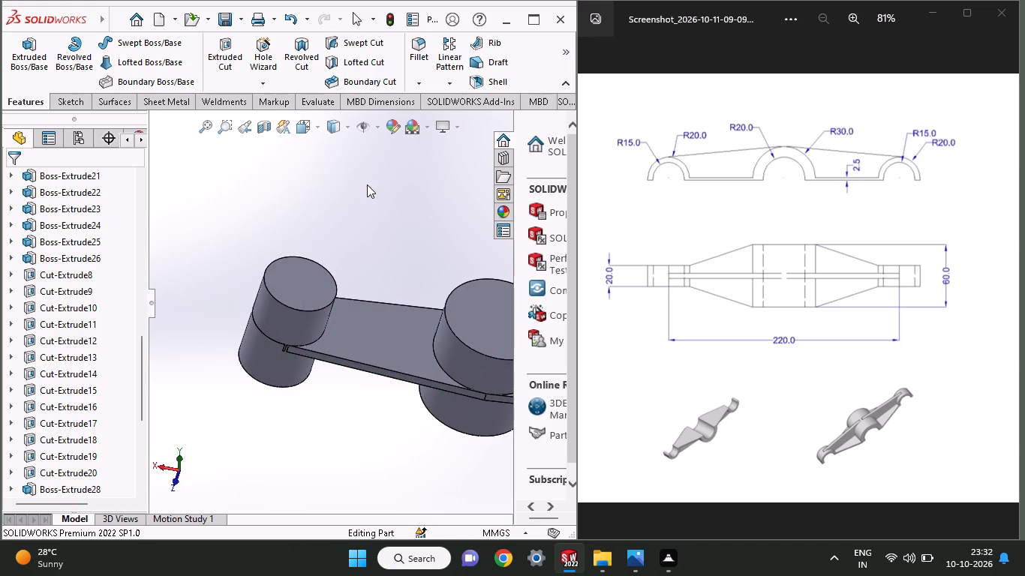
middle_click_drag(314, 390, 318, 375)
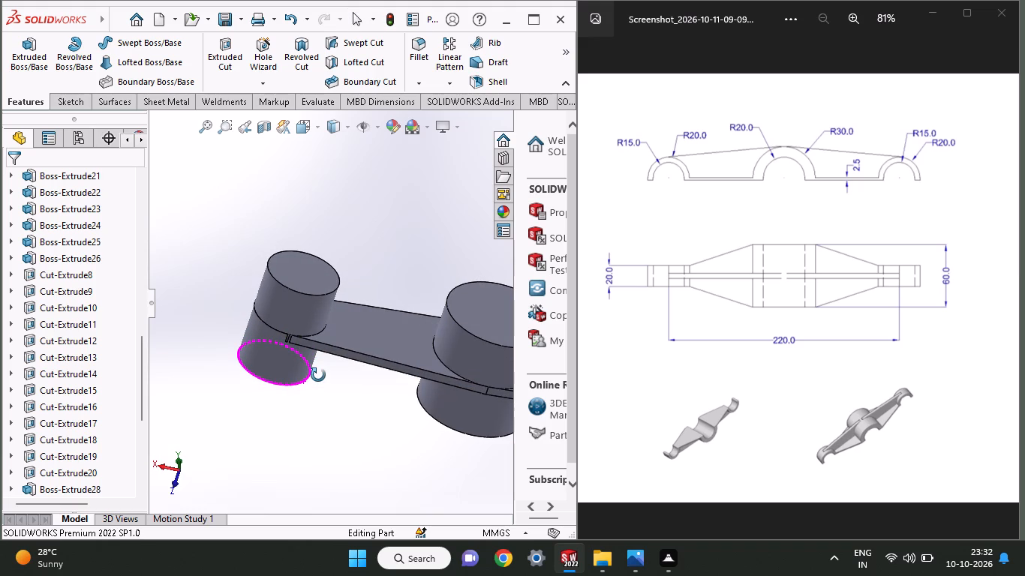
middle_click_drag(318, 375, 306, 393)
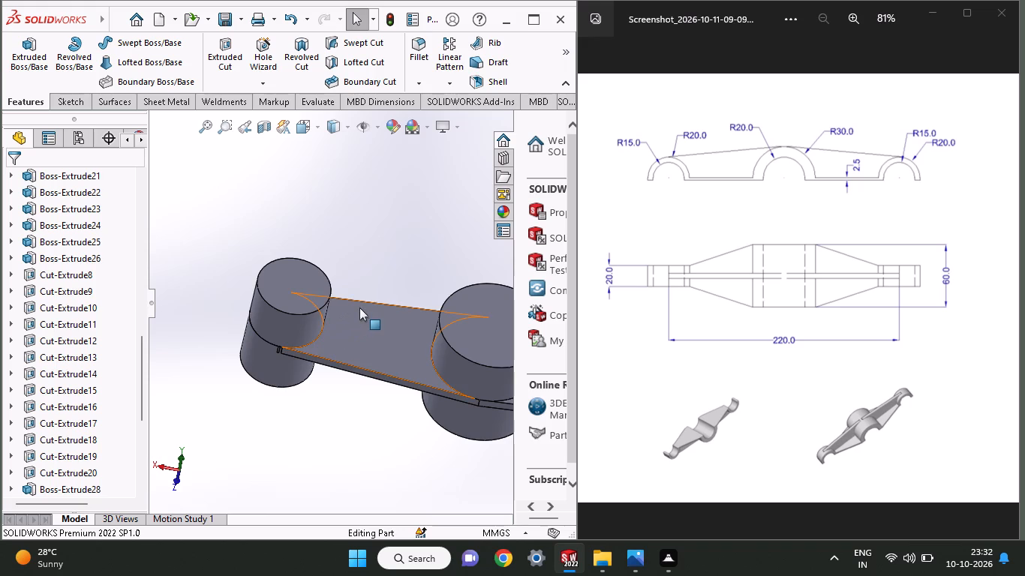
Start a sketch on the arm web's flat face and draw a horizontal centre line about 60 mm long from the end boss to the central boss.
middle_click_drag(359, 307, 349, 343)
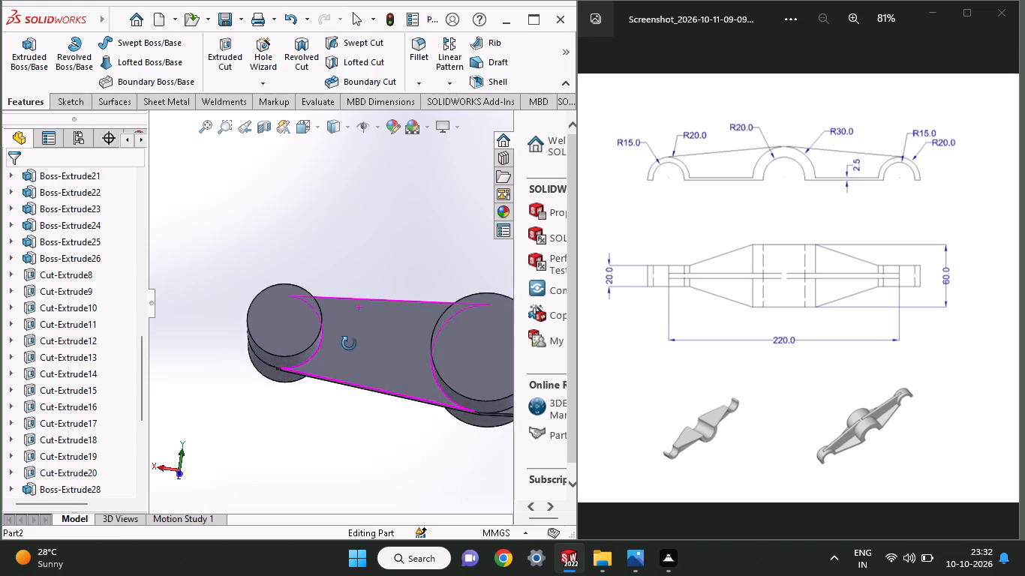
middle_click_drag(349, 343, 350, 367)
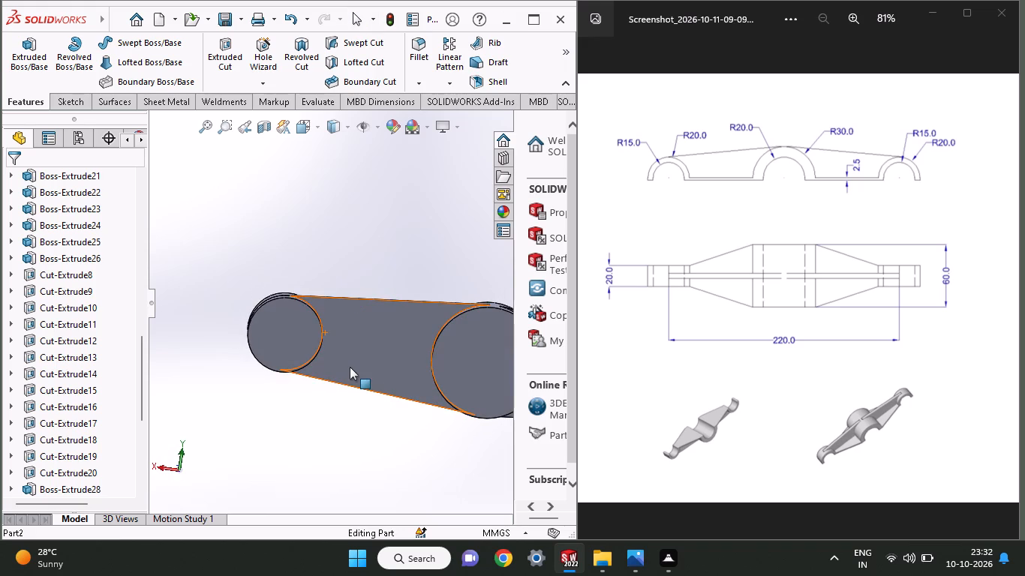
left_click(357, 351)
left_click(426, 313)
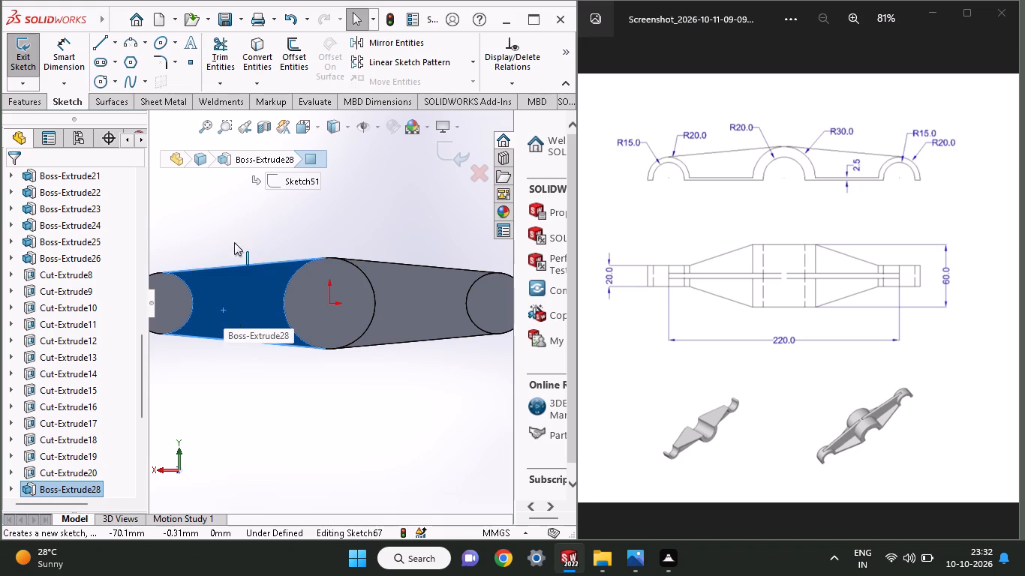
left_click(105, 49)
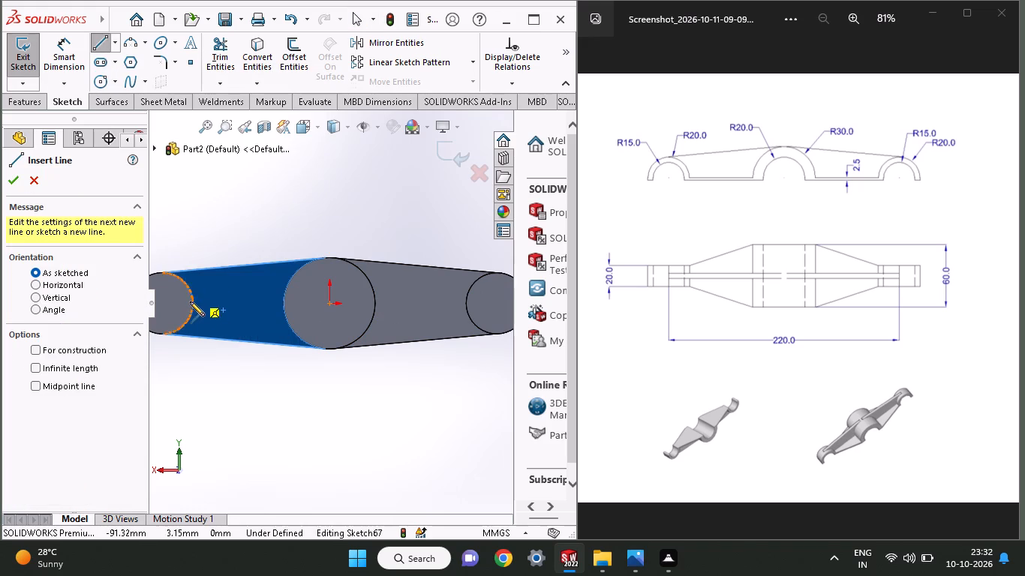
left_click(193, 303)
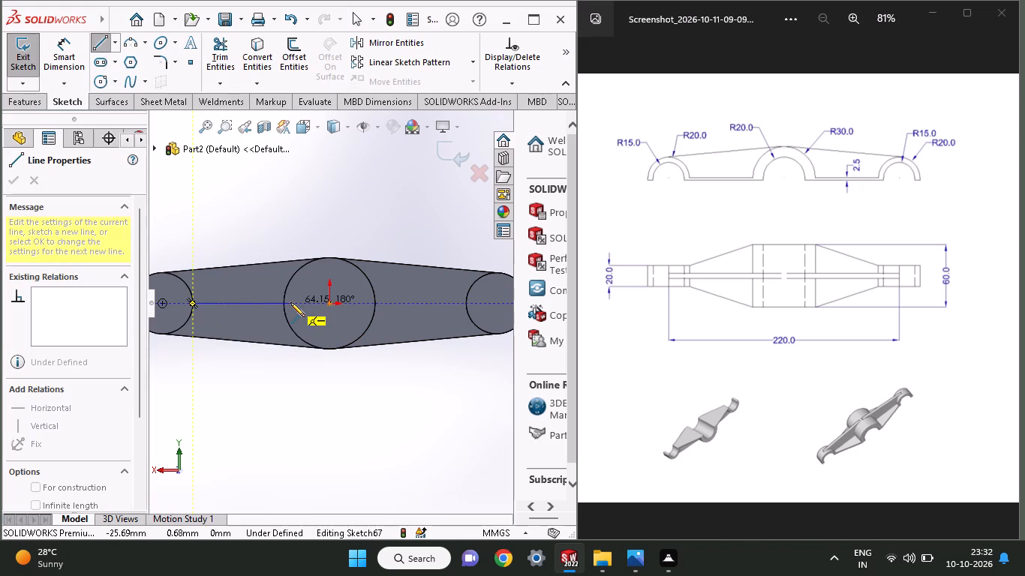
left_click(284, 304)
right_click(259, 236)
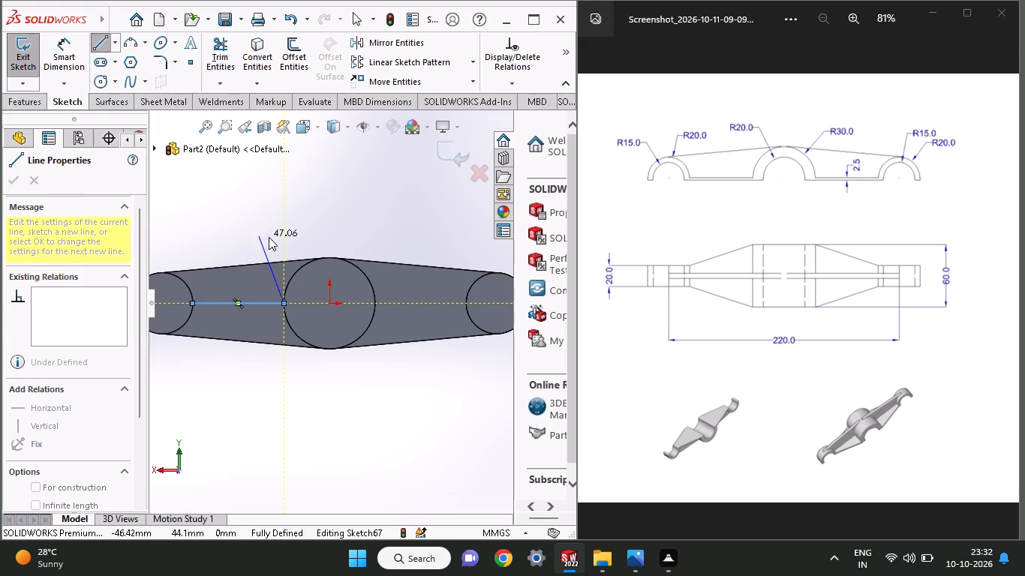
left_click(271, 244)
Offset the web's horizontal sketch line by 5 mm bi-directionally, with dimensions added.
left_click(288, 55)
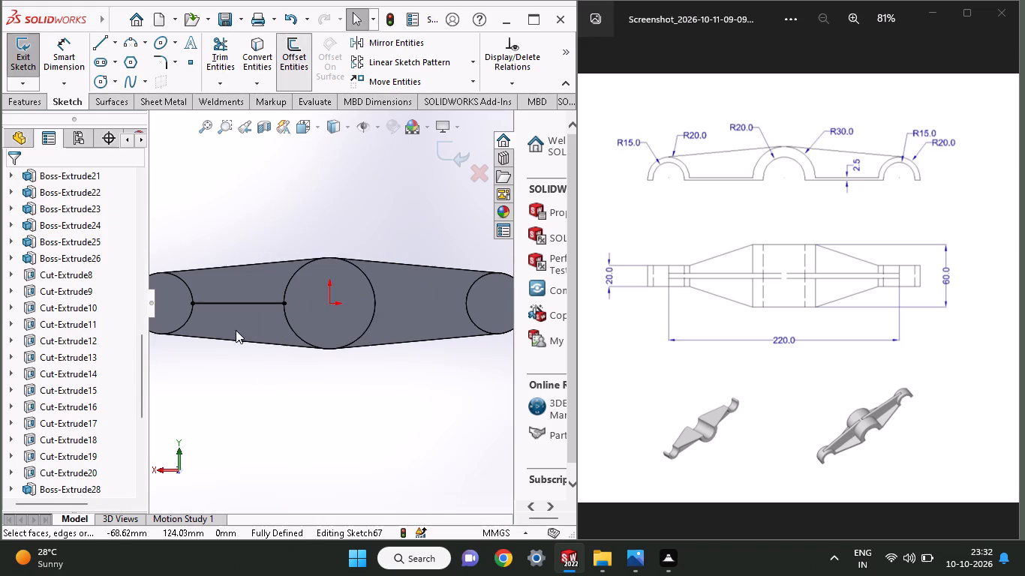
left_click(233, 305)
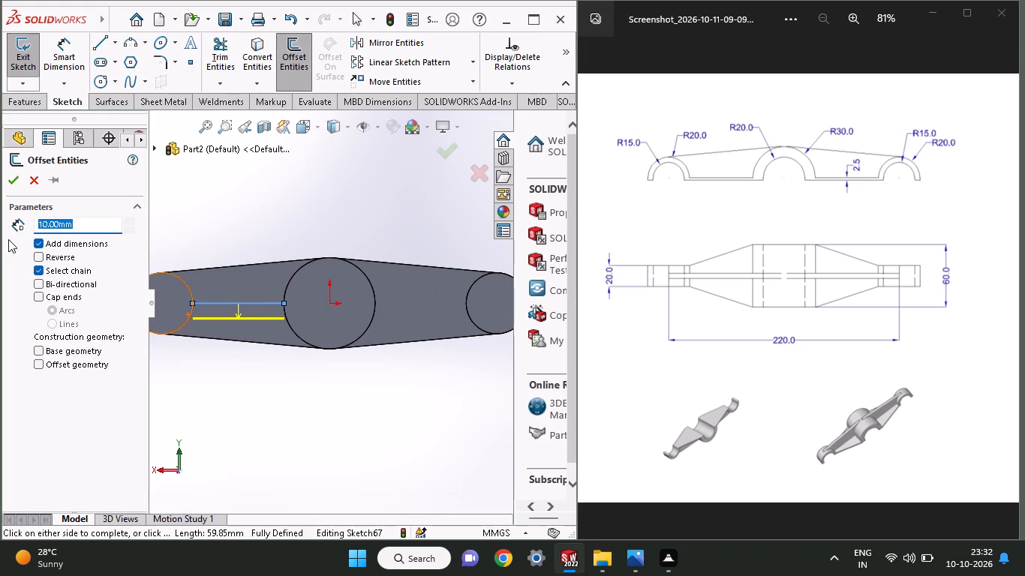
left_click(40, 281)
left_click_drag(86, 229, 0, 239)
key("5")
key("Return")
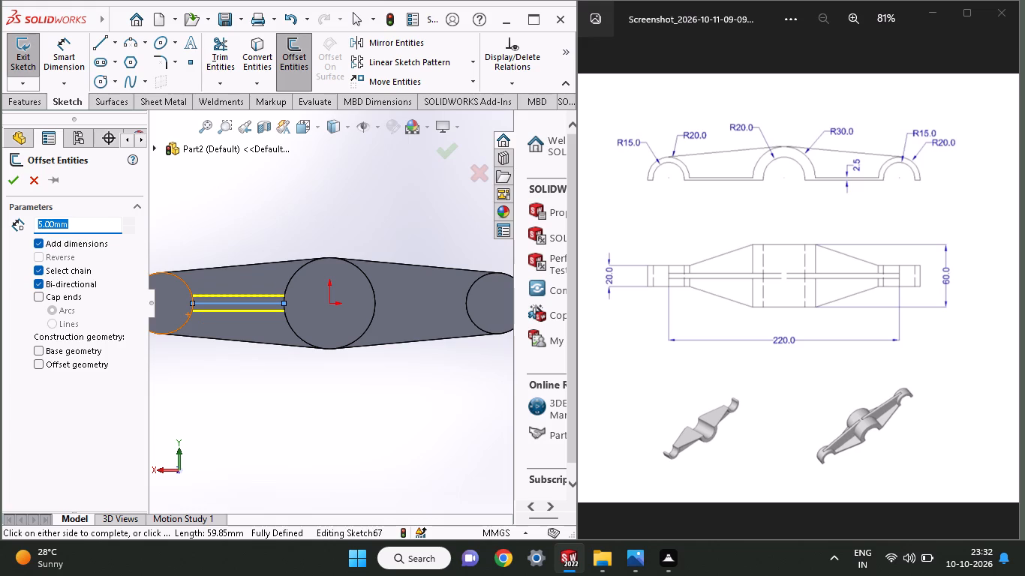
left_click(19, 183)
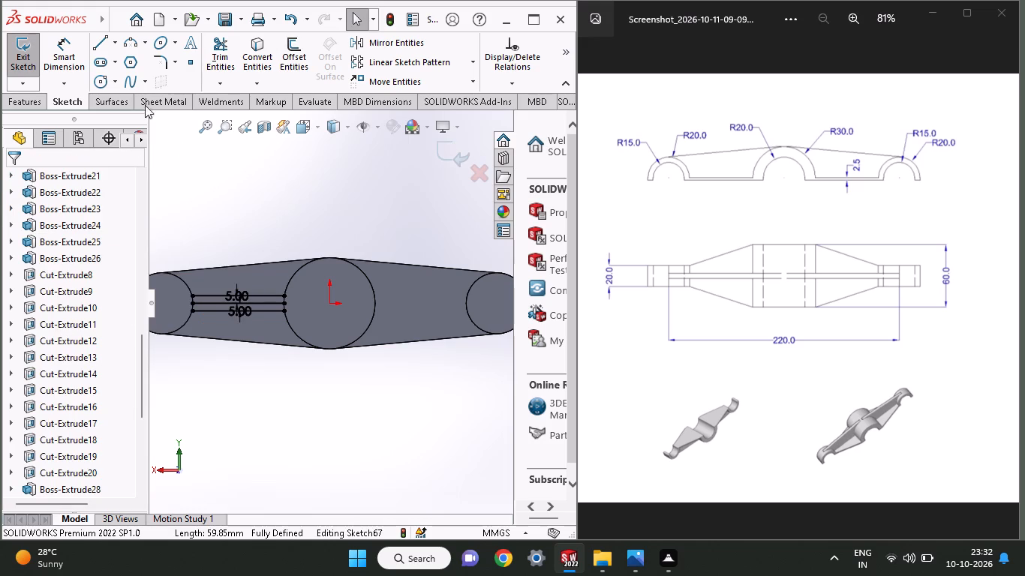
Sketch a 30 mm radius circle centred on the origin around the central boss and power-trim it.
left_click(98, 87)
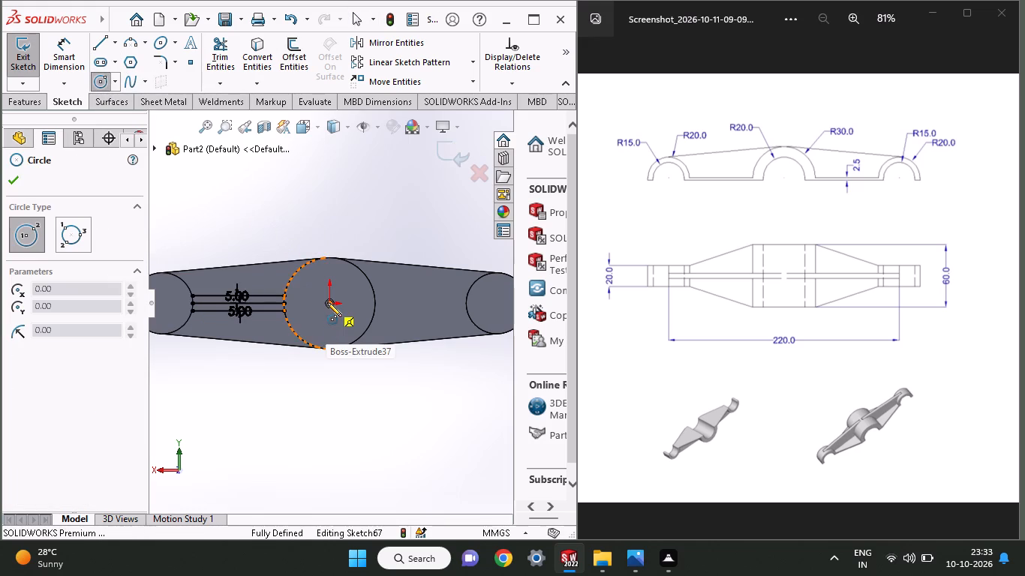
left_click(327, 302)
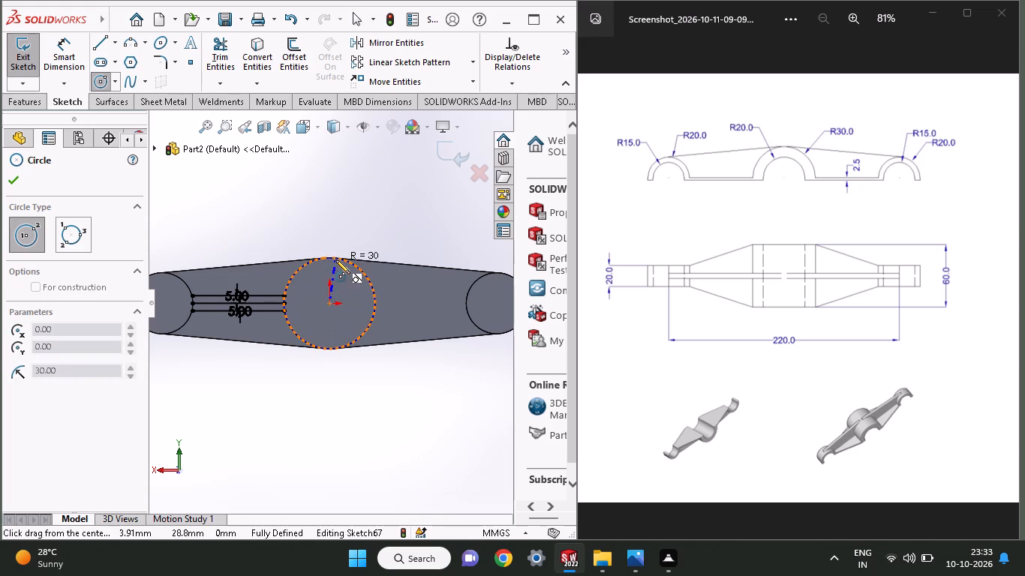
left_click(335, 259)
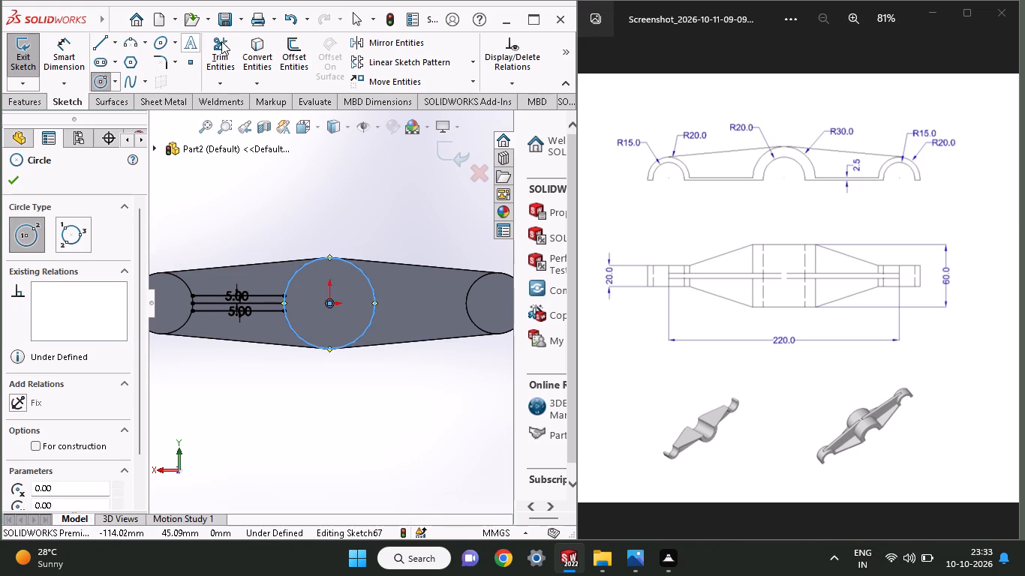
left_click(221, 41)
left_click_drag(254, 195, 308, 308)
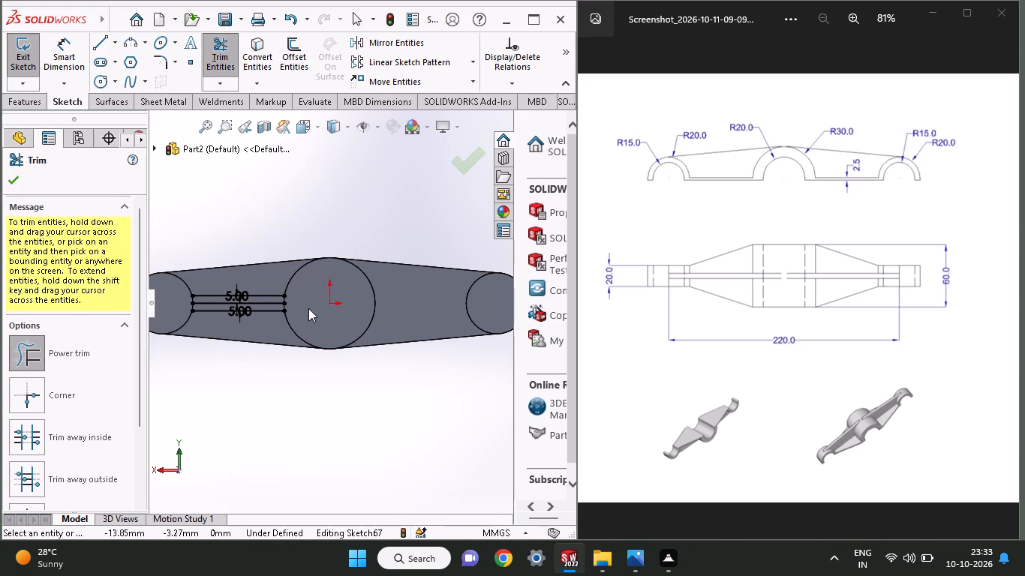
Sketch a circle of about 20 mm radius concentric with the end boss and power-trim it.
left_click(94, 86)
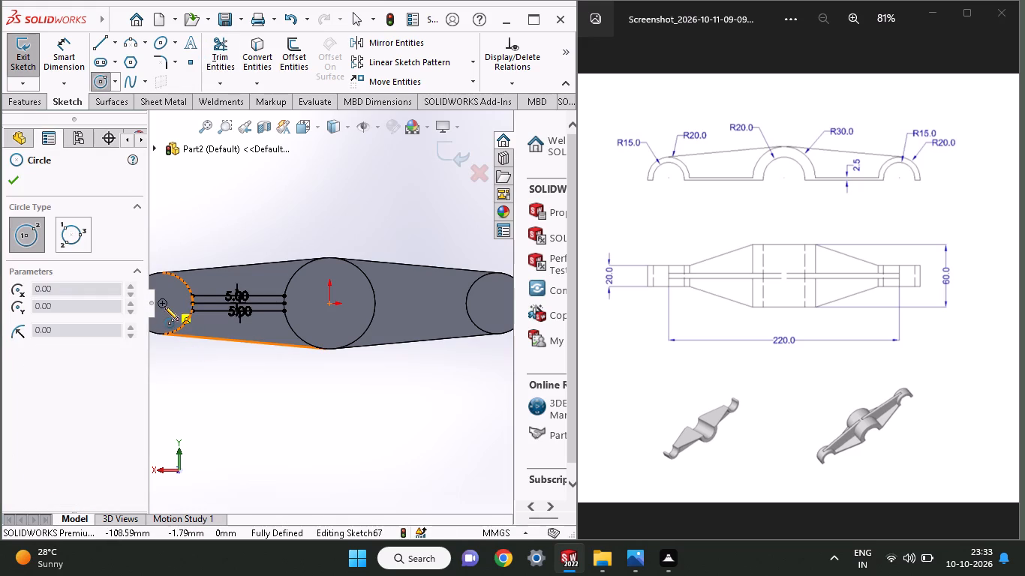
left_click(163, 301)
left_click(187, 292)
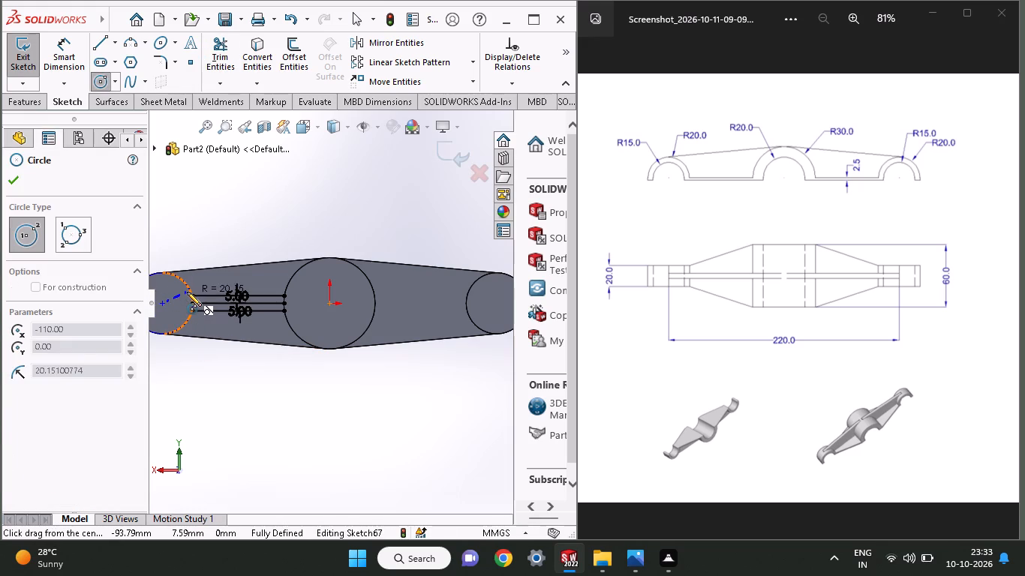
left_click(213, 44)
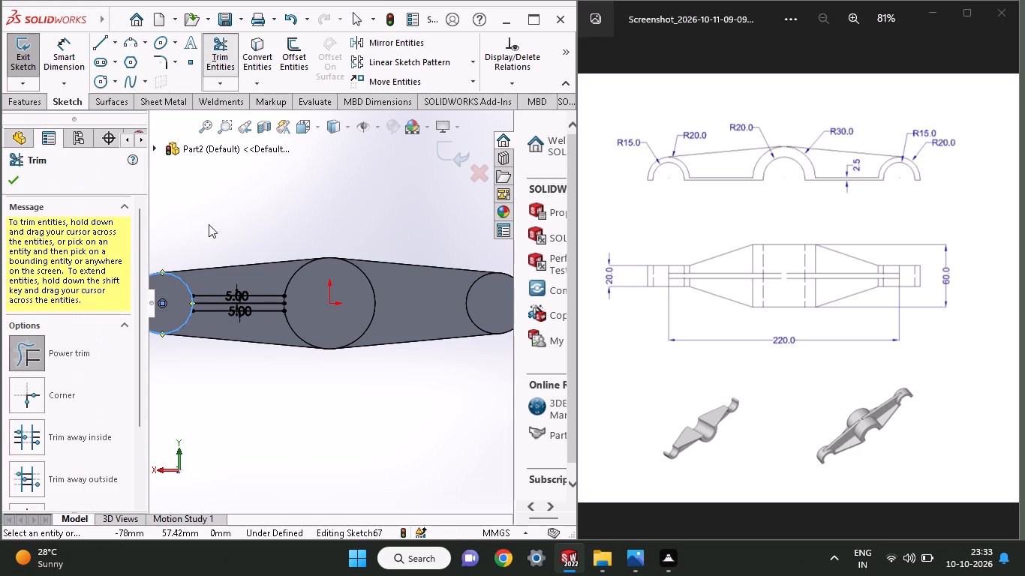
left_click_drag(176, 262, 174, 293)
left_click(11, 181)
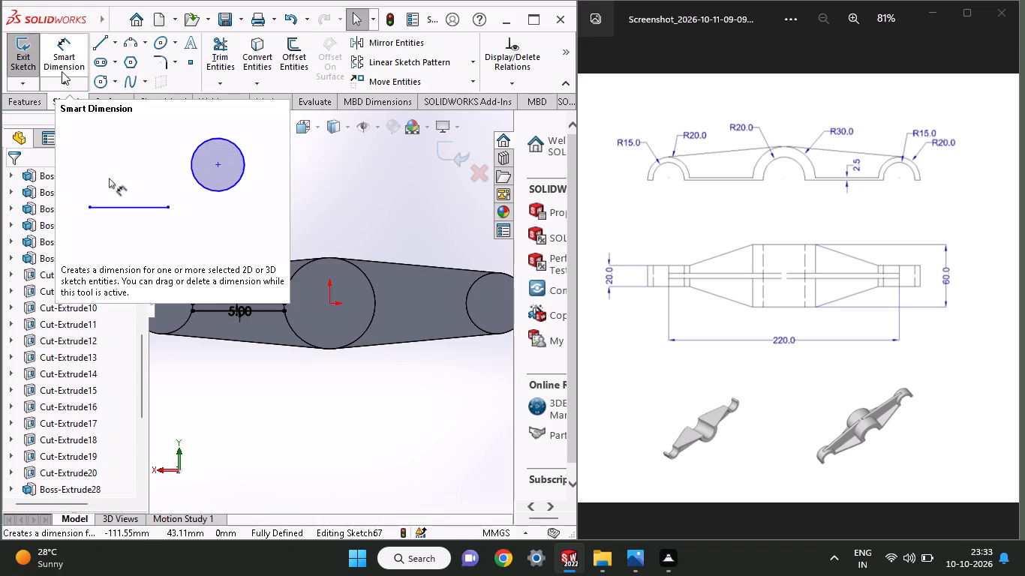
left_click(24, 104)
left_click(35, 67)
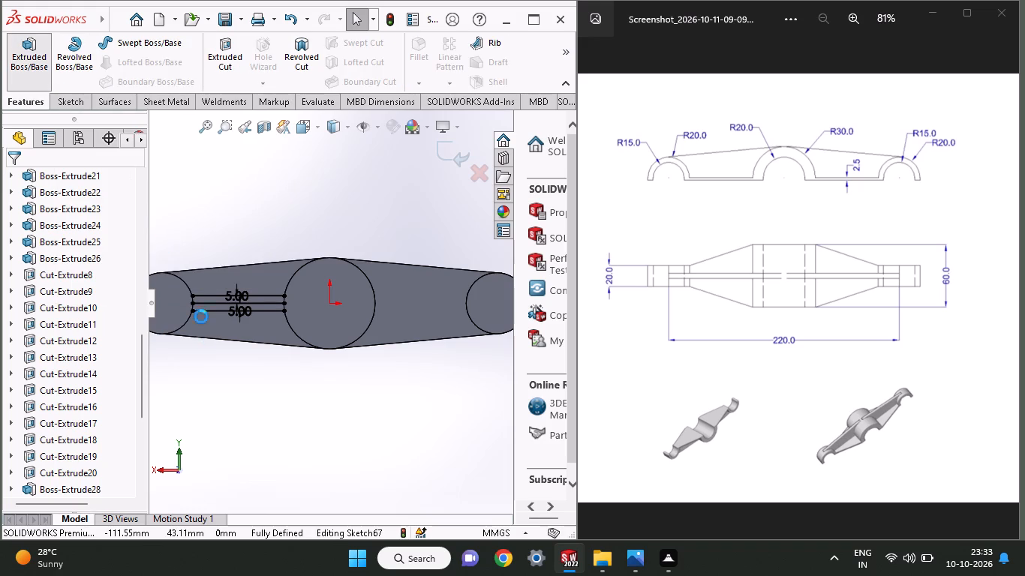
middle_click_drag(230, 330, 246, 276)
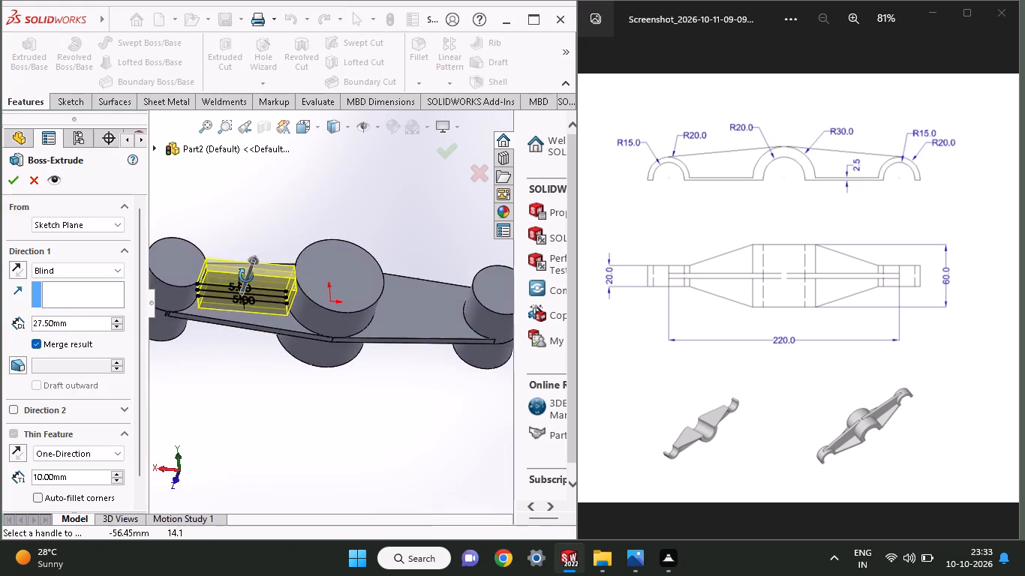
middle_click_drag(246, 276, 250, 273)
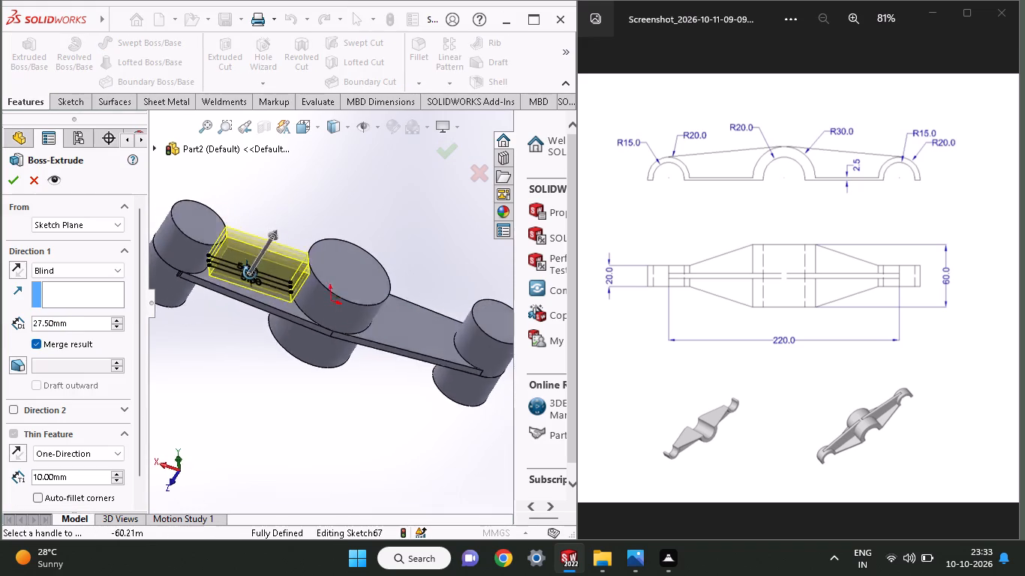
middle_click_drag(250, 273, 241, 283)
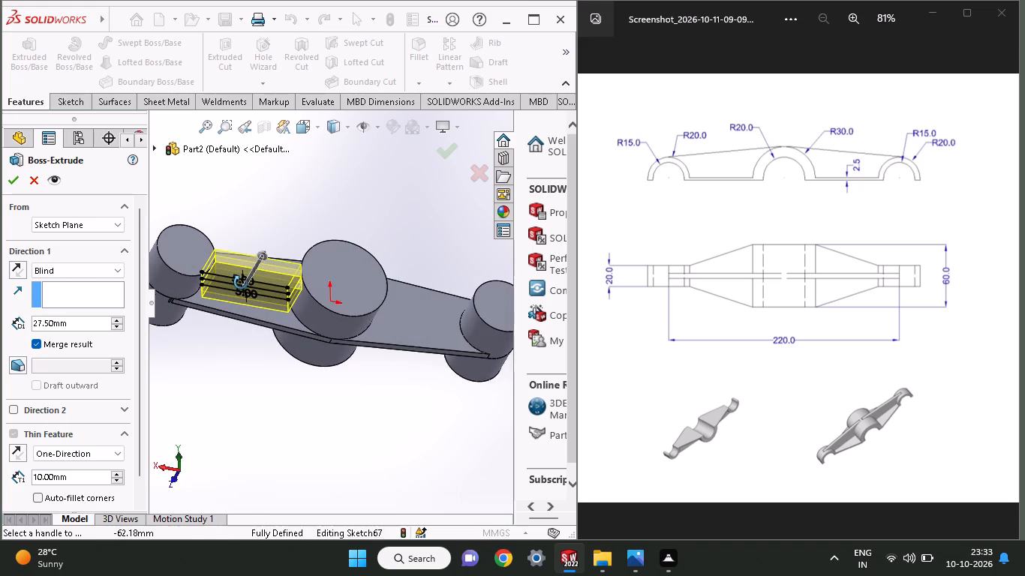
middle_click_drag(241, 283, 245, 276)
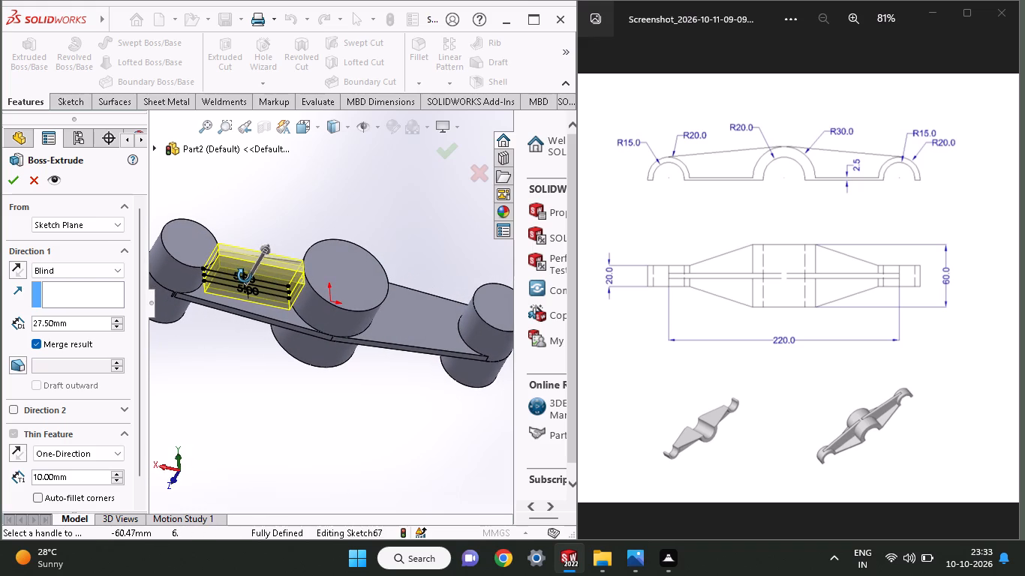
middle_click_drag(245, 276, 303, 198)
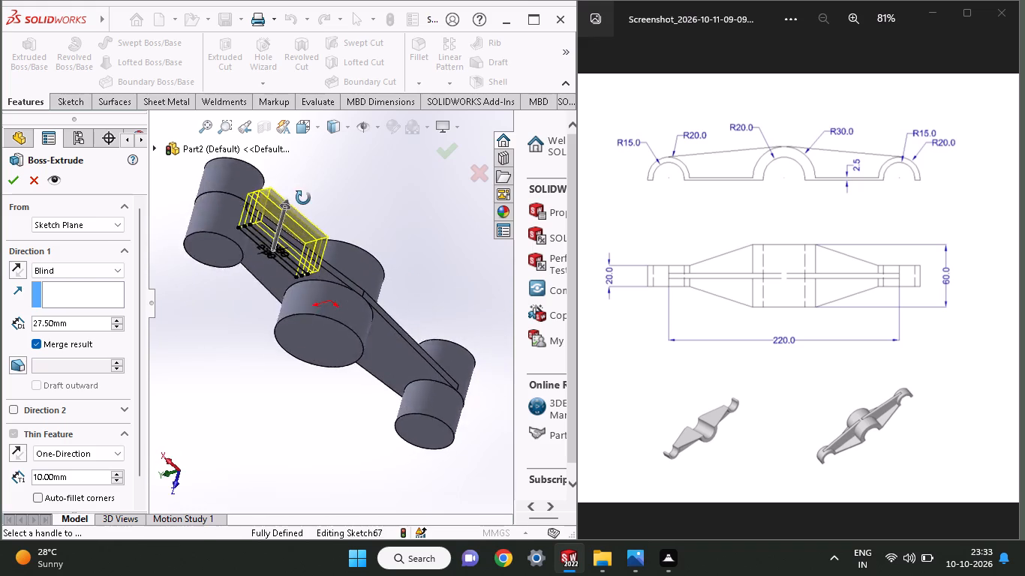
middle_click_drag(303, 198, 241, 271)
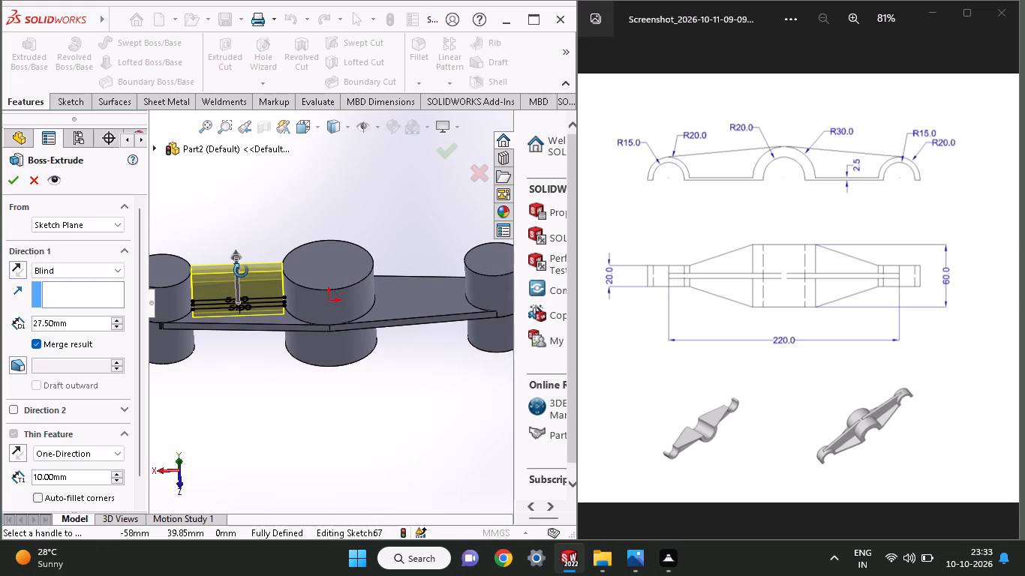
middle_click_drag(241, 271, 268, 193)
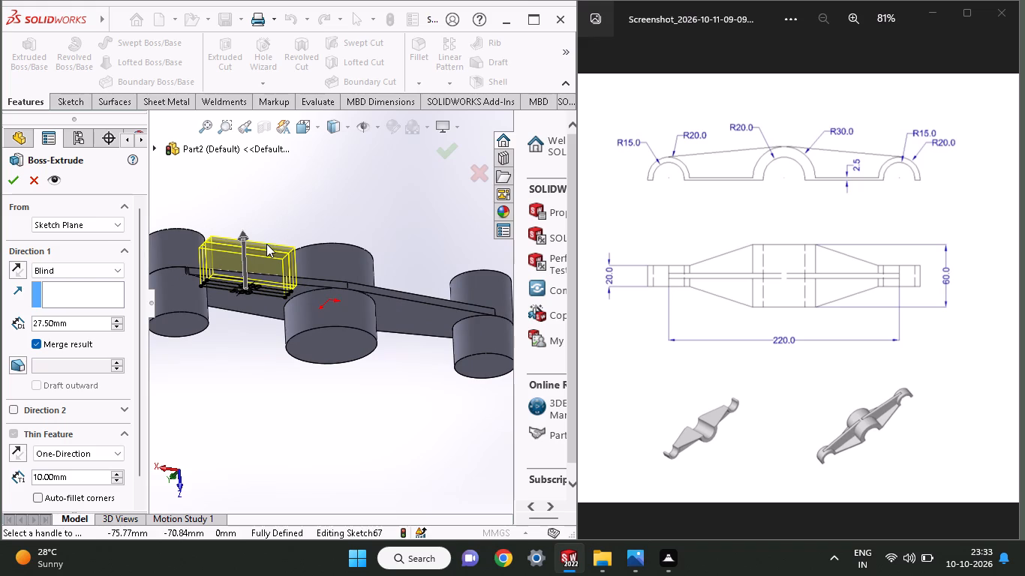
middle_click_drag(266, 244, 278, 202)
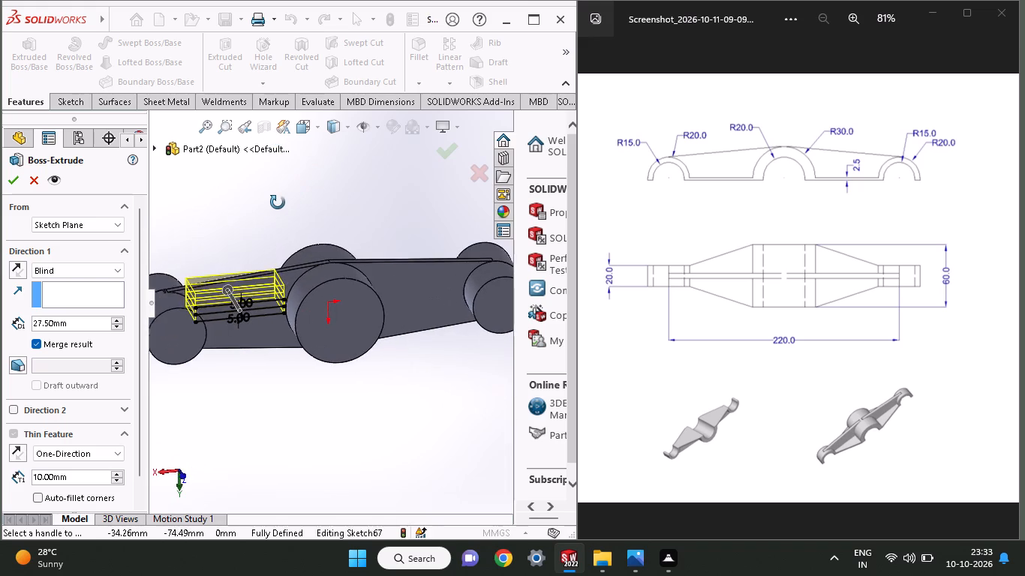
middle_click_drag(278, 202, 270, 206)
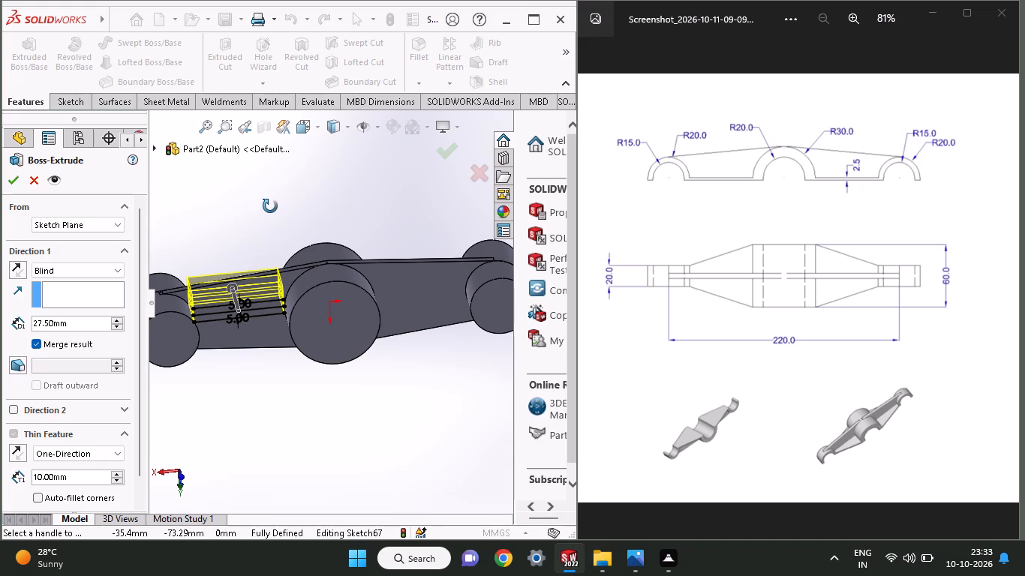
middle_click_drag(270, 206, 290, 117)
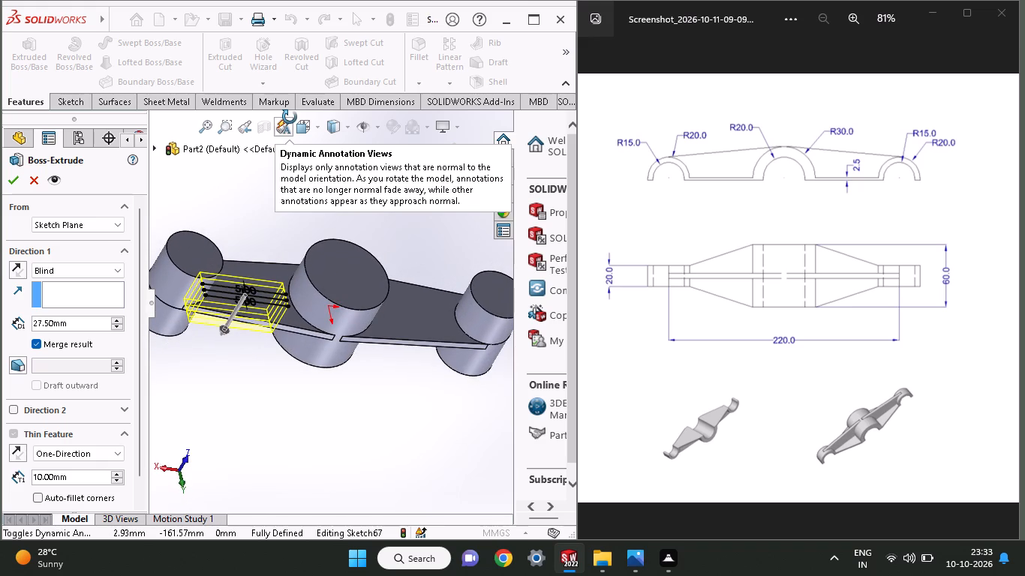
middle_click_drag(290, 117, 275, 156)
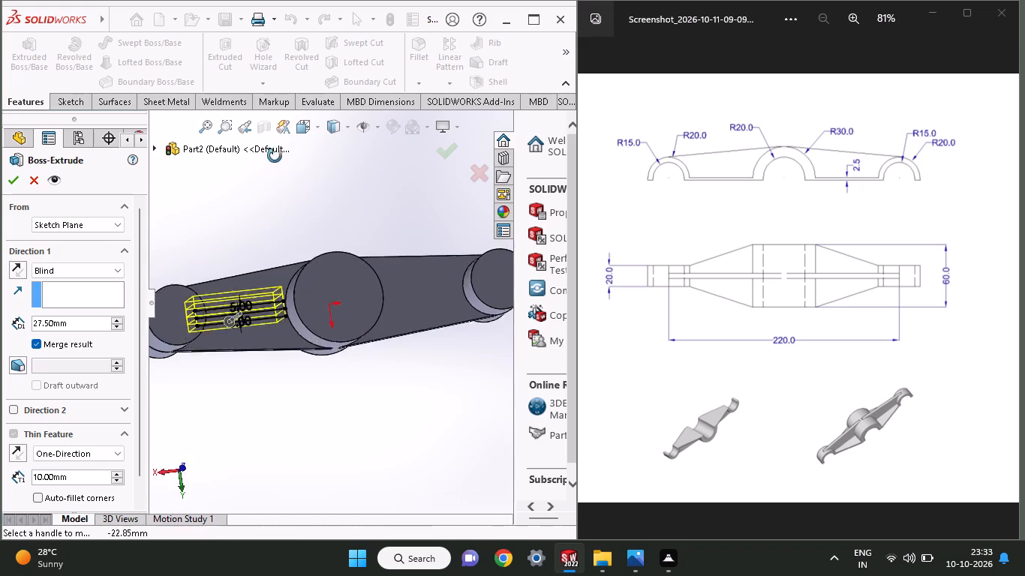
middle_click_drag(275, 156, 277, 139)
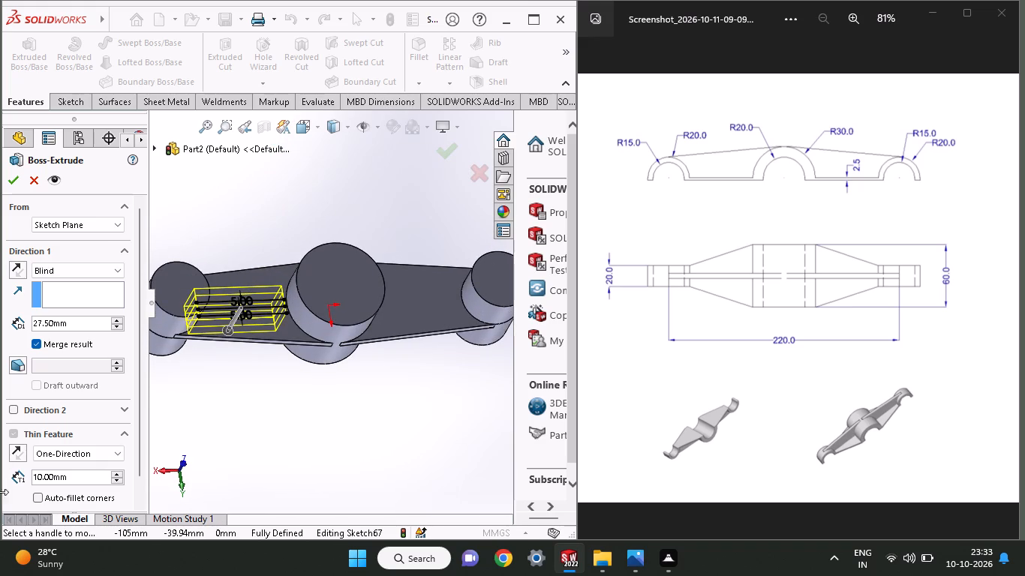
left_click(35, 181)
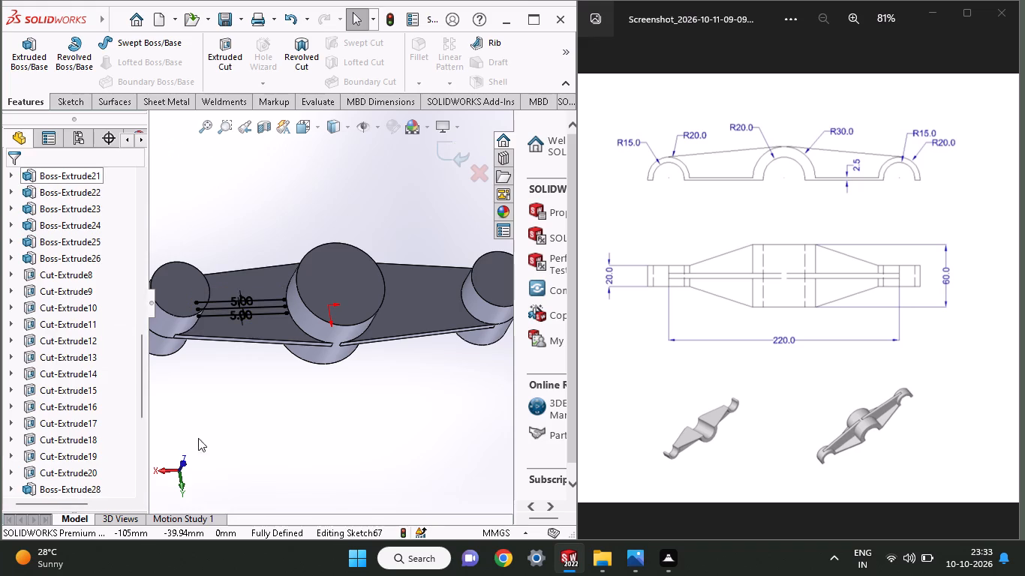
Delete the horizontal centre line and its two 5 mm offset lines from the arm web sketch.
middle_click_drag(305, 424, 312, 370)
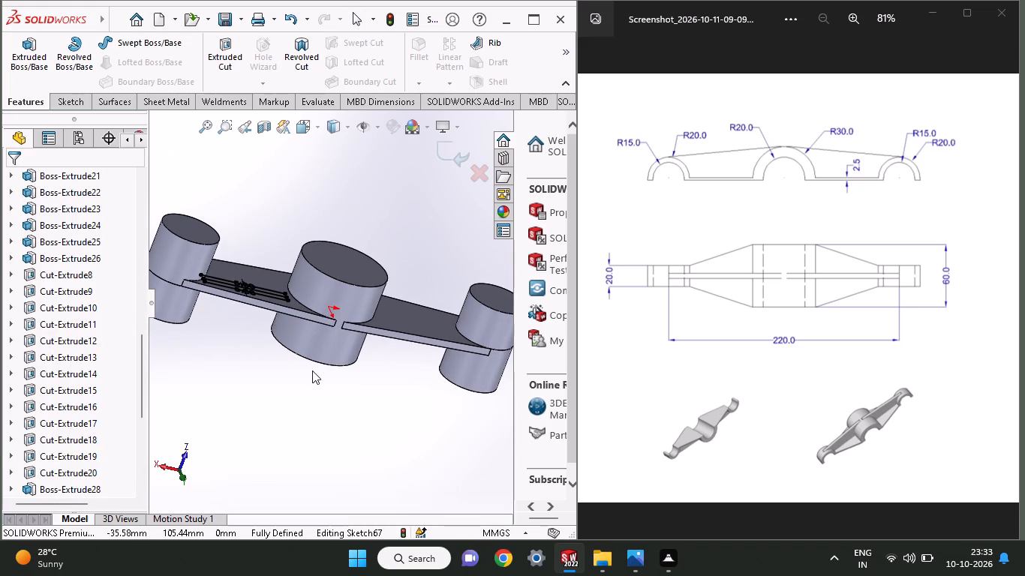
middle_click_drag(183, 366, 169, 428)
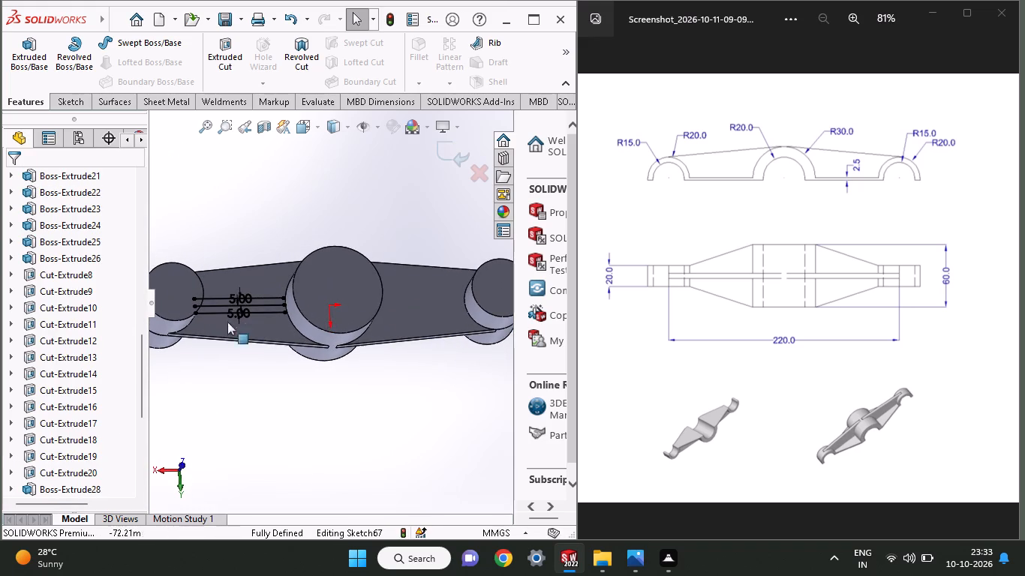
left_click_drag(281, 282, 198, 328)
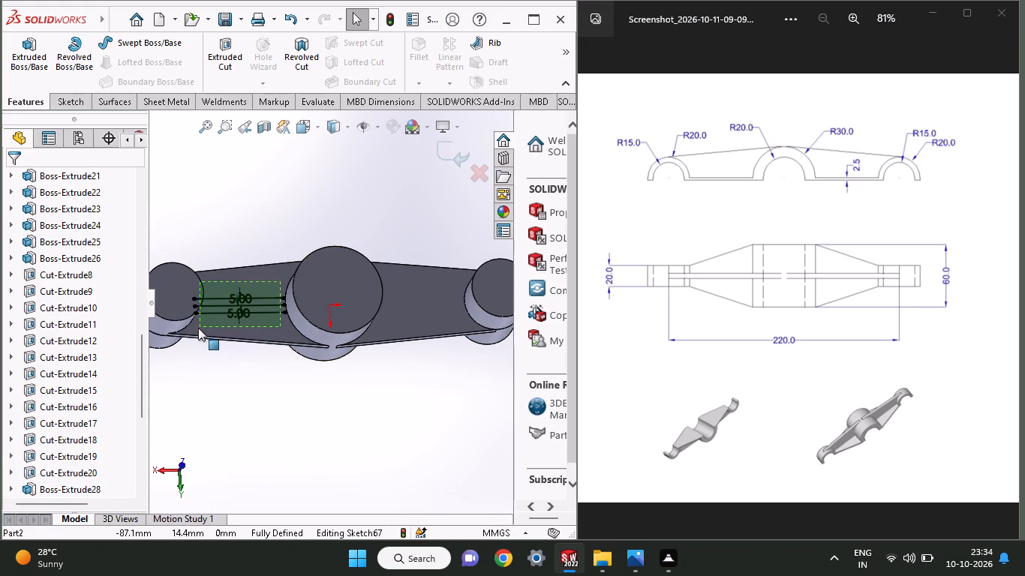
left_click_drag(198, 328, 188, 330)
right_click(197, 328)
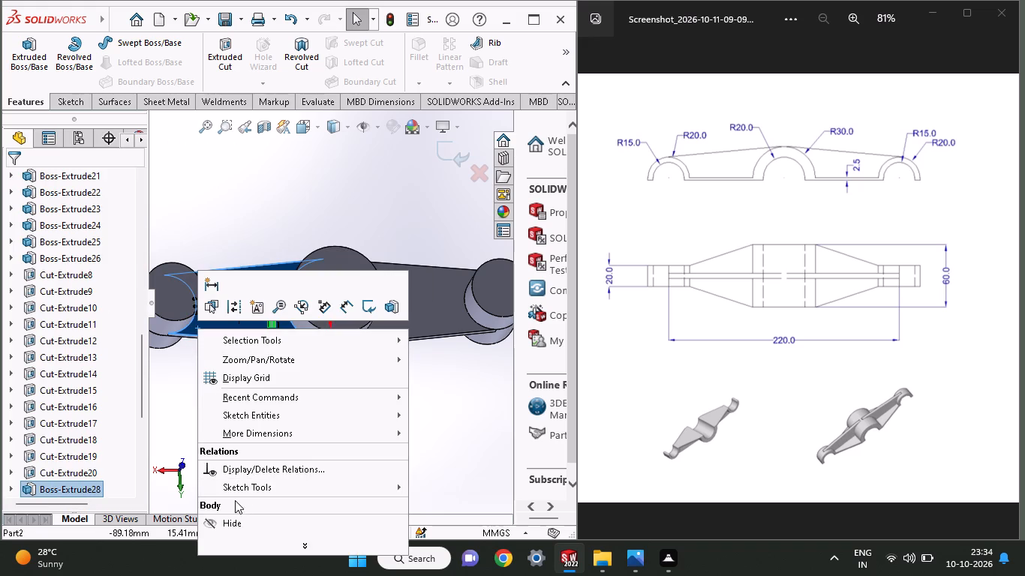
left_click(167, 439)
left_click_drag(226, 370, 307, 256)
left_click(277, 313)
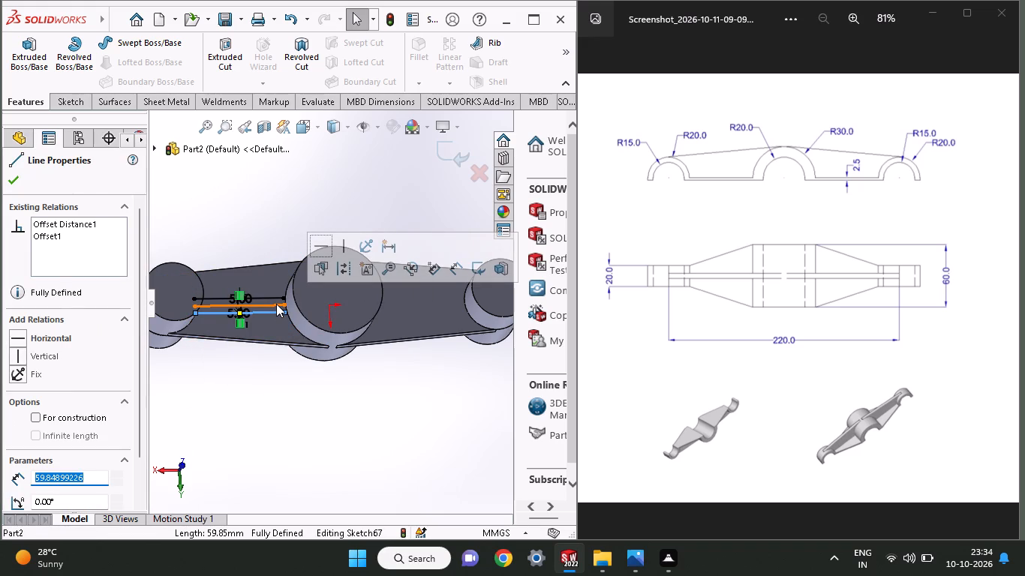
left_click(276, 304, "shift")
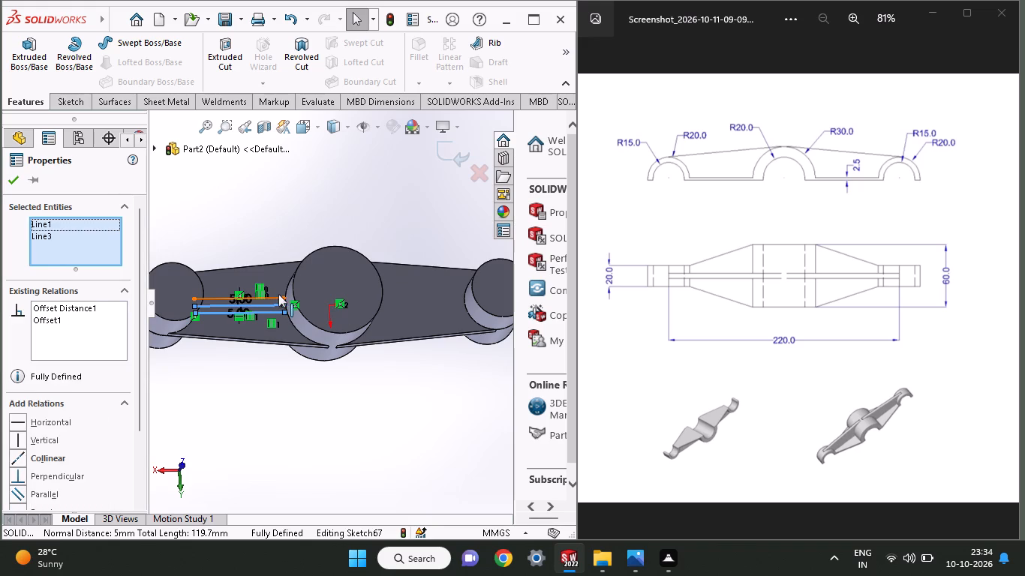
left_click(278, 294, "shift")
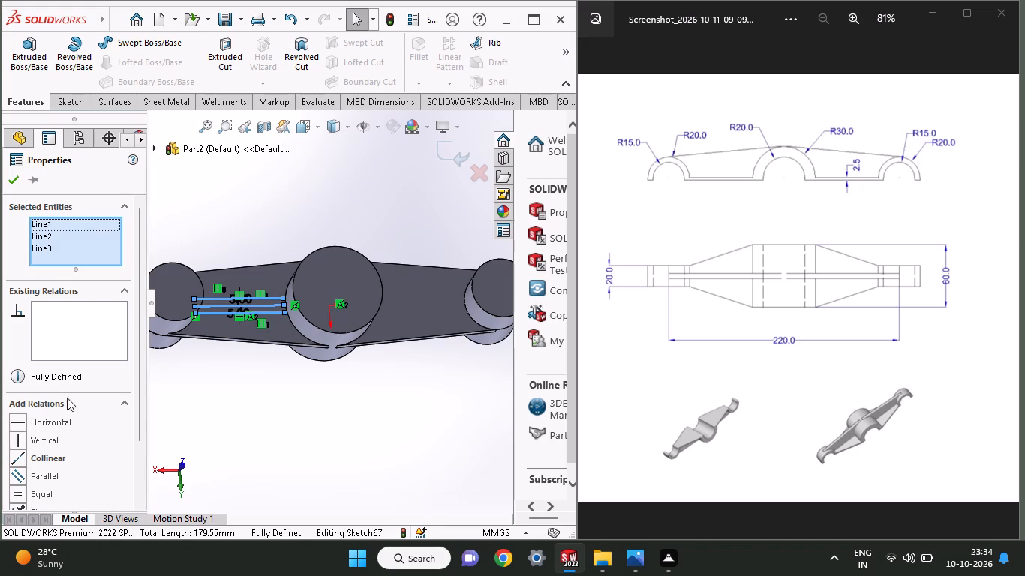
right_click(157, 373)
left_click(196, 502)
Exit the sketch on the arm web's flat face.
scroll(196, 502, "down", 1)
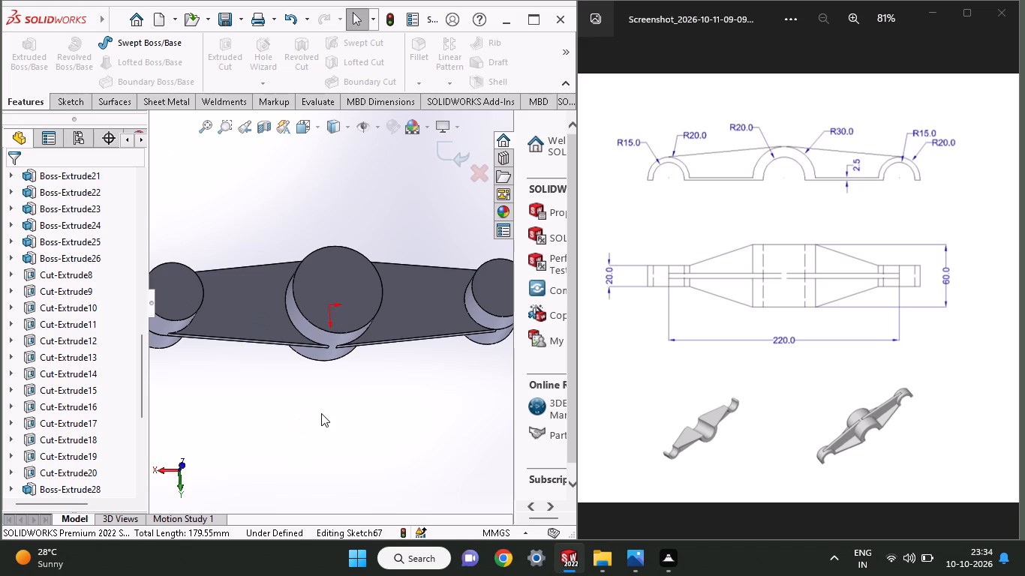
middle_click_drag(321, 413, 333, 373)
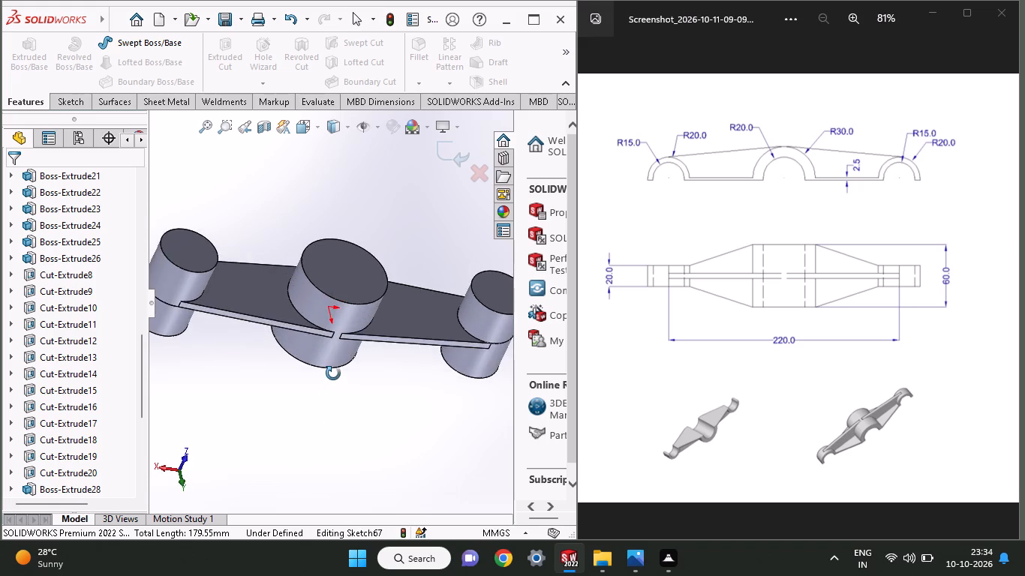
middle_click_drag(333, 373, 305, 349)
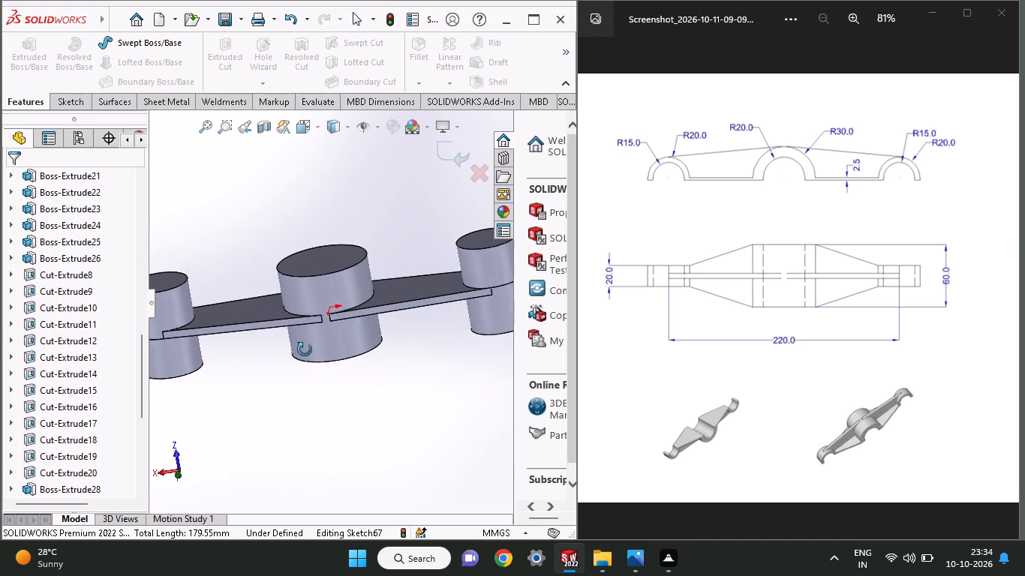
middle_click_drag(305, 349, 311, 338)
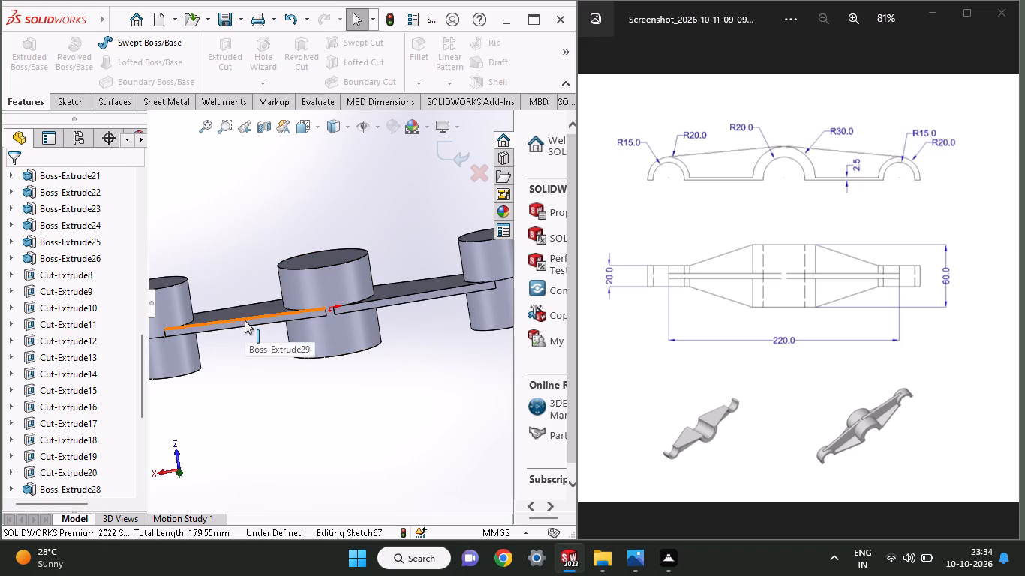
scroll(245, 320, "up", 3, "ctrl")
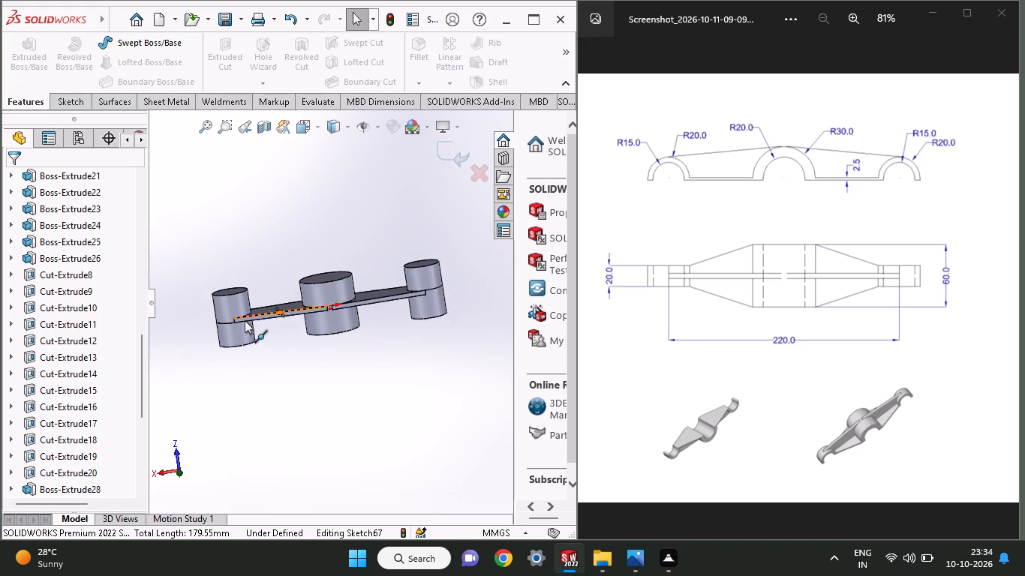
scroll(245, 320, "down", 7, "ctrl")
left_click(330, 303)
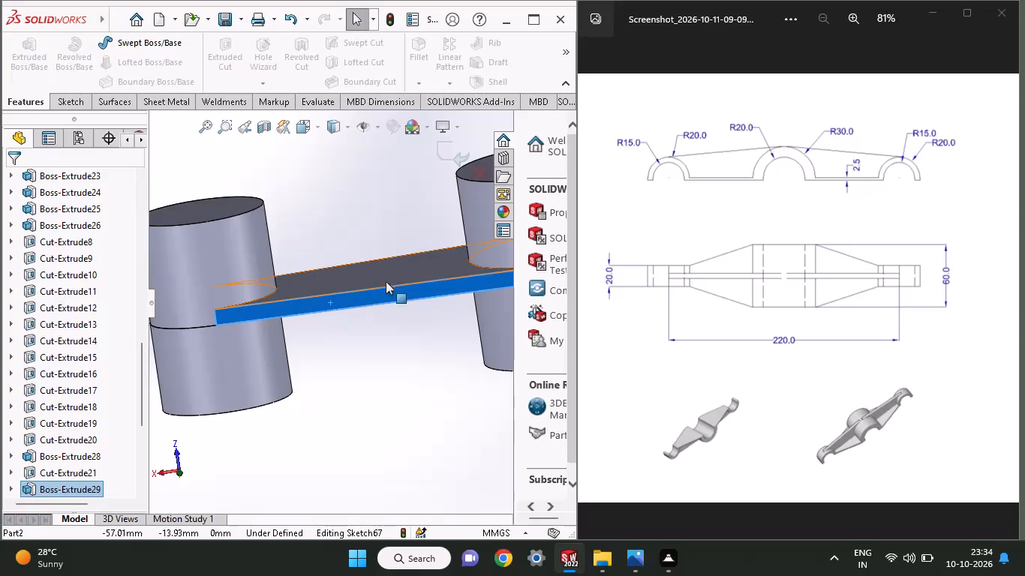
right_click(350, 361)
left_click(521, 327)
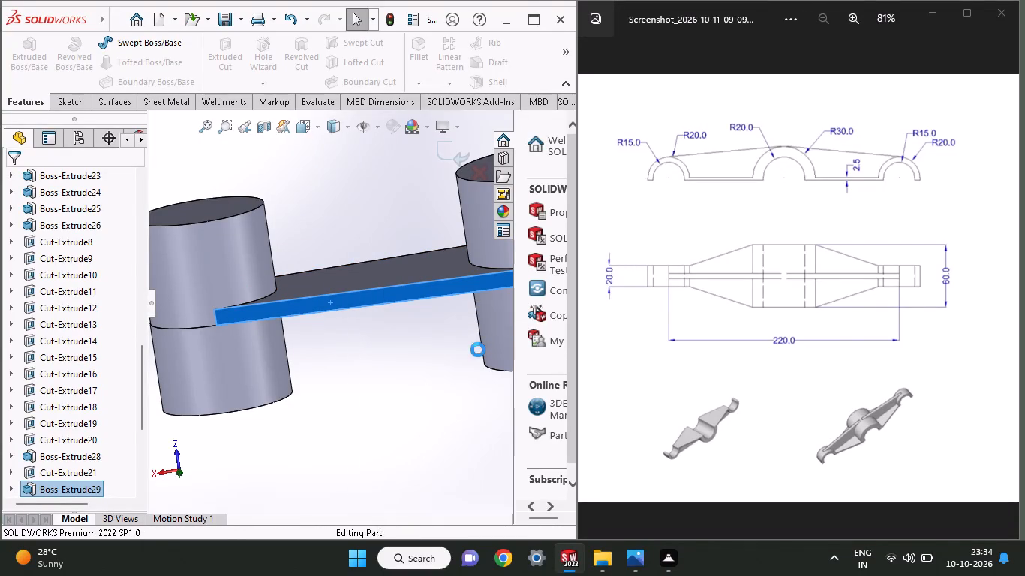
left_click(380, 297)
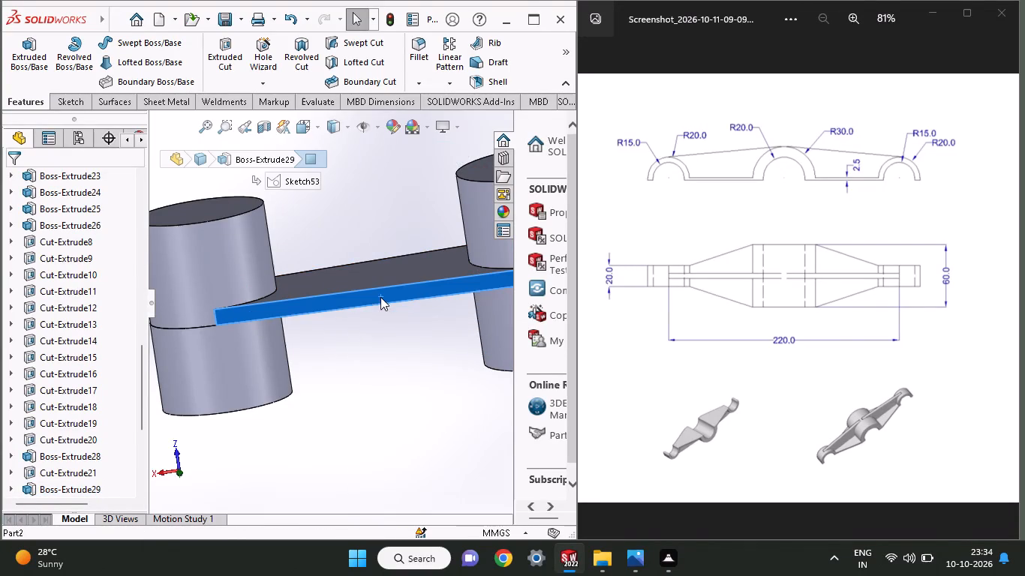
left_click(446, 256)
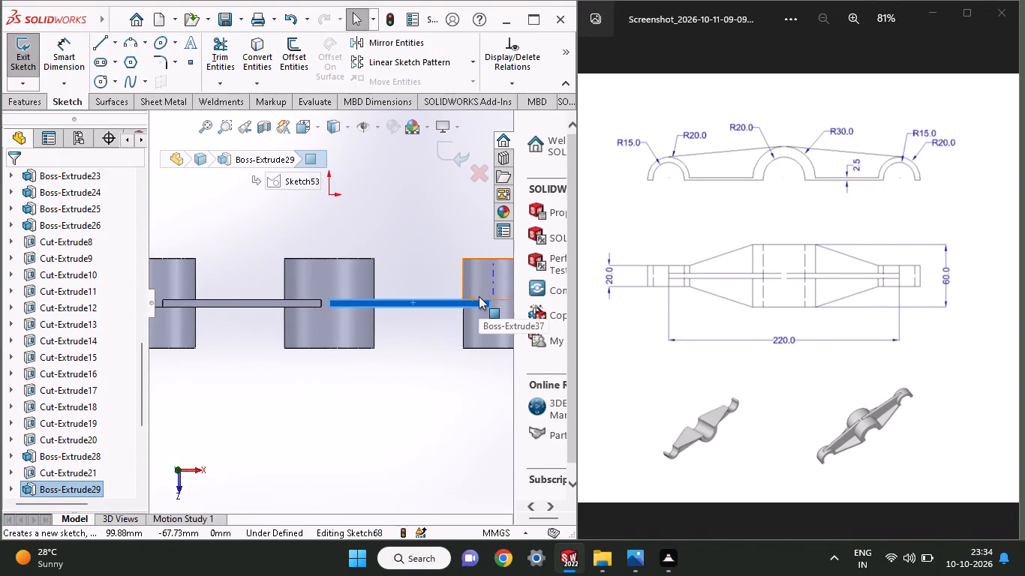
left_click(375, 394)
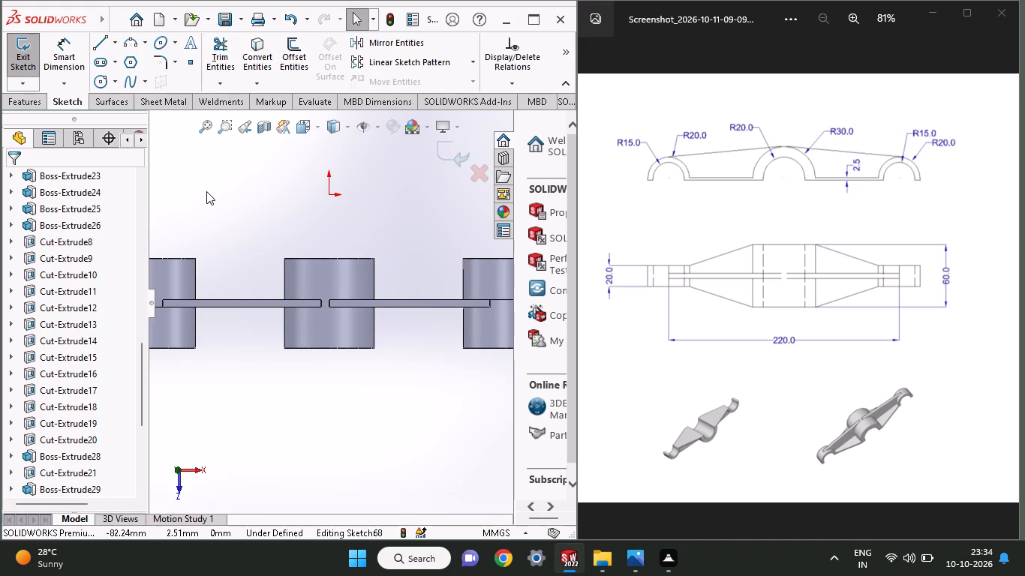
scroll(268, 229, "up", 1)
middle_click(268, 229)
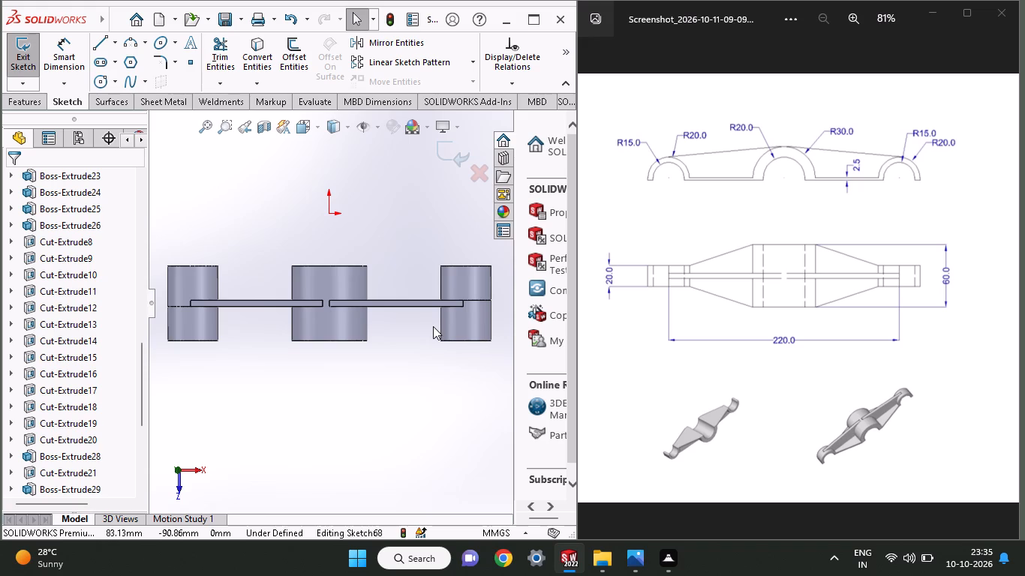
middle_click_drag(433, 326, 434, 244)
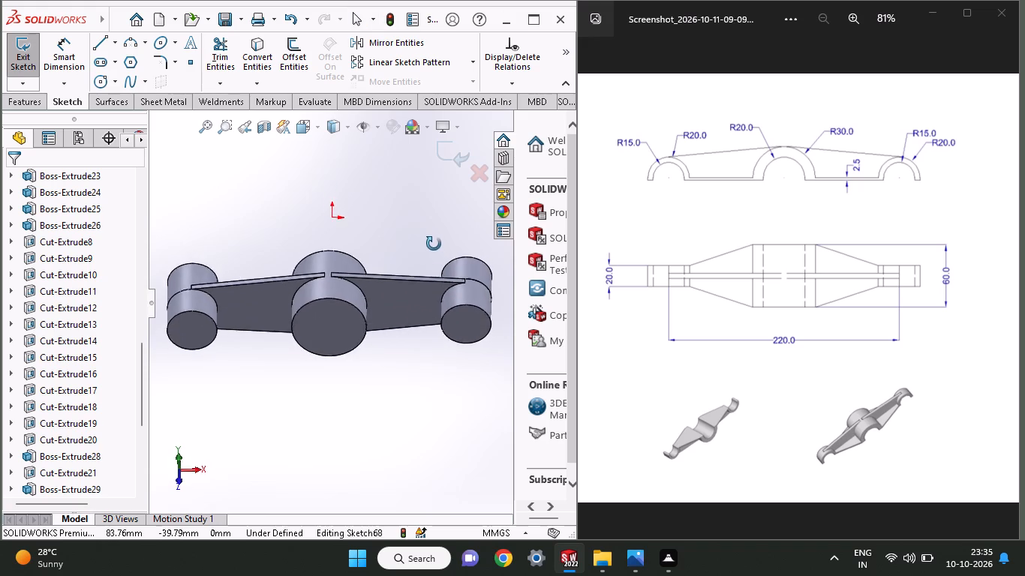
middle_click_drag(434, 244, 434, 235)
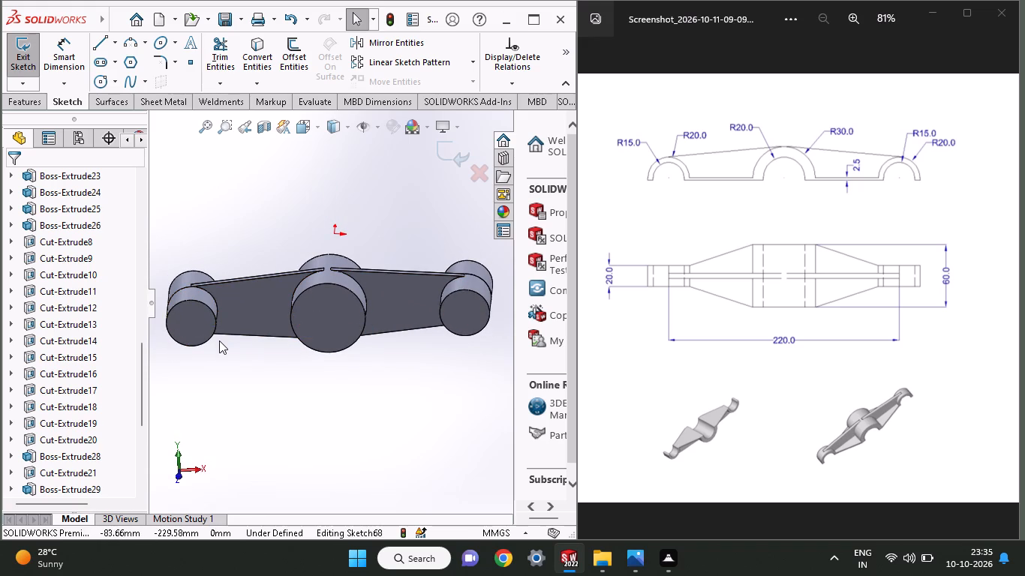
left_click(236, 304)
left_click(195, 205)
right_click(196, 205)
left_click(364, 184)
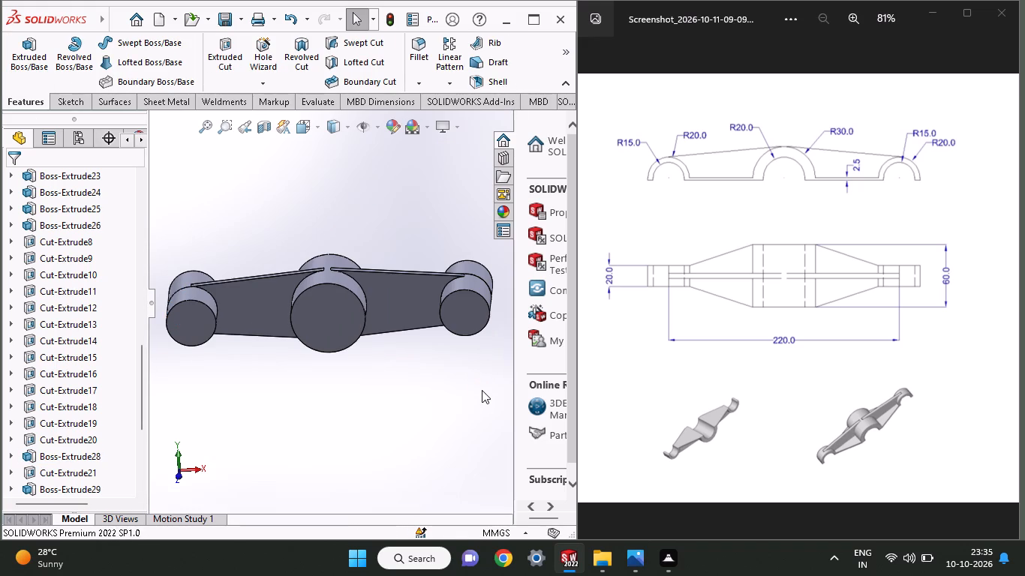
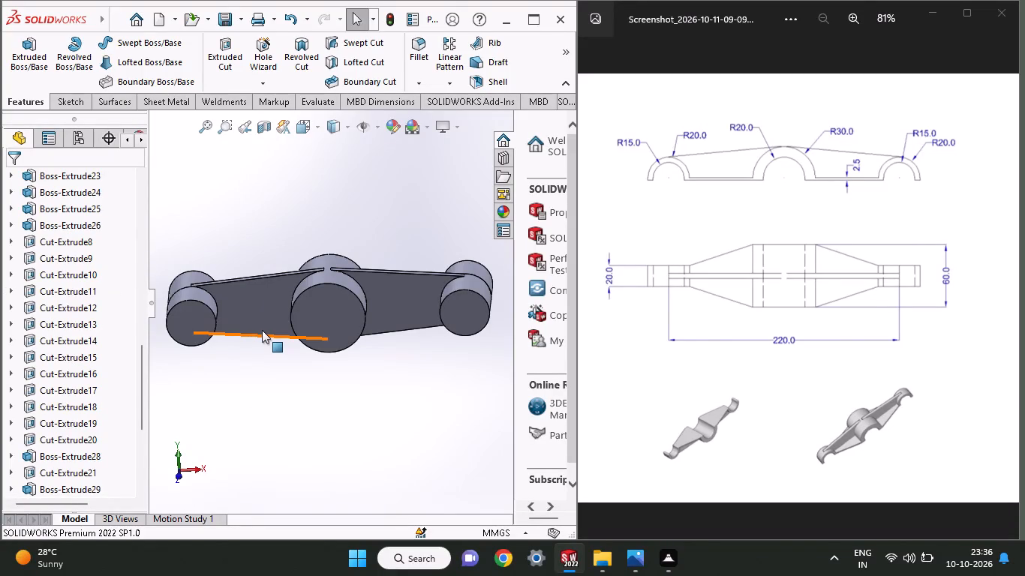
Start a sketch on the arm web's flat face and draw a horizontal centre line about 60 mm long between the end and central bosses.
middle_click_drag(252, 337, 252, 335)
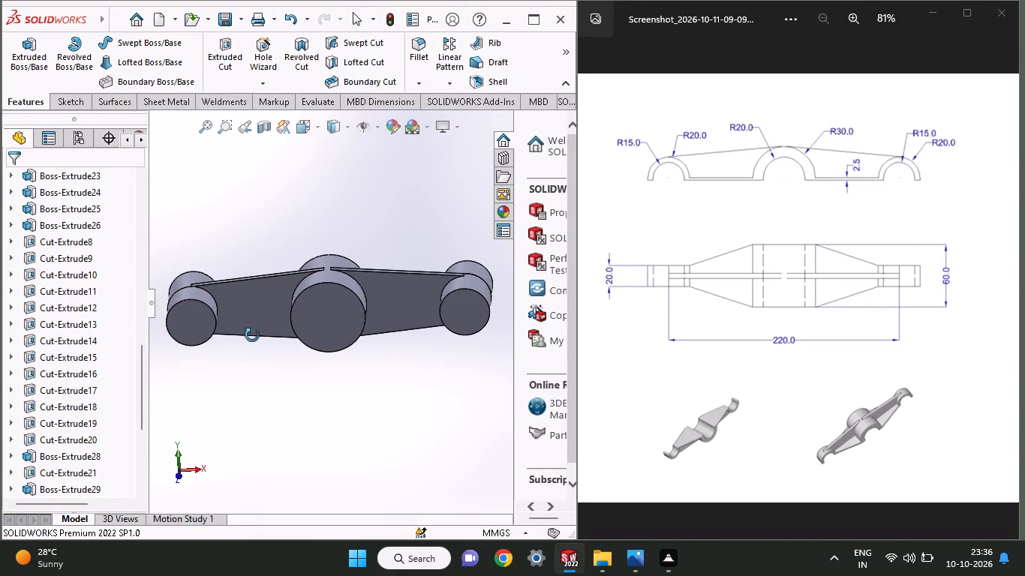
middle_click_drag(252, 335, 257, 214)
middle_click_drag(242, 241, 238, 303)
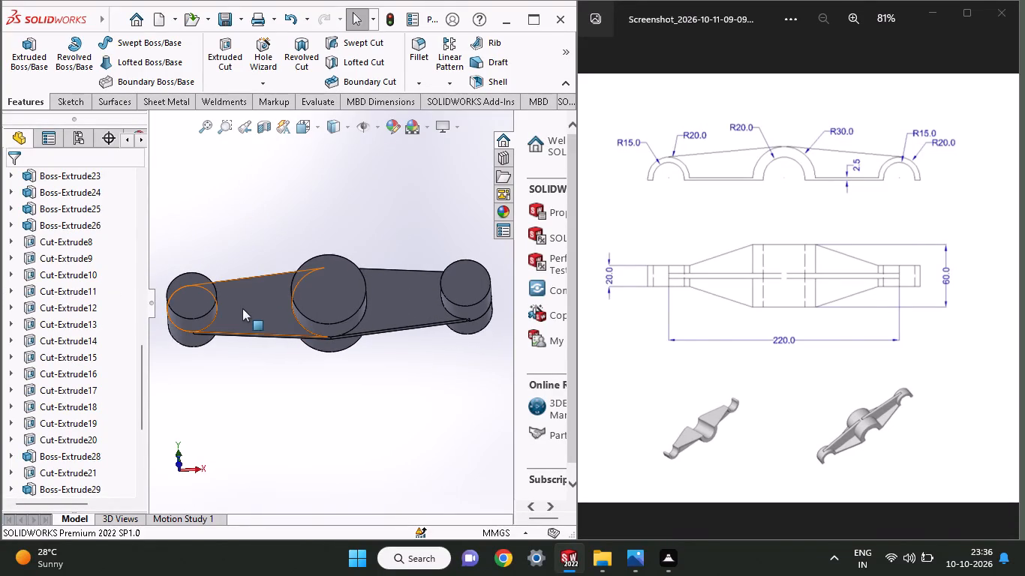
left_click(245, 310)
left_click(312, 266)
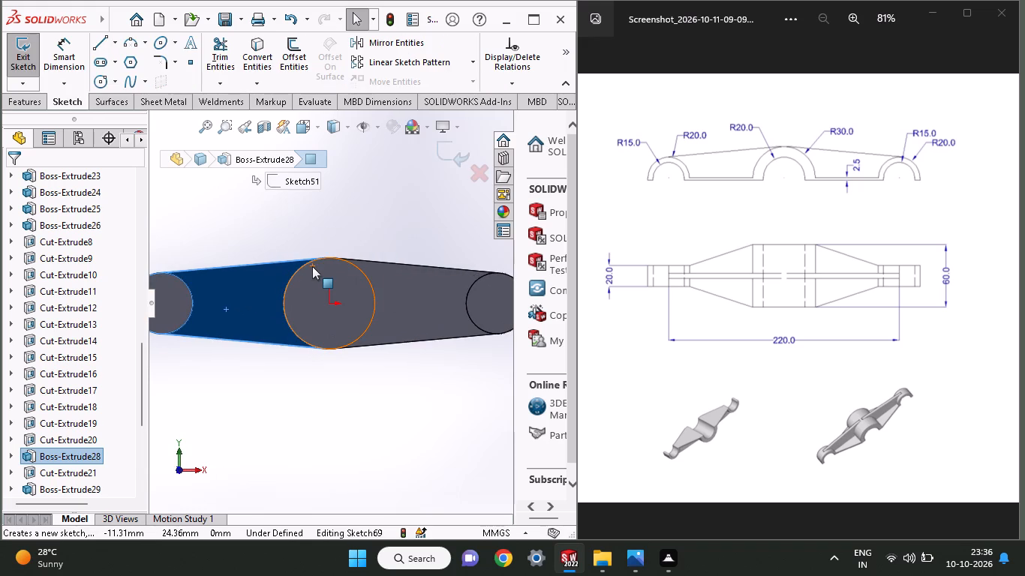
left_click(101, 50)
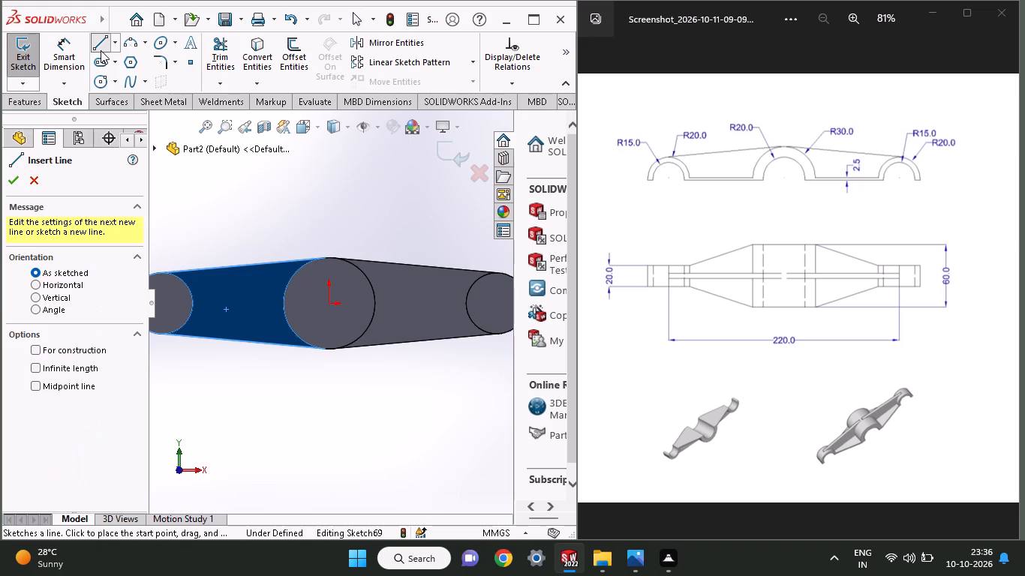
left_click(192, 301)
left_click(285, 303)
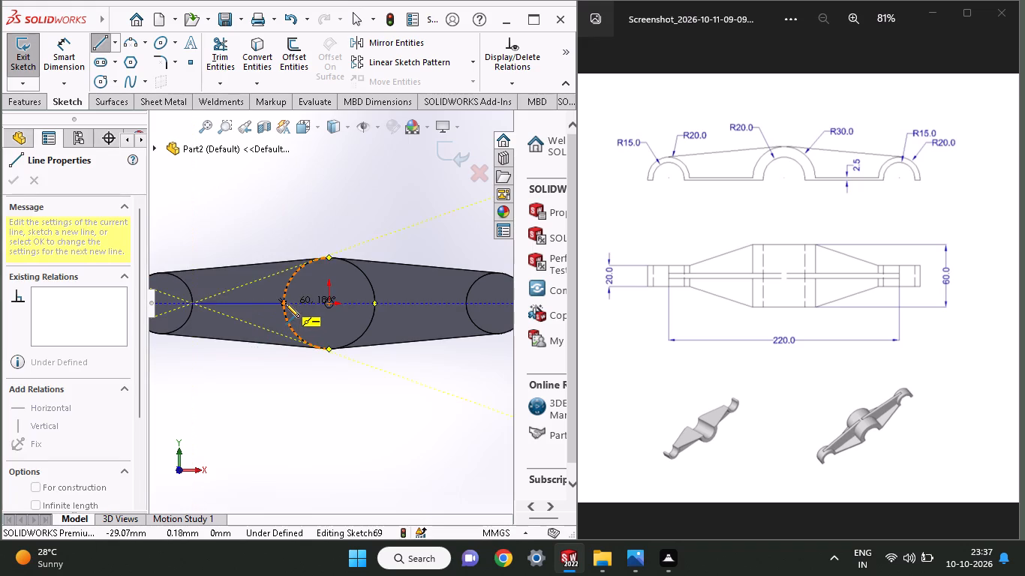
right_click(268, 224)
left_click(284, 235)
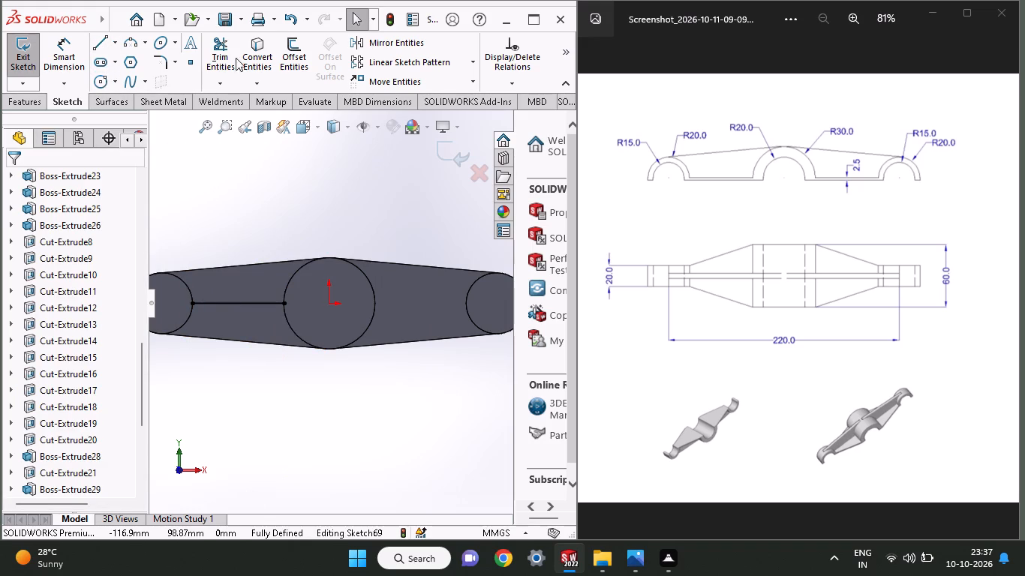
Sketch a horizontal line about 7 mm above the centre line, its ends overlapping the end and central bosses.
left_click(105, 45)
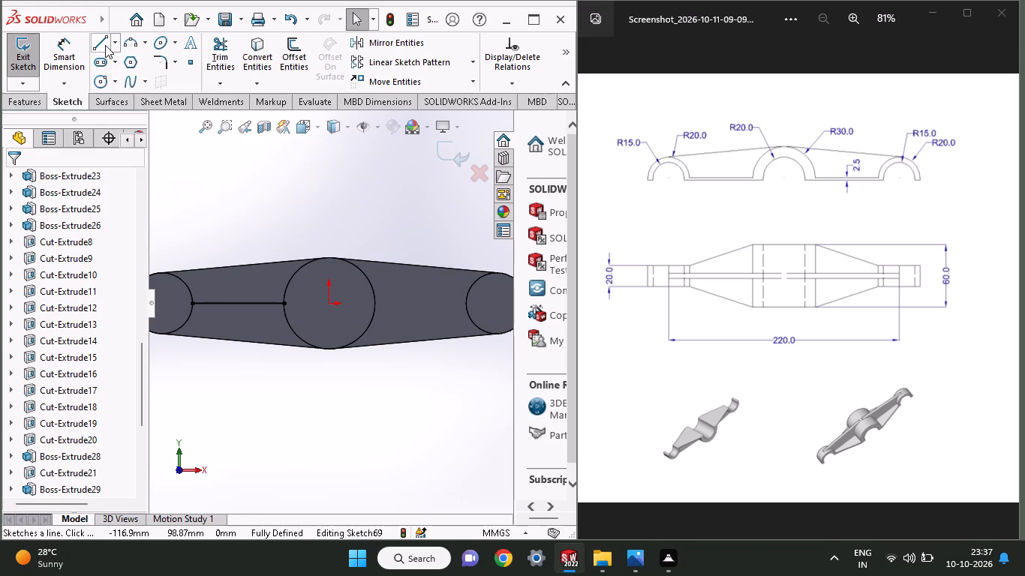
left_click(182, 292)
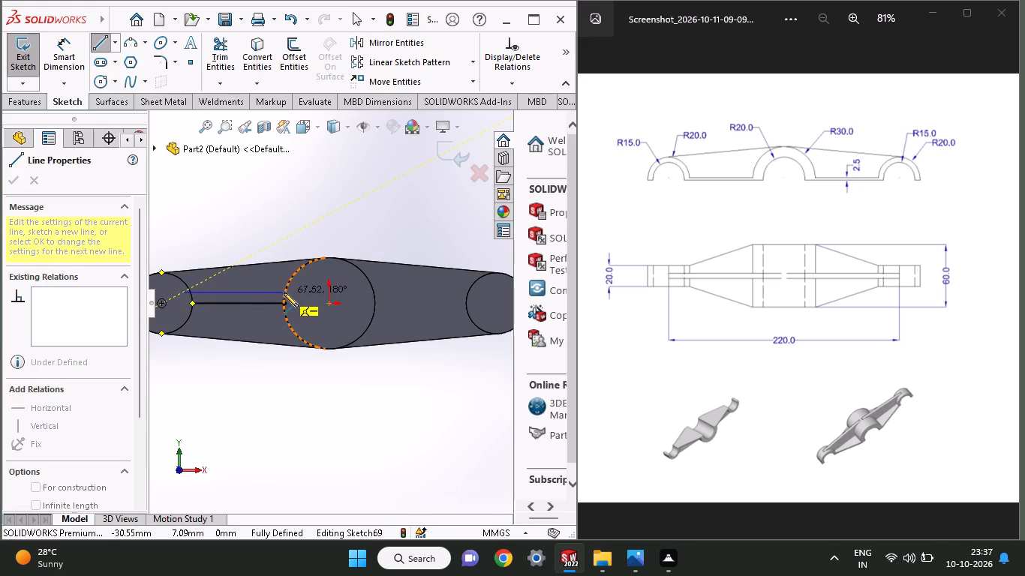
left_click(293, 293)
right_click(236, 226)
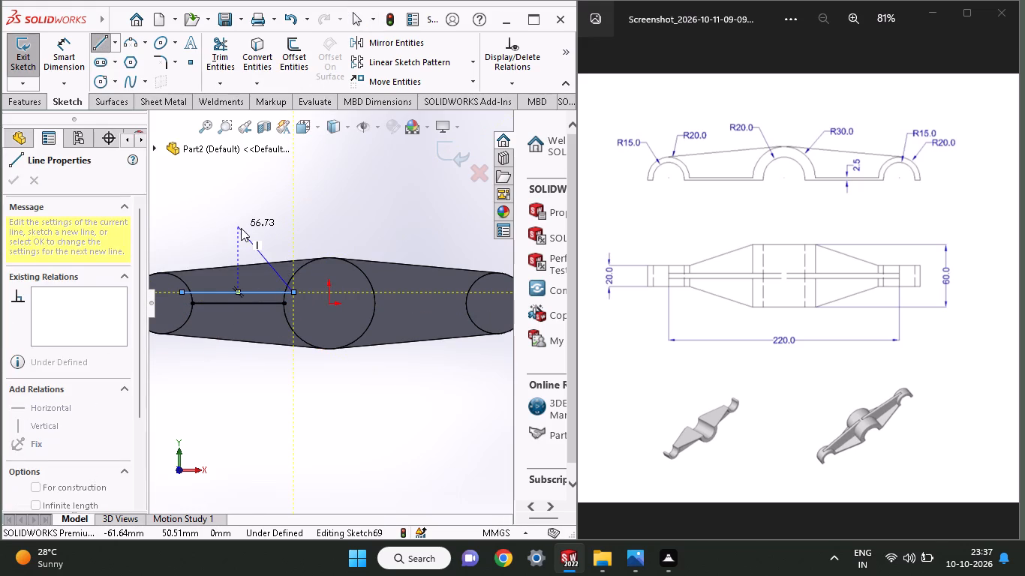
left_click(248, 237)
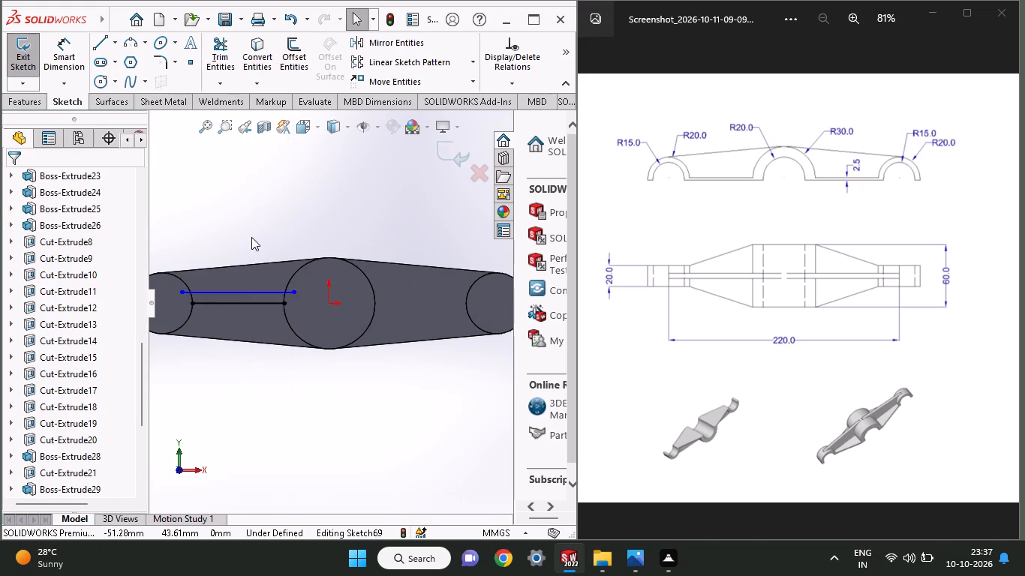
Sketch a line about 73 mm long below the centre line, overlapping both bosses, and give it a Horizontal relation.
left_click(92, 44)
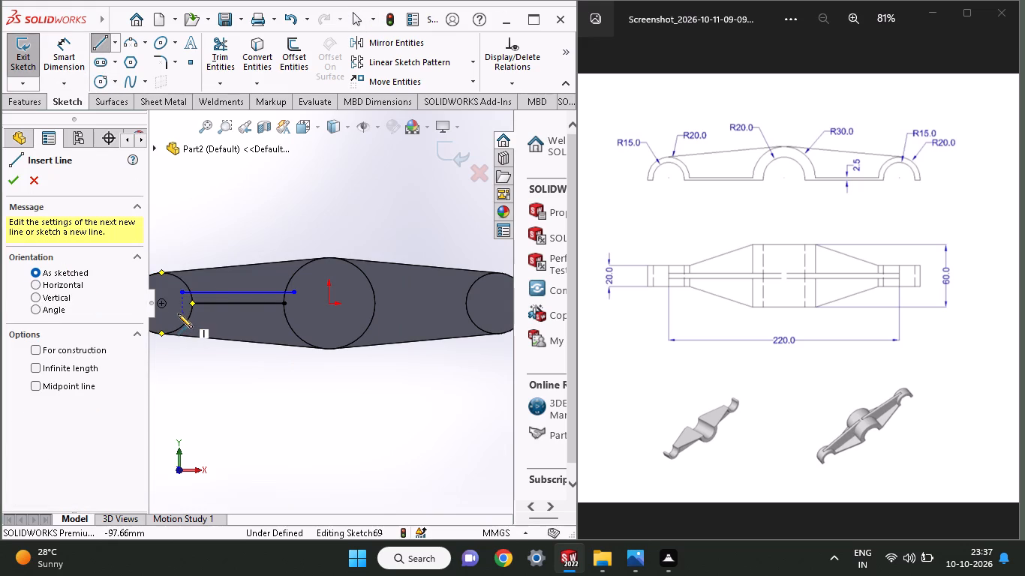
left_click(179, 313)
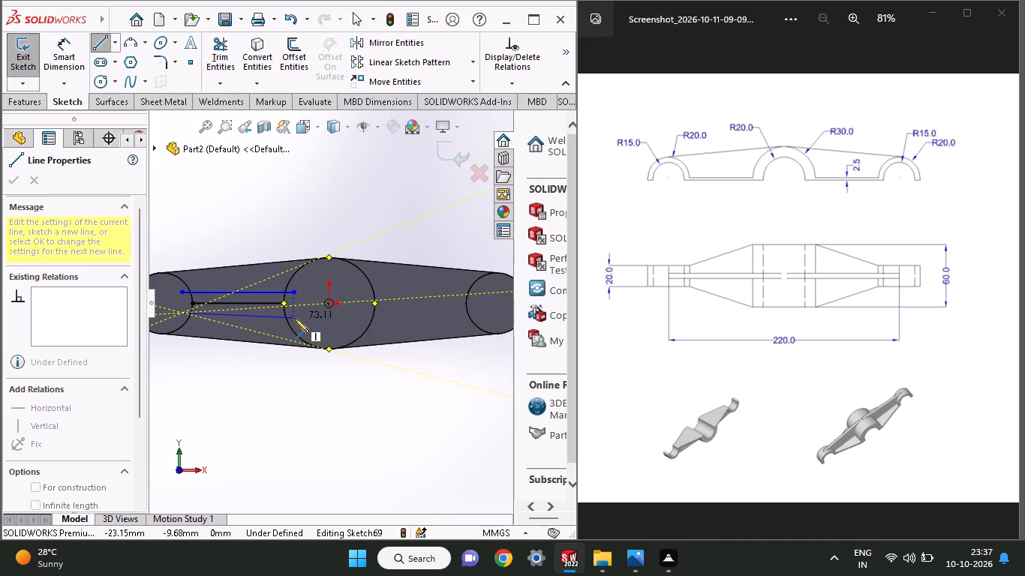
left_click(294, 318)
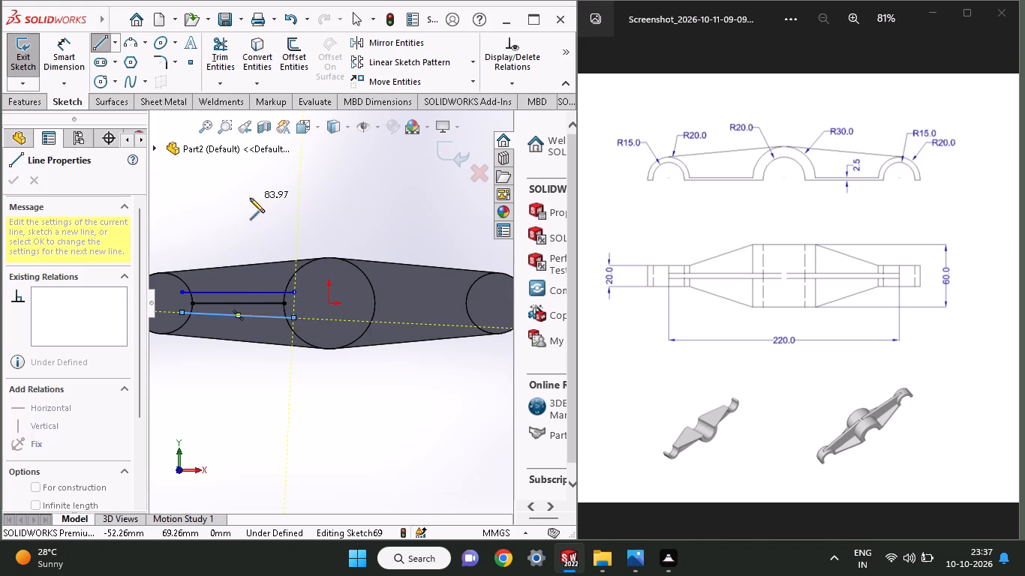
right_click(250, 198)
left_click(268, 214)
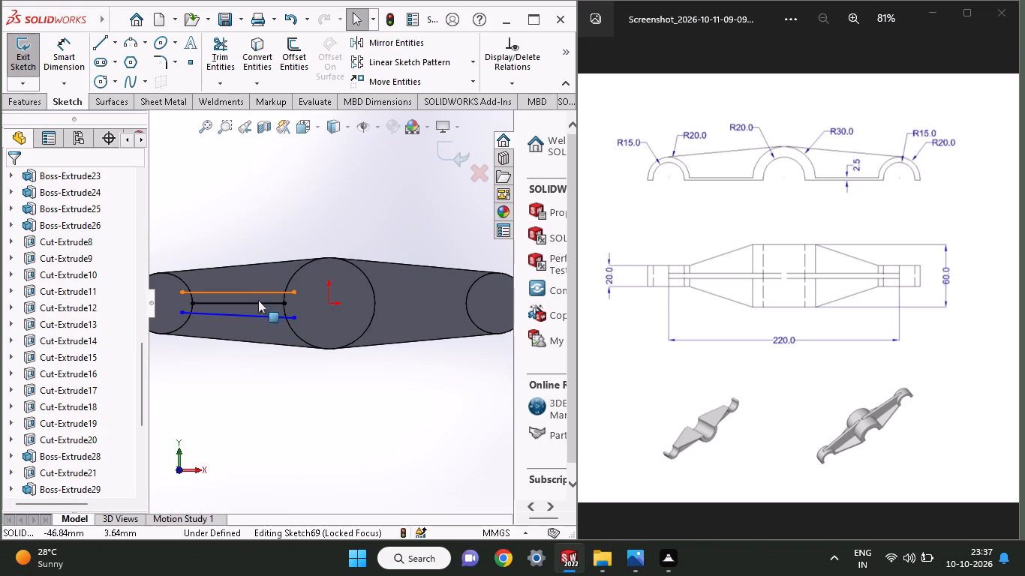
left_click(258, 318)
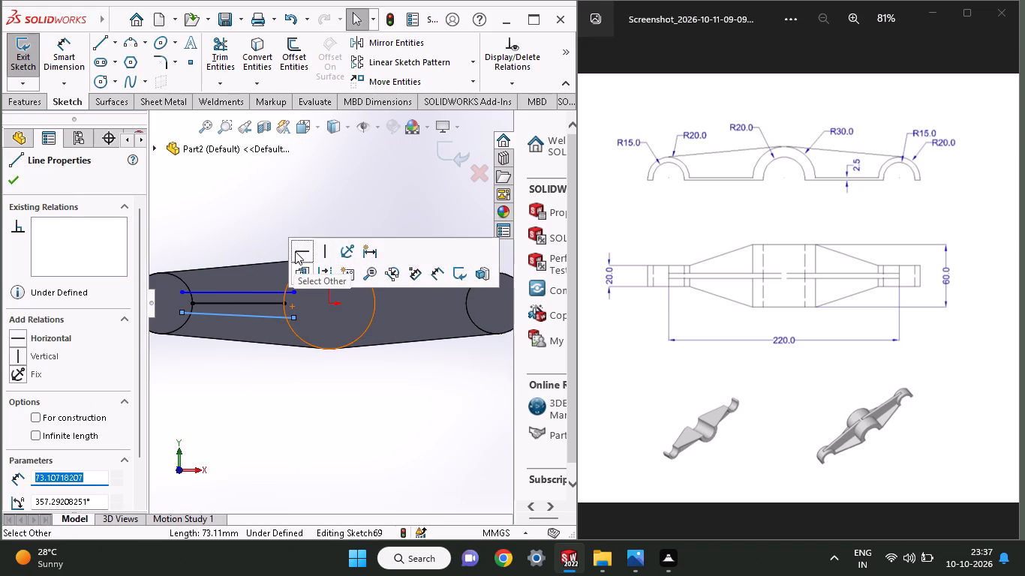
left_click(295, 251)
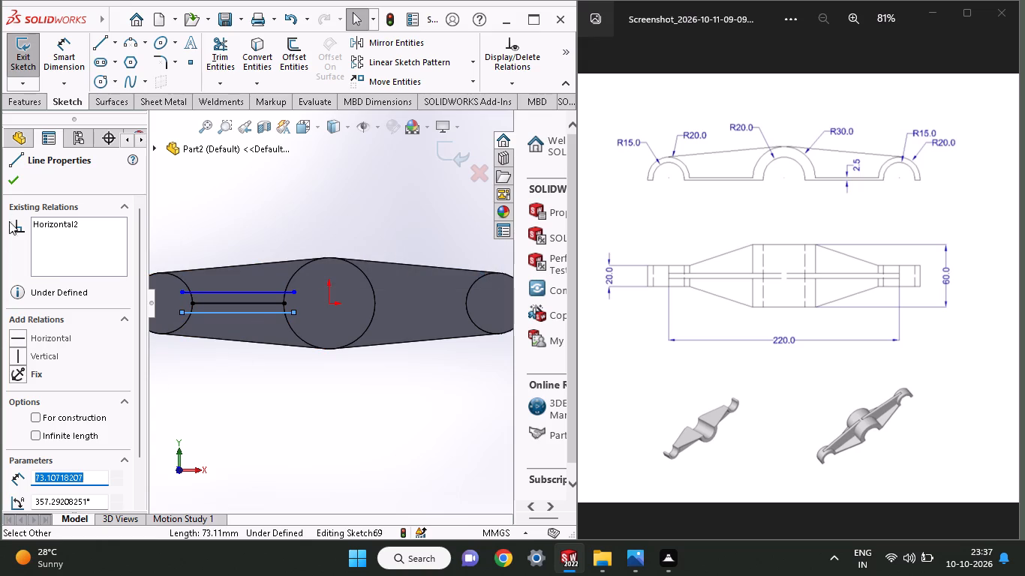
left_click(5, 178)
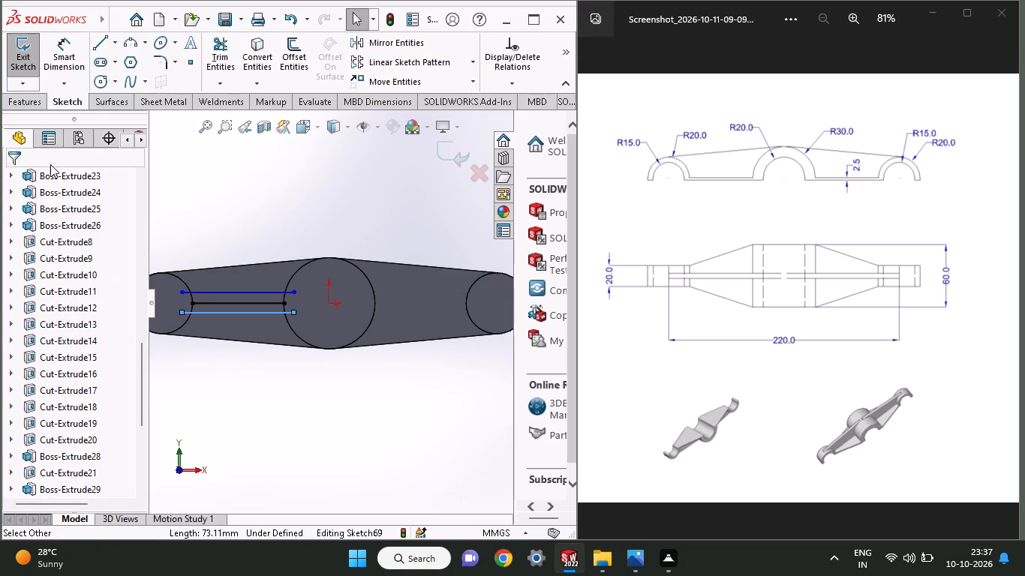
Sketch a 20 mm radius circle concentric with the end boss and a 30 mm radius circle centred on the origin.
left_click(99, 82)
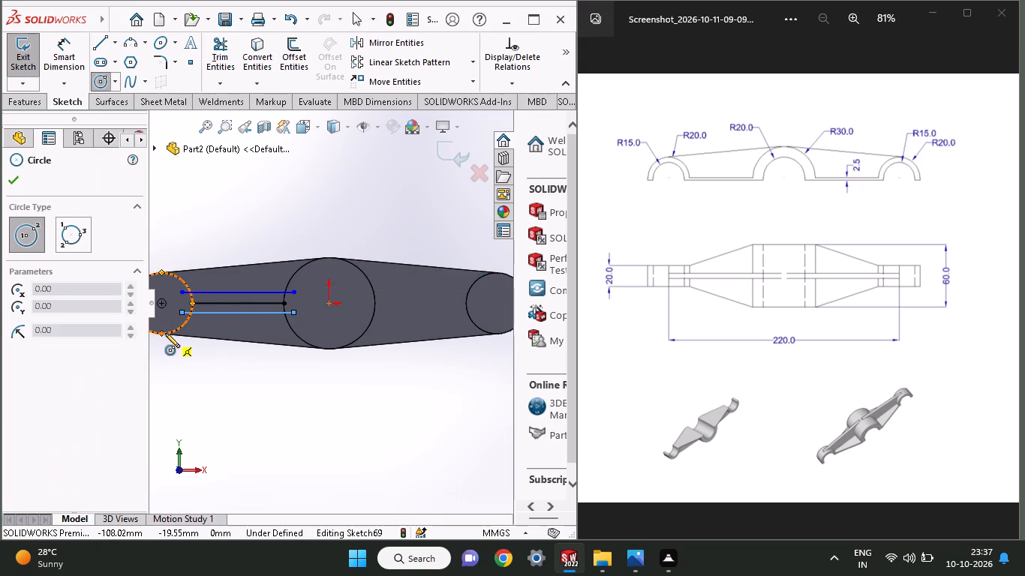
left_click(162, 303)
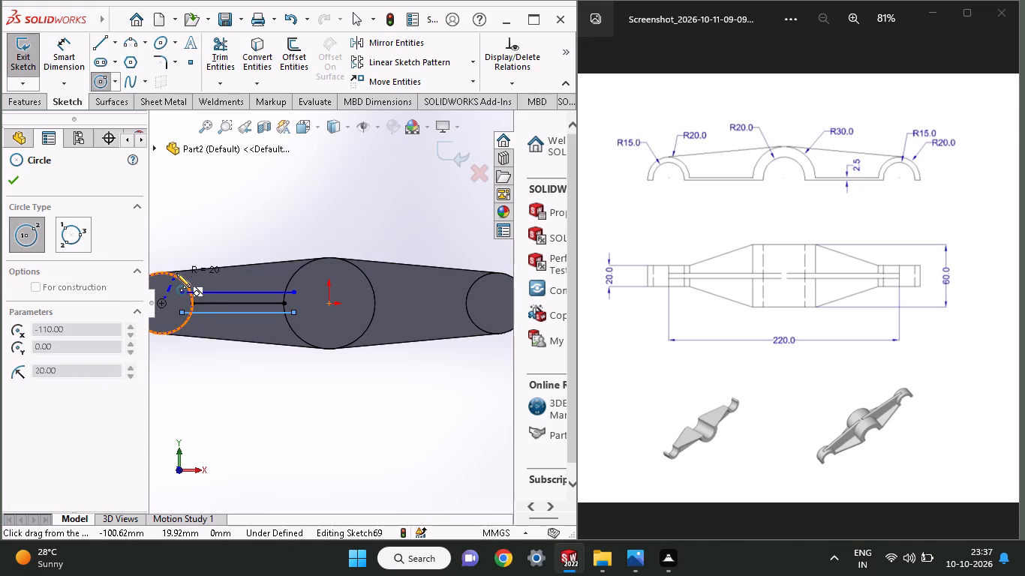
left_click(176, 273)
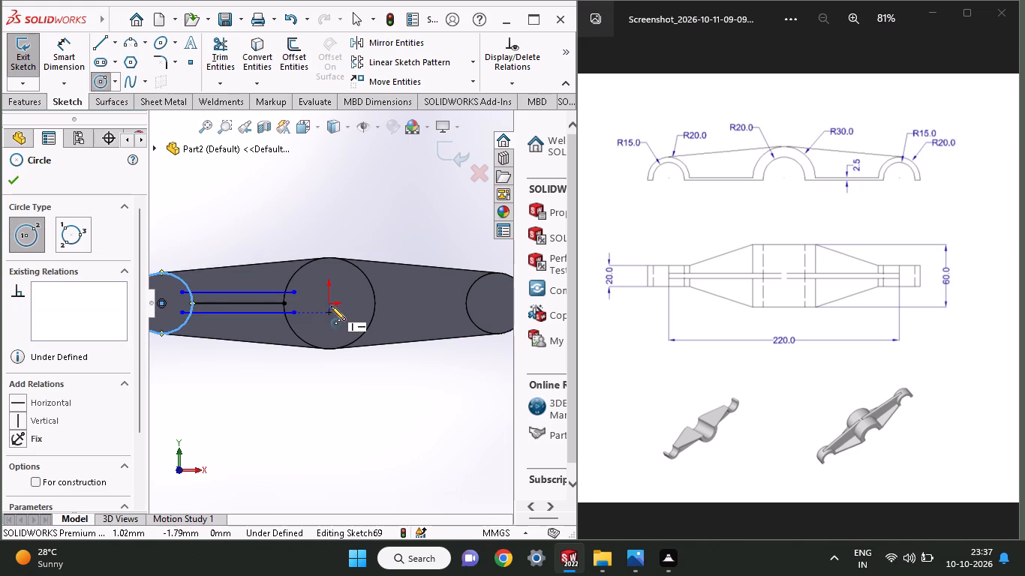
left_click(331, 306)
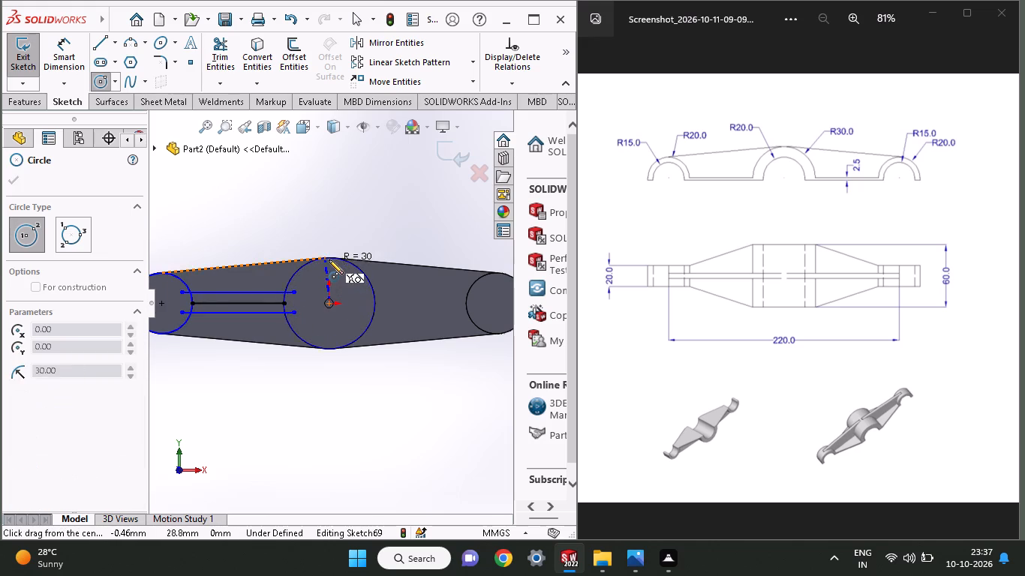
left_click(329, 259)
left_click(13, 181)
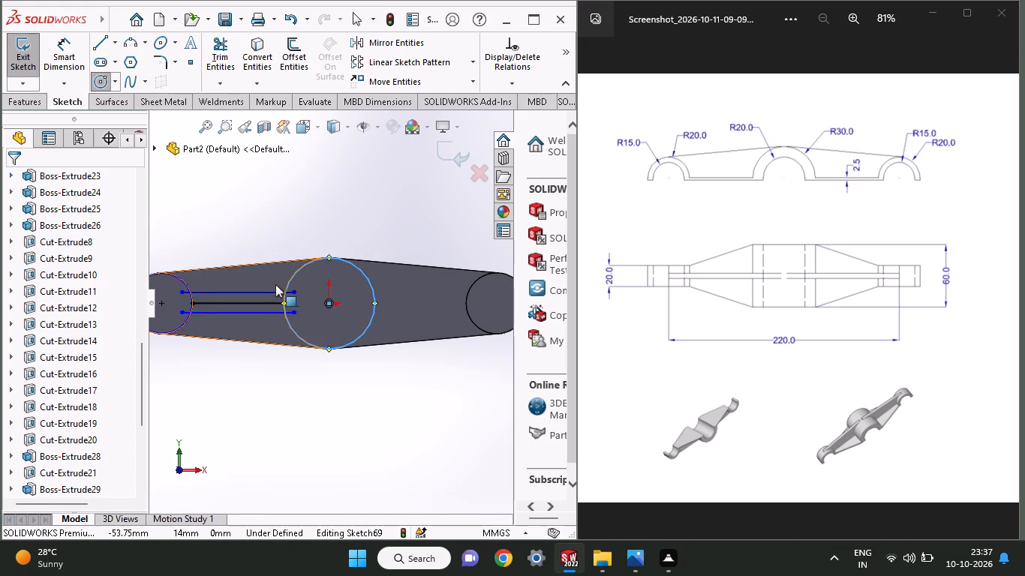
Power-trim the circles and overhanging line ends, leaving a closed narrow rib profile between the end and central bosses.
left_click(228, 42)
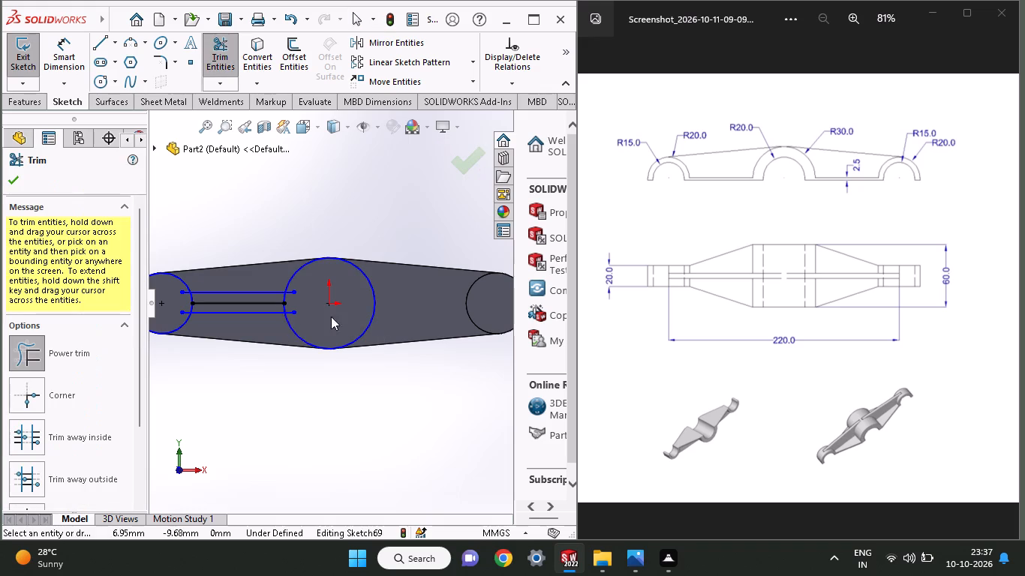
left_click_drag(301, 320, 293, 297)
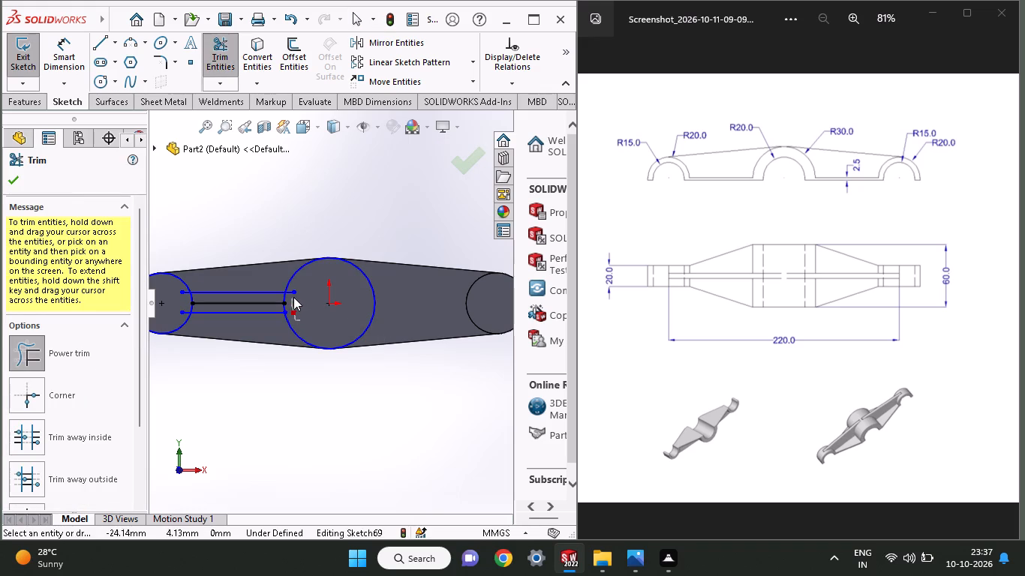
left_click_drag(293, 297, 289, 303)
left_click_drag(299, 289, 295, 262)
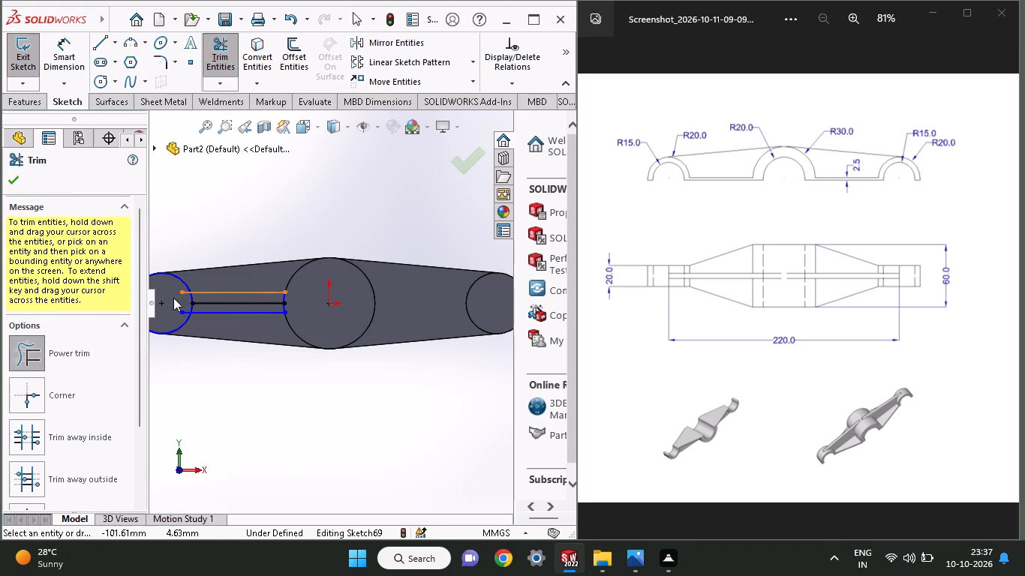
left_click_drag(173, 298, 191, 263)
left_click_drag(178, 280, 182, 298)
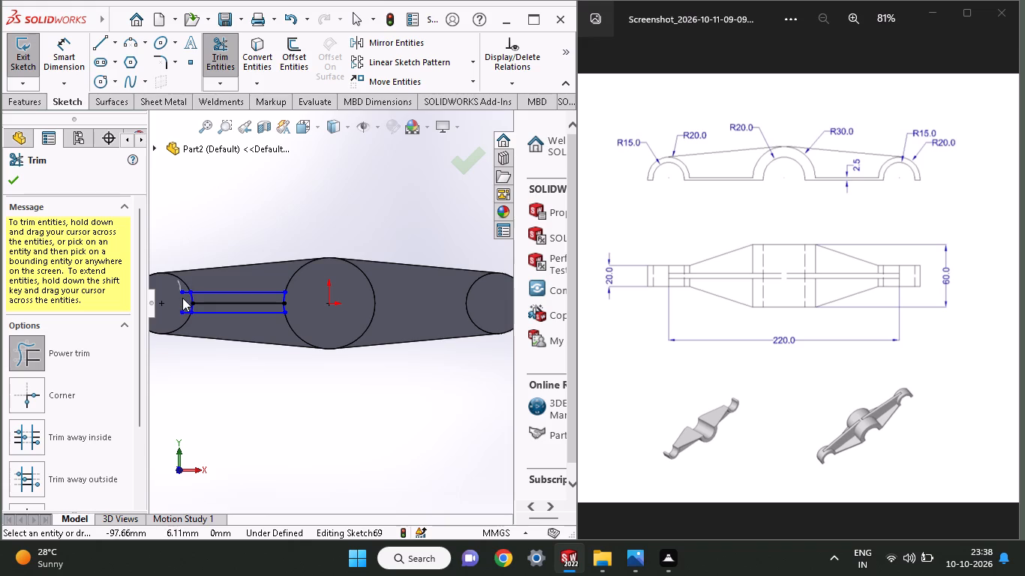
left_click_drag(182, 298, 185, 319)
left_click_drag(185, 307, 185, 300)
left_click_drag(185, 300, 186, 286)
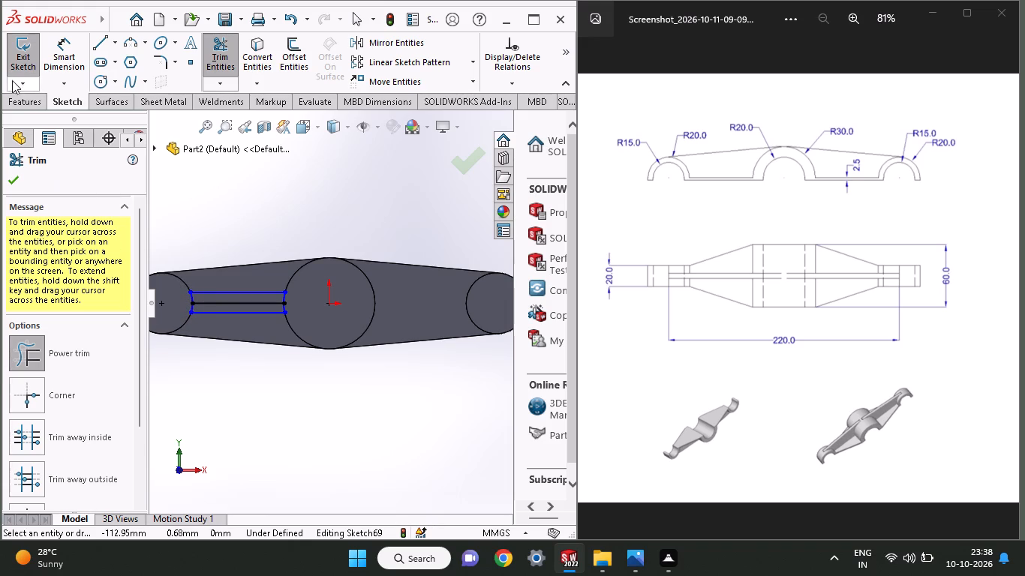
Extrude both regions of the rib profile, on either side of its centre line, as a merged Blind boss 27.50 mm deep.
left_click(26, 106)
left_click(38, 70)
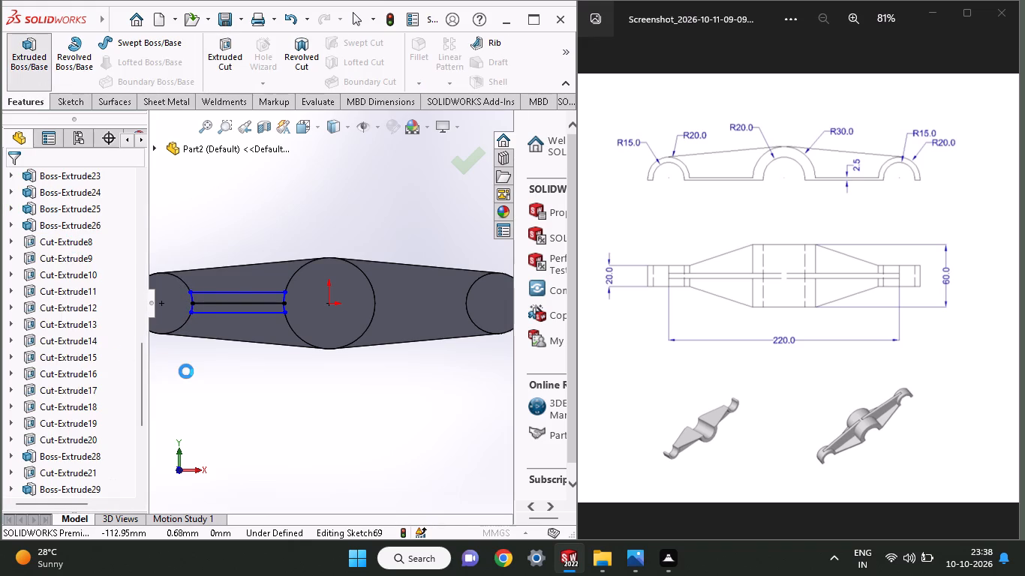
middle_click_drag(222, 367, 230, 304)
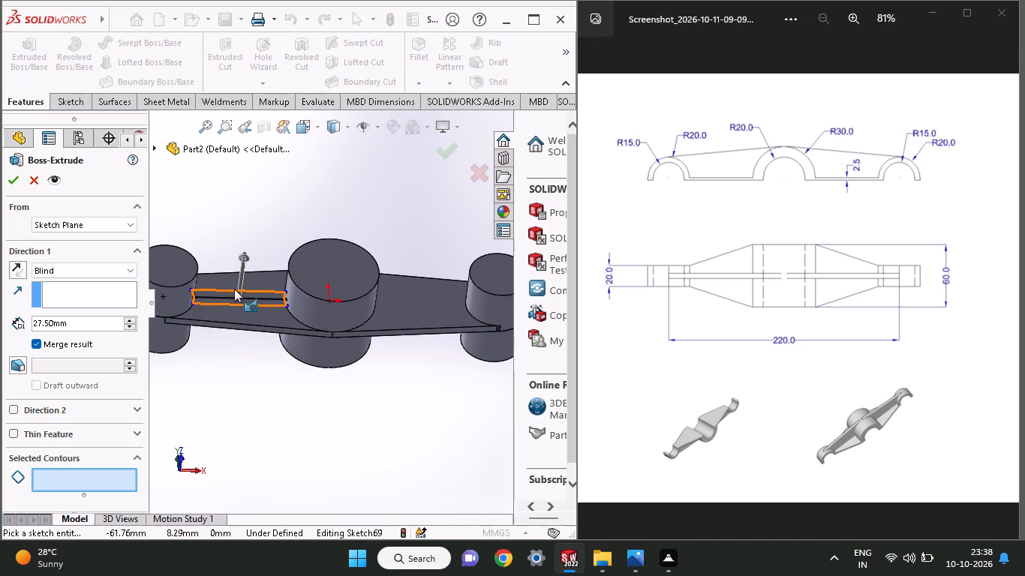
middle_click_drag(228, 302, 223, 358)
scroll(228, 329, "down", 1)
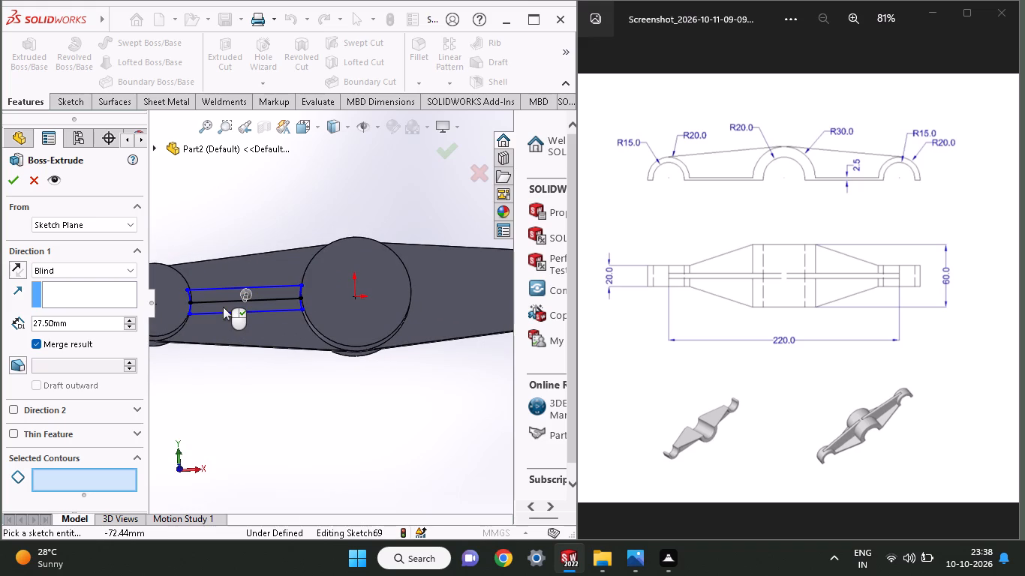
left_click(223, 307)
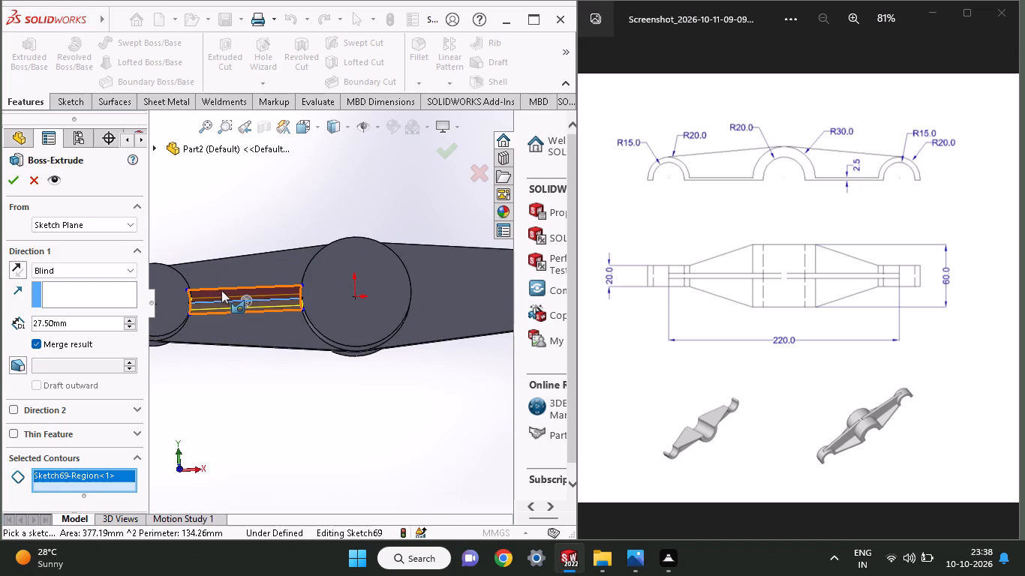
middle_click_drag(228, 220, 236, 270)
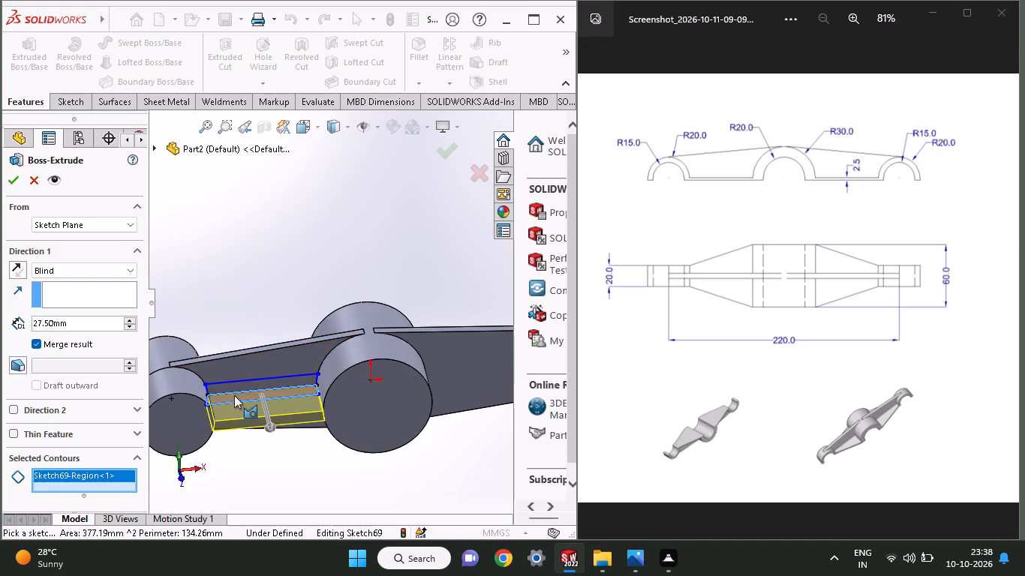
left_click(236, 385)
scroll(254, 372, "up", 1)
middle_click_drag(254, 372, 254, 289)
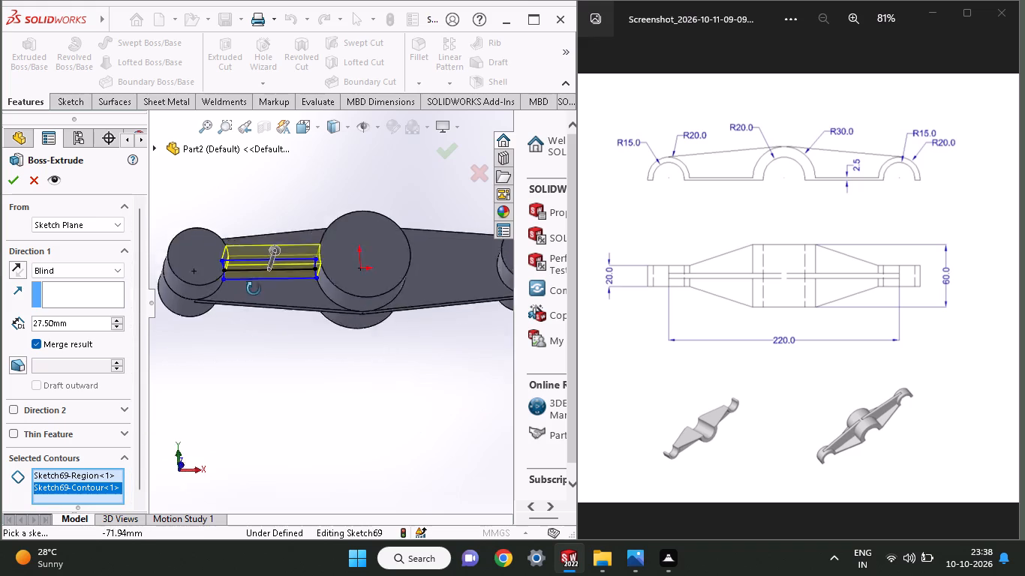
middle_click_drag(254, 289, 257, 265)
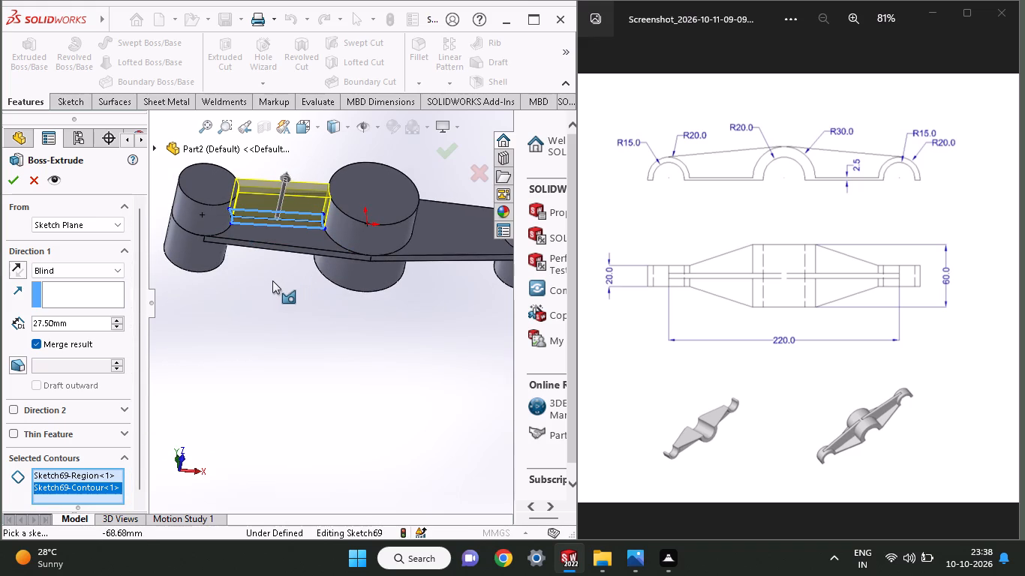
left_click(15, 180)
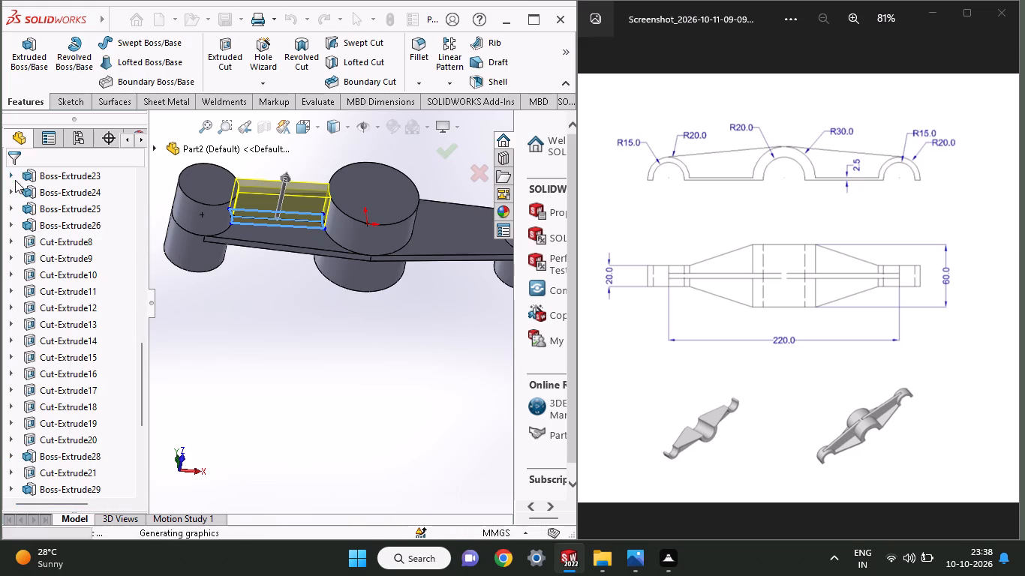
Start a sketch on the plate face opposite the new rib and draw a horizontal centre line from the central boss to the end boss.
middle_click_drag(260, 275, 280, 218)
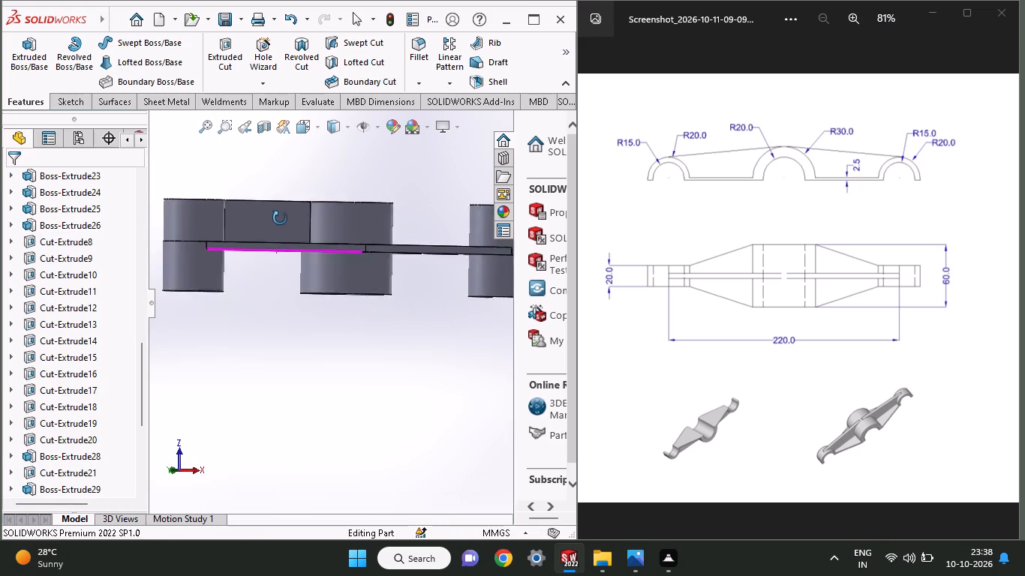
middle_click_drag(280, 218, 234, 390)
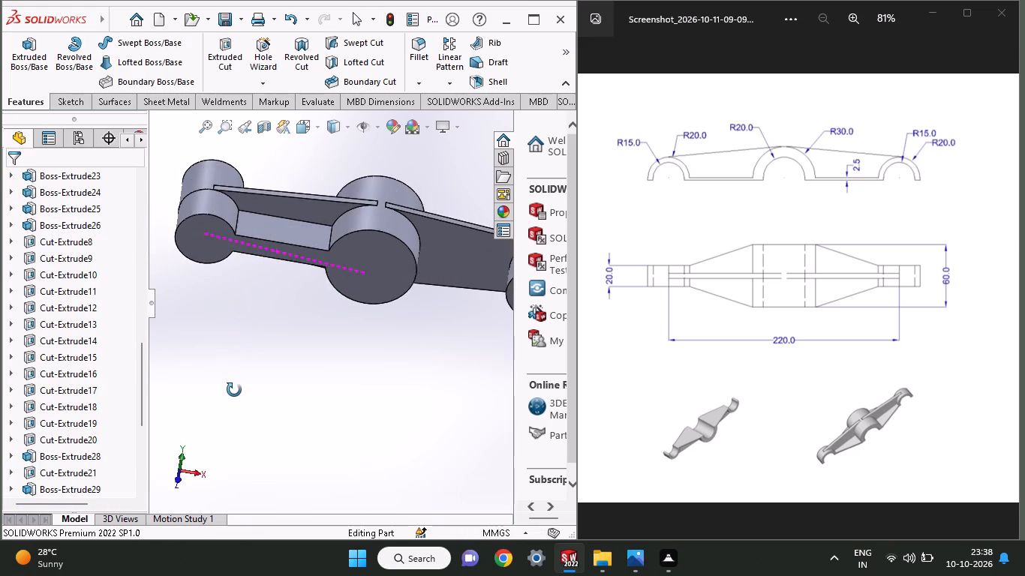
middle_click_drag(234, 390, 308, 237)
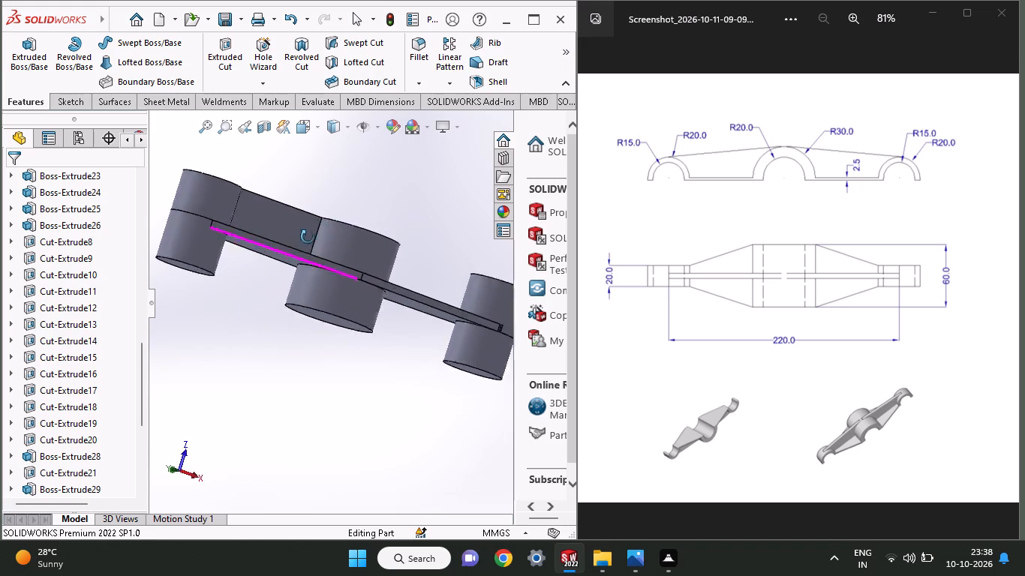
middle_click_drag(308, 237, 293, 250)
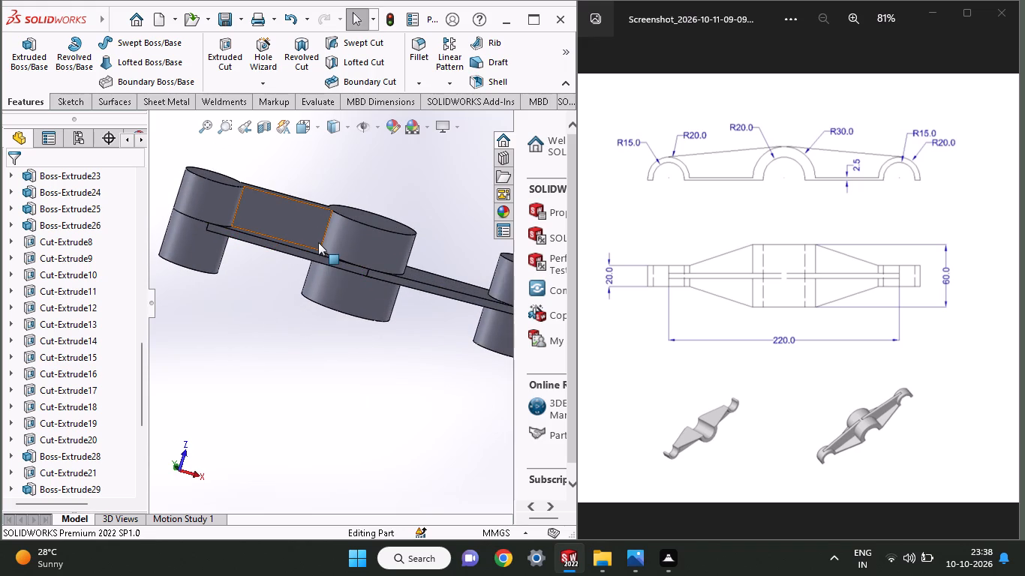
scroll(318, 242, "down", 1)
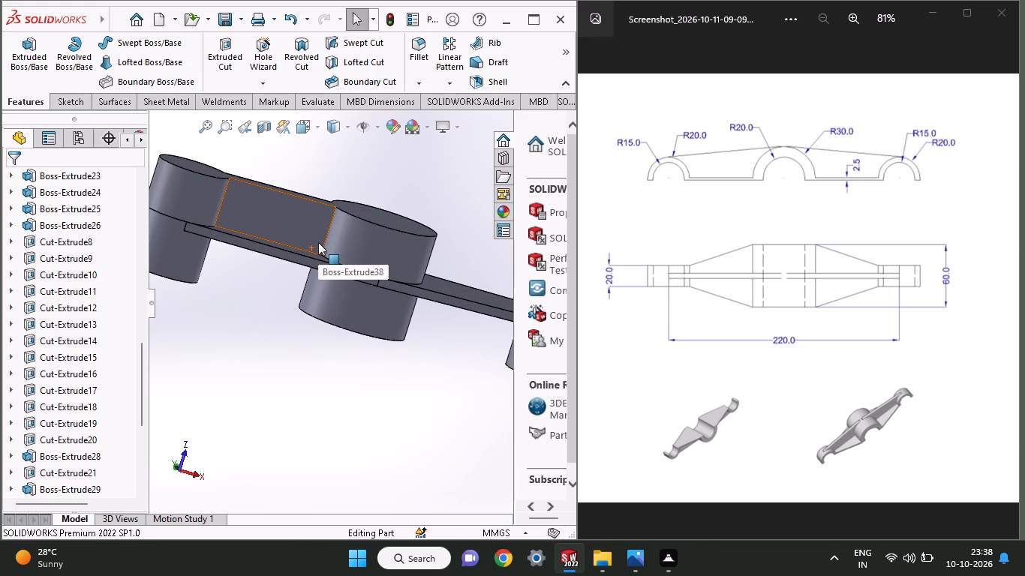
scroll(318, 242, "up", 1)
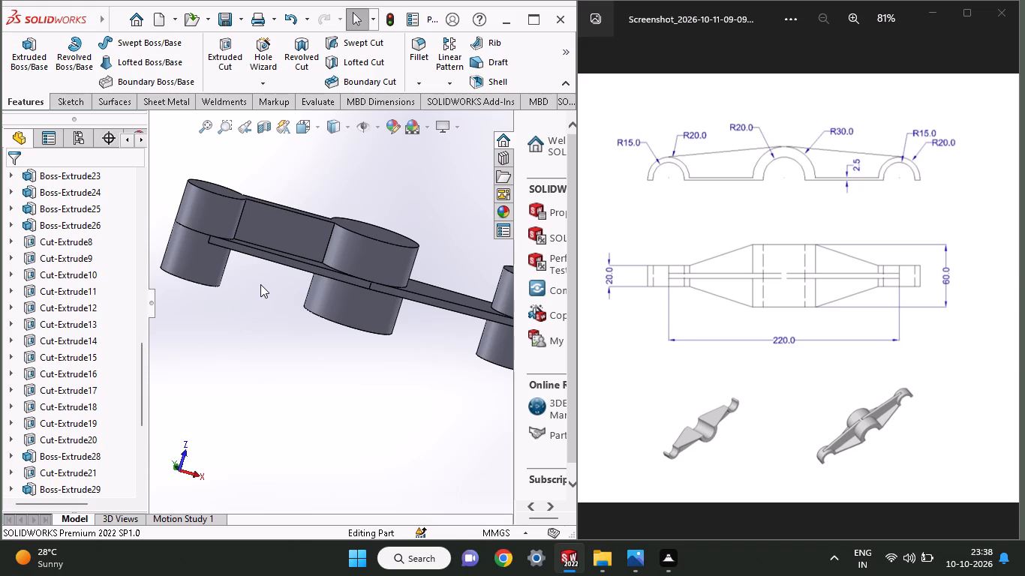
middle_click_drag(242, 330, 274, 264)
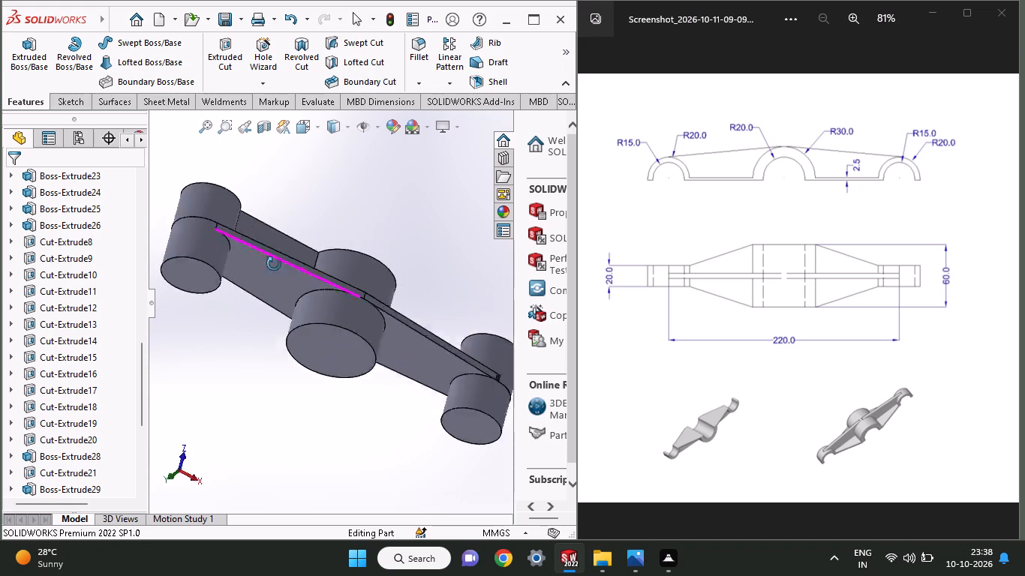
middle_click_drag(274, 264, 285, 229)
left_click(272, 295)
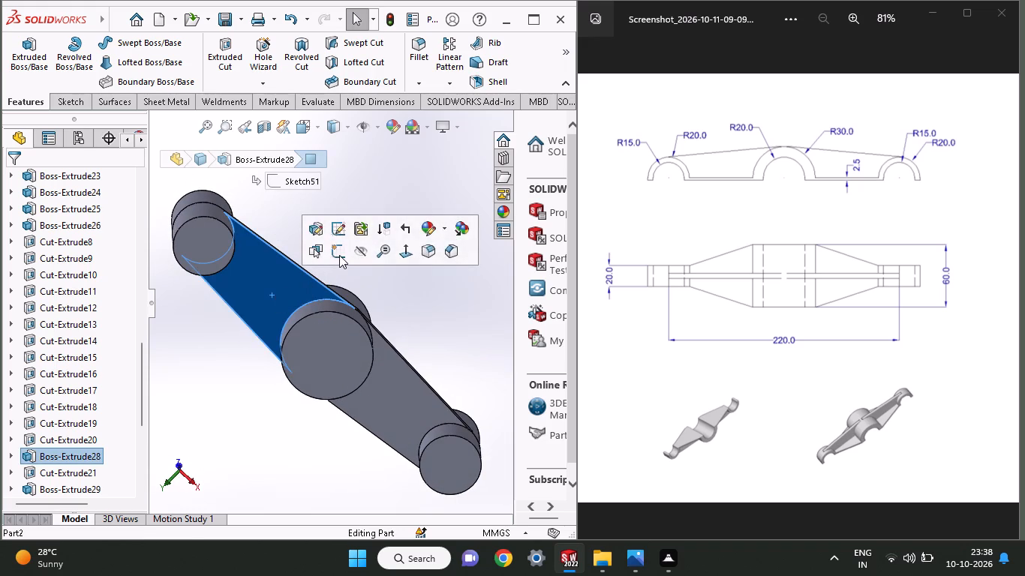
left_click(339, 255)
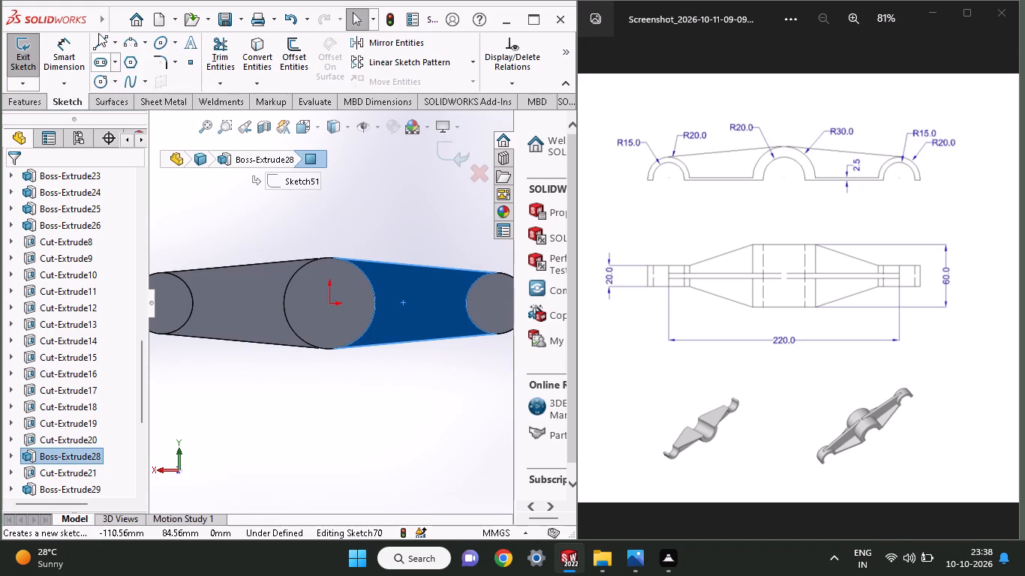
left_click(98, 33)
left_click(377, 303)
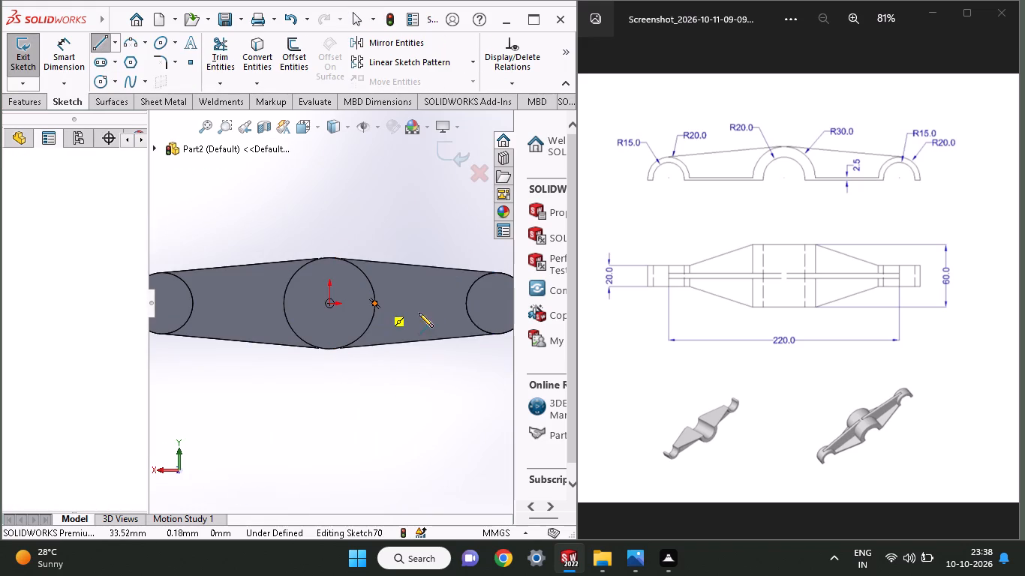
left_click(467, 307)
right_click(427, 232)
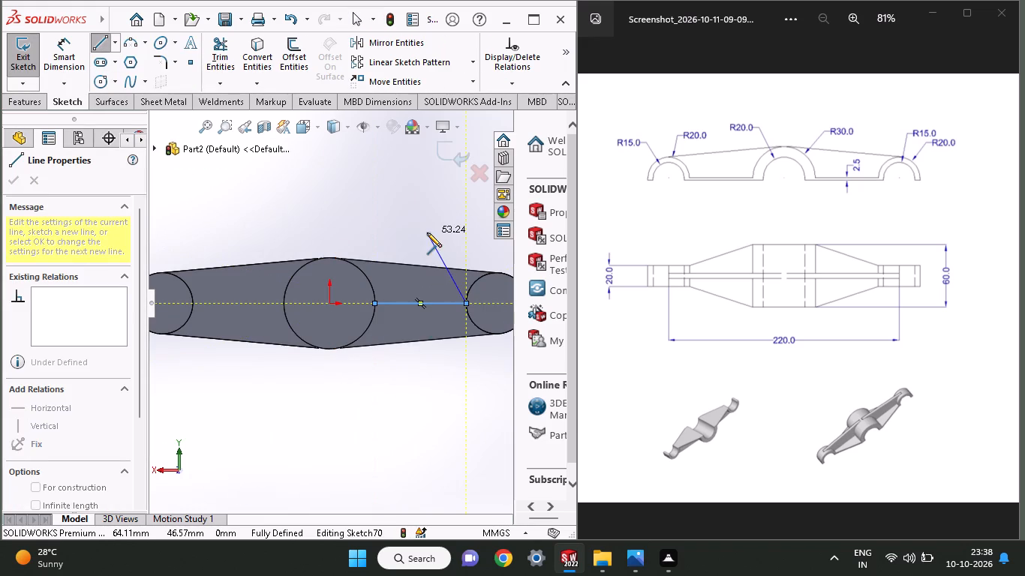
left_click(438, 246)
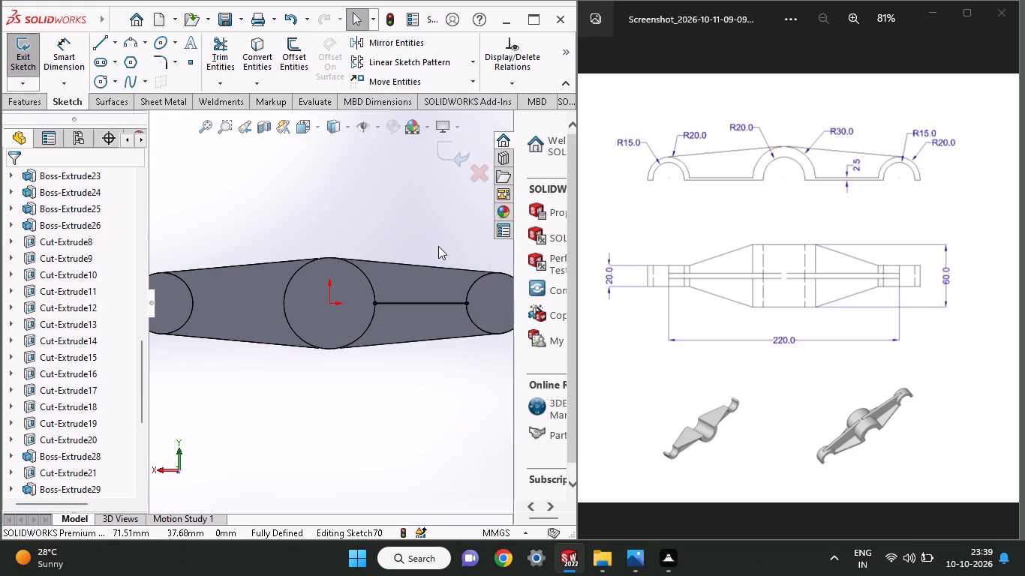
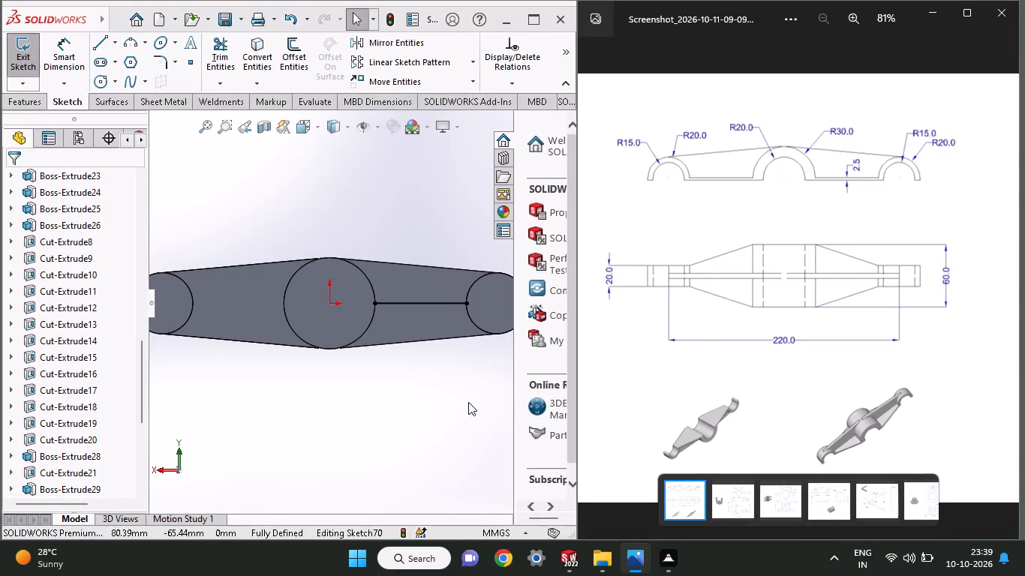
Draw two horizontal lines, about 81 mm and 77 mm long, above and below the centre line, overlapping both bosses.
left_click(617, 397)
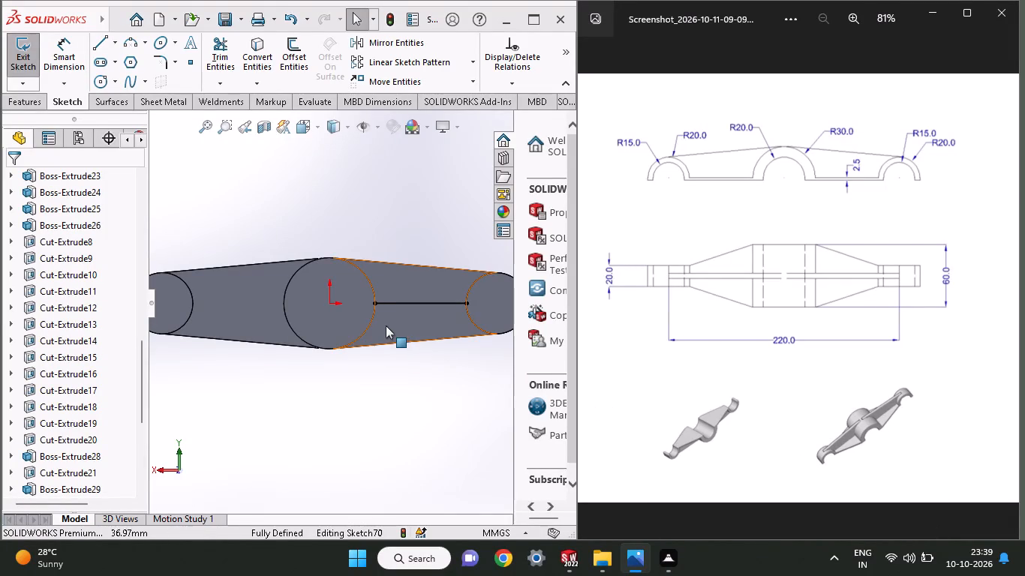
left_click(98, 48)
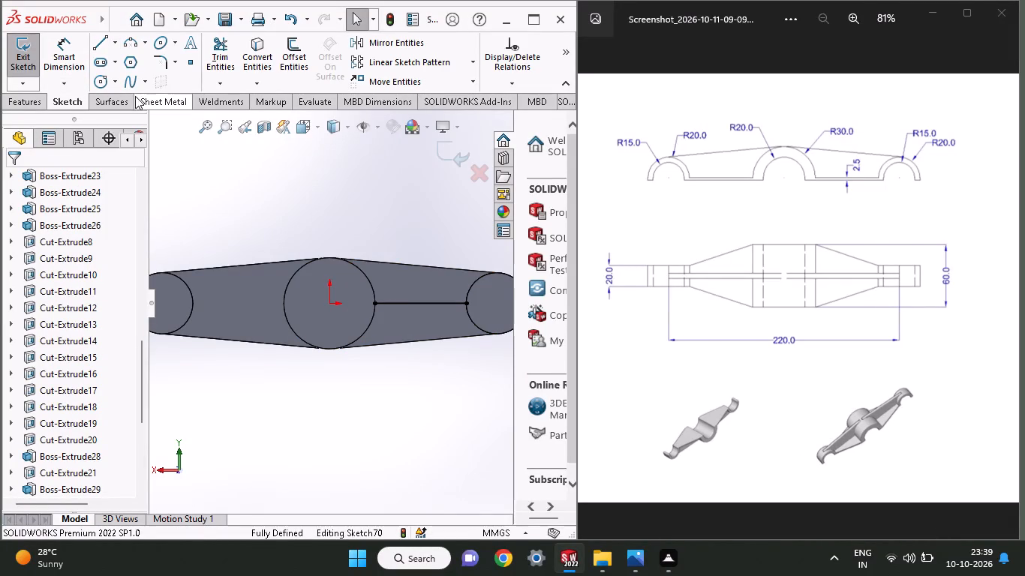
left_click(101, 39)
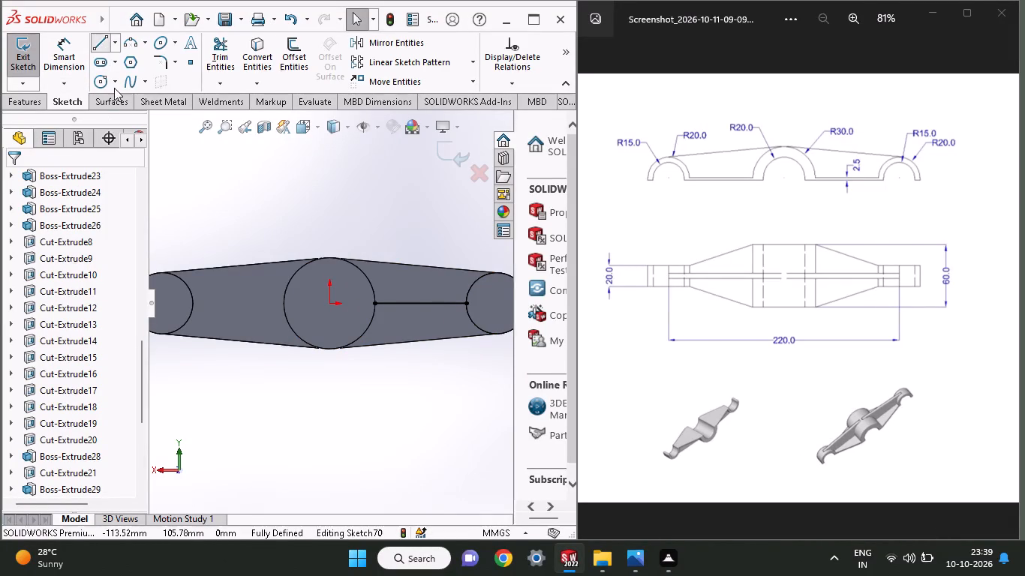
left_click(359, 292)
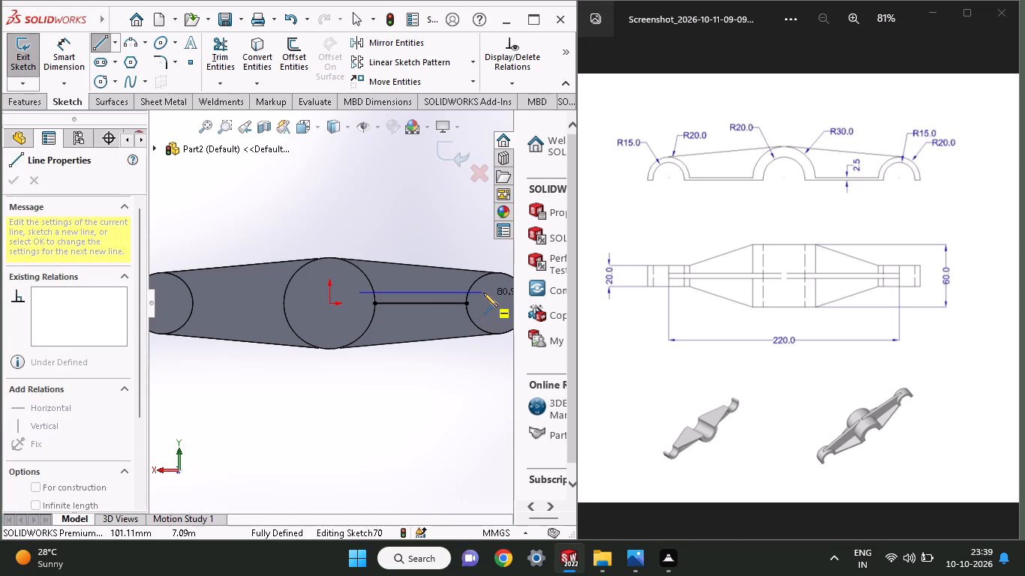
left_click(483, 292)
right_click(422, 232)
left_click(425, 236)
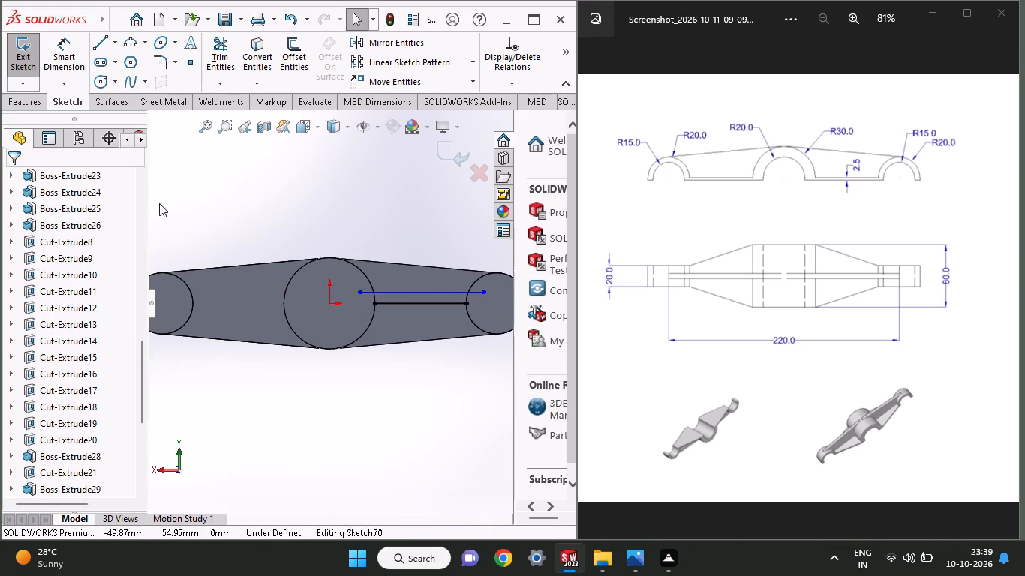
left_click(95, 43)
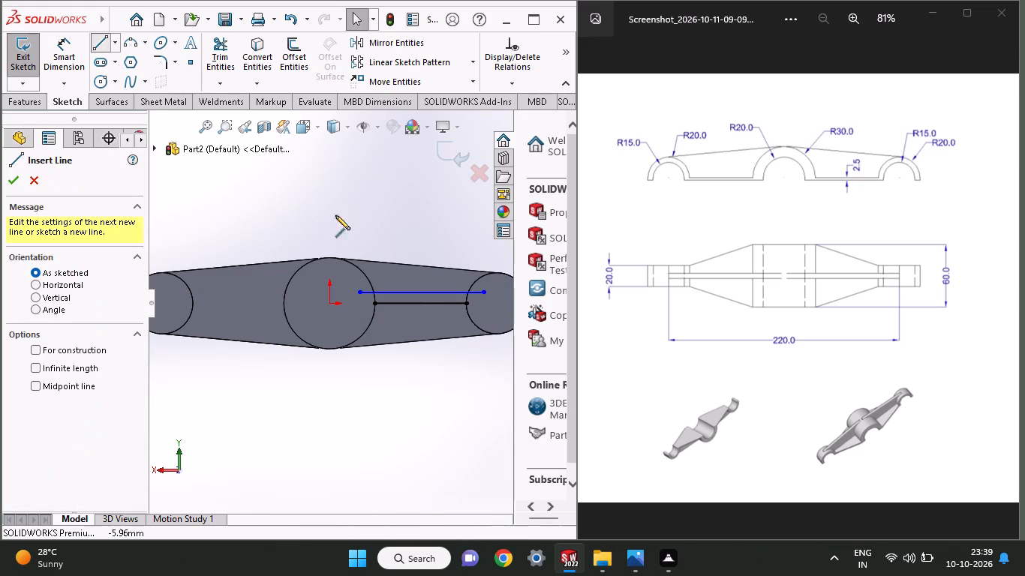
left_click(363, 313)
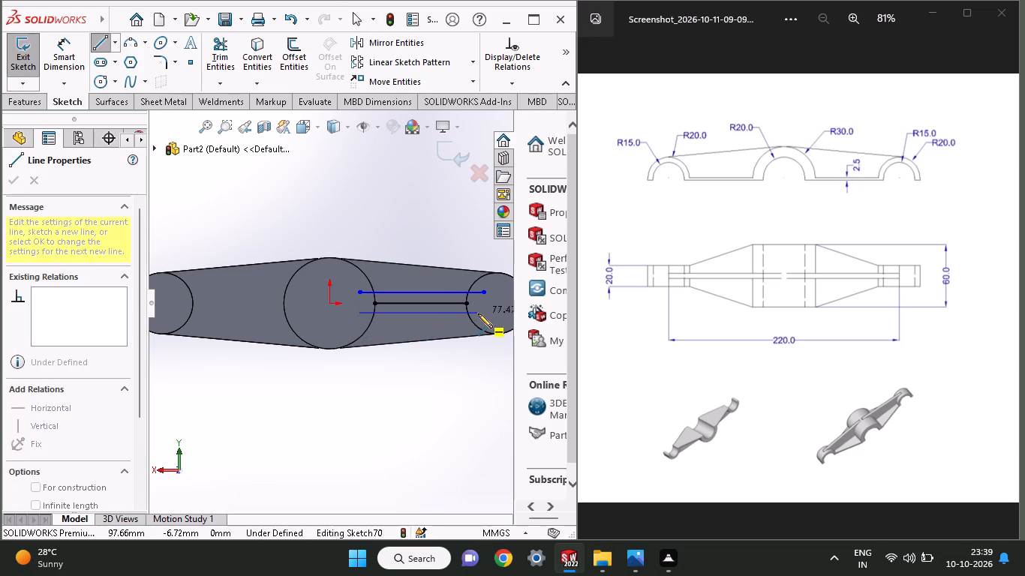
left_click(478, 313)
right_click(404, 242)
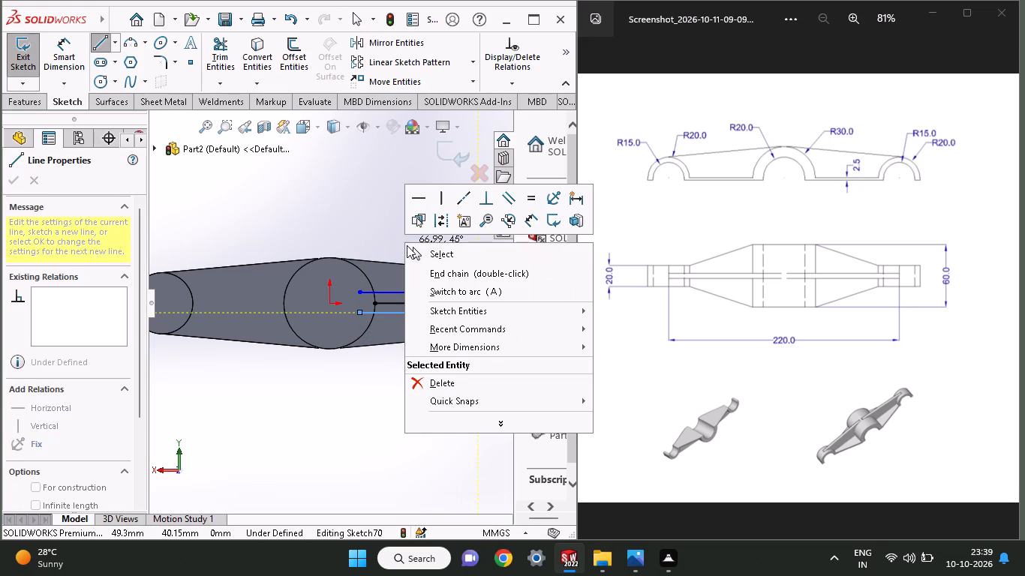
left_click(433, 262)
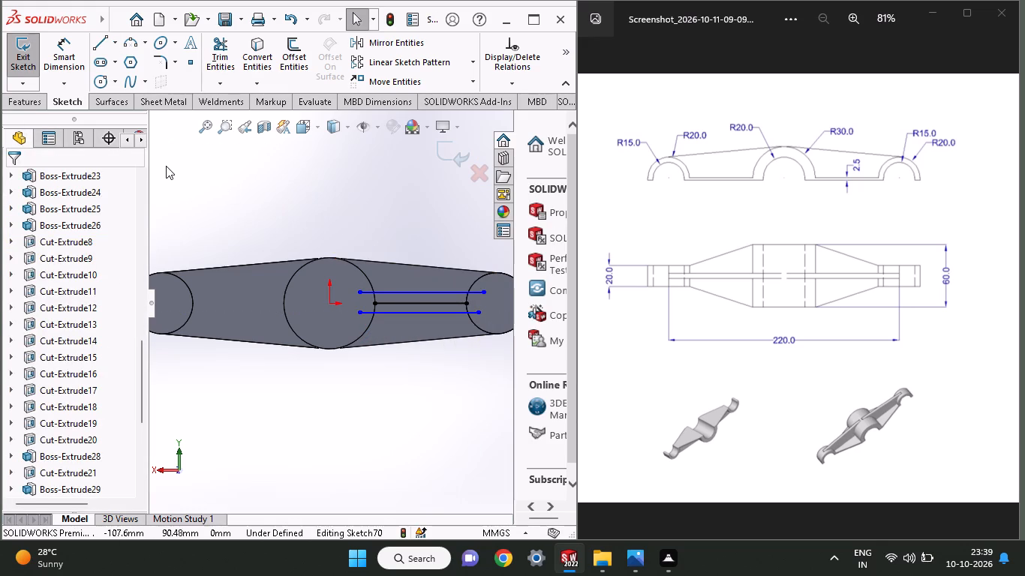
Dimension the upper line's end 2.5 mm from the centre line.
left_click(68, 49)
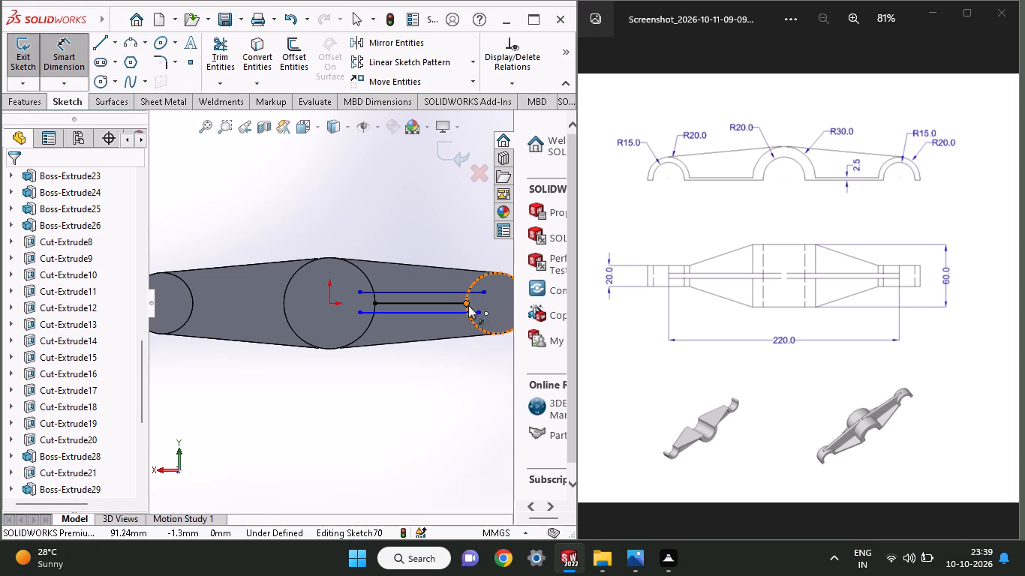
left_click(468, 305)
left_click(483, 291)
left_click(500, 298)
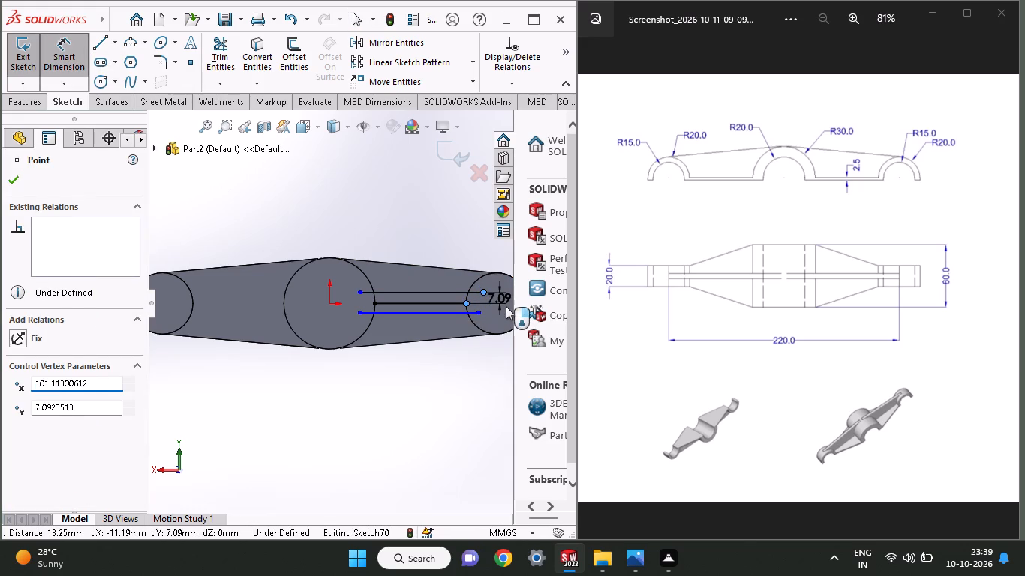
type("25.")
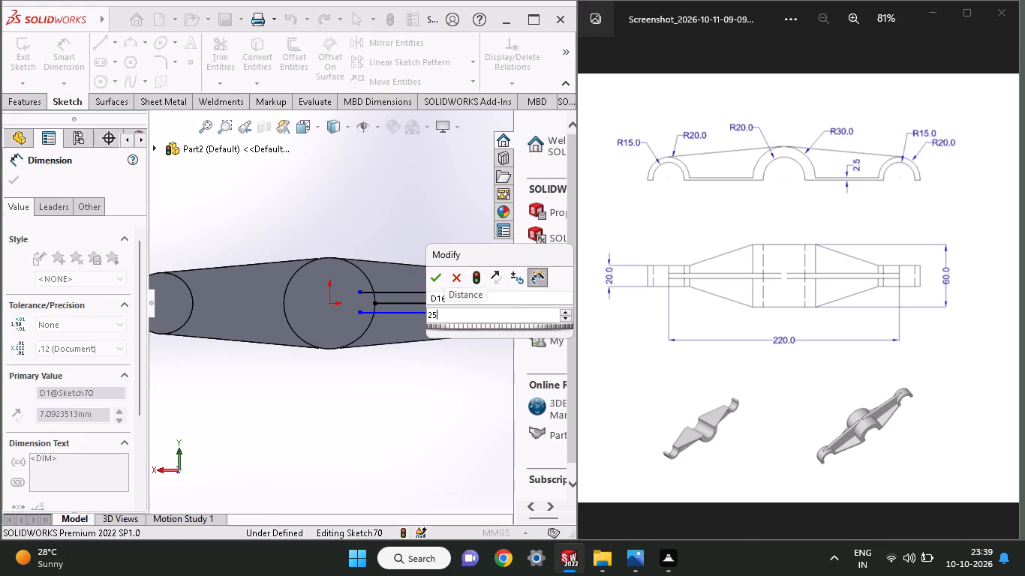
key("Return")
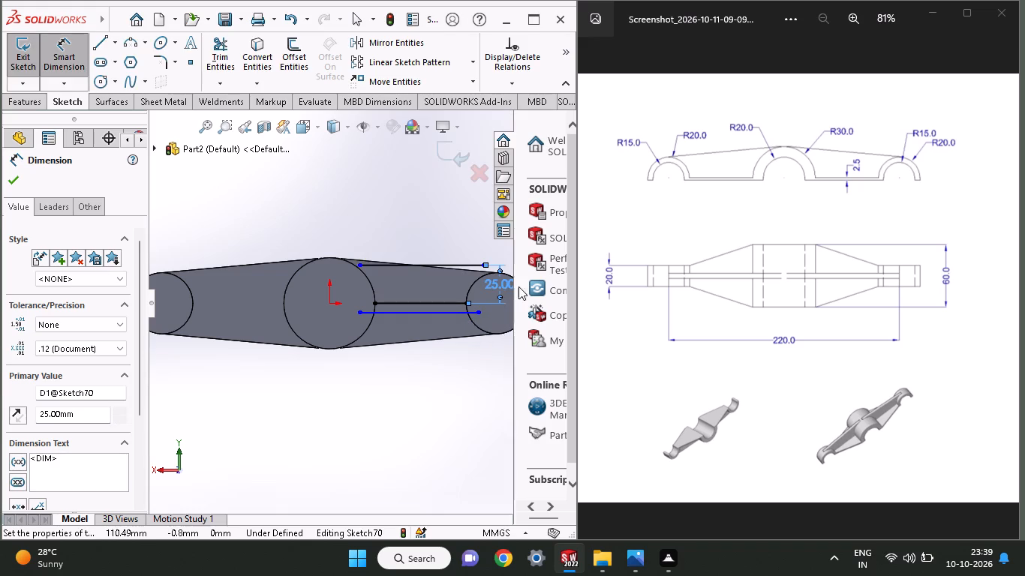
double_click(491, 287)
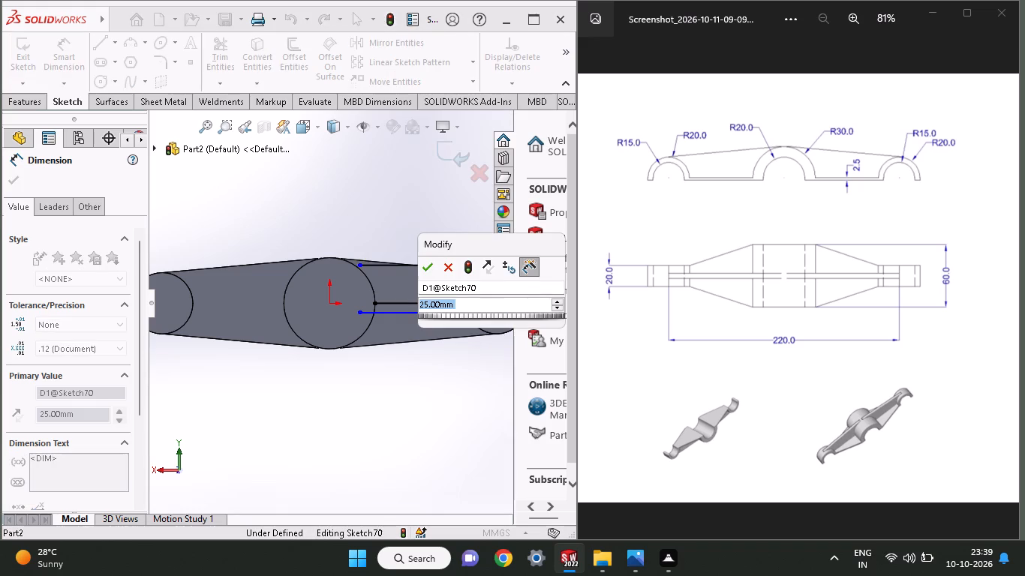
type("2.5")
key("Return")
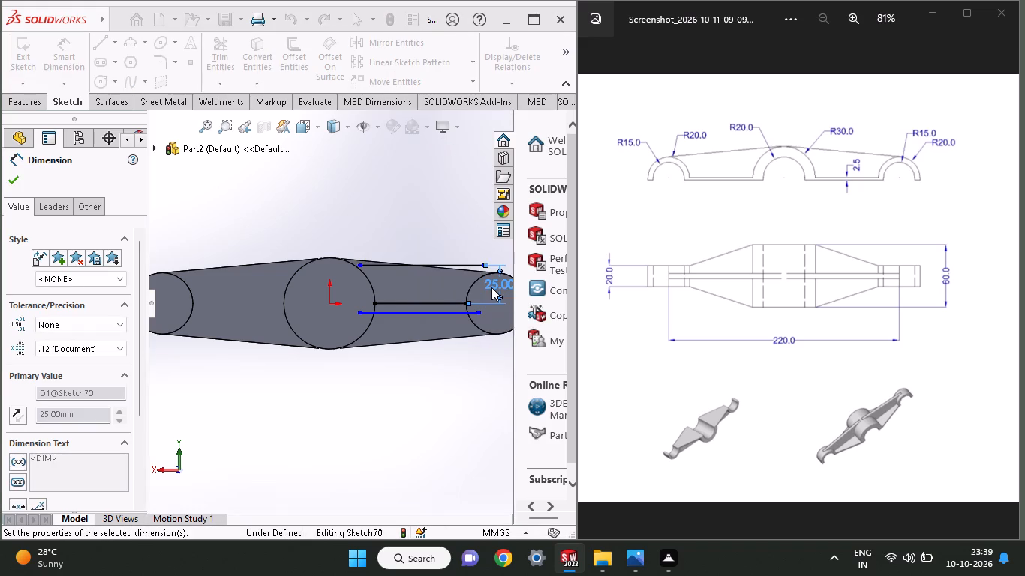
Dimension the lower line's end 2.5 mm from the centre line.
left_click(481, 311)
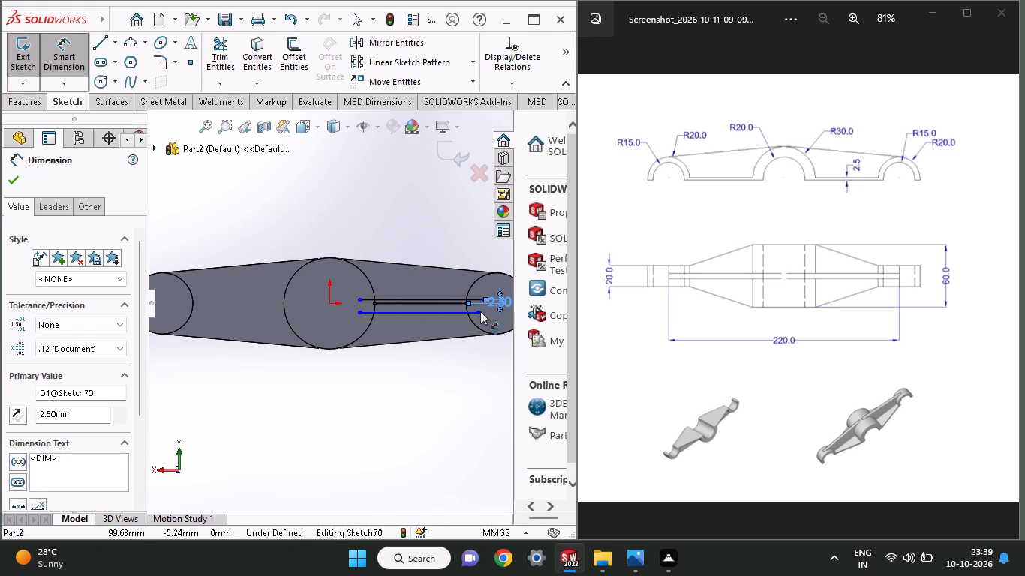
left_click(477, 313)
left_click(466, 299)
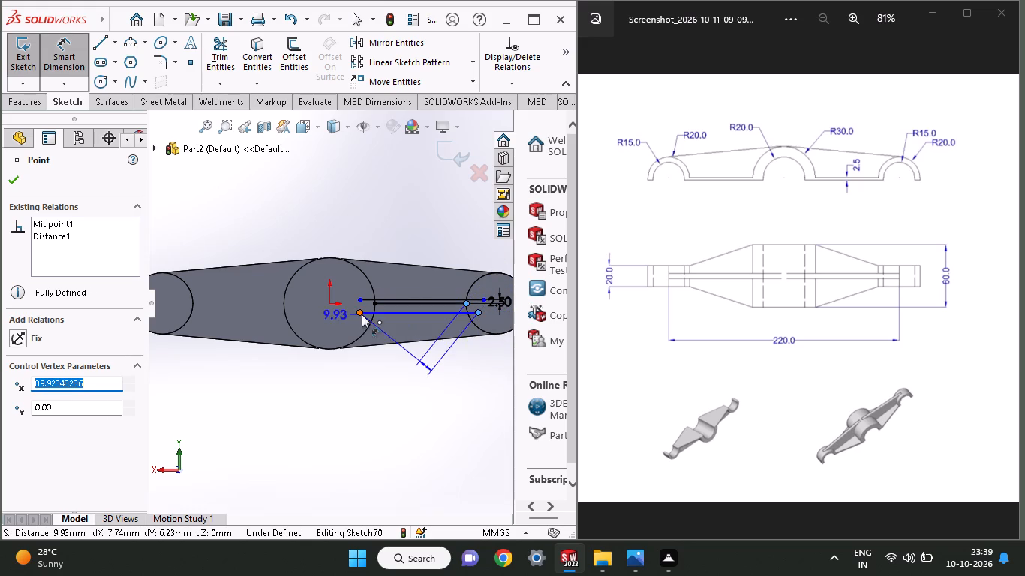
left_click(344, 307)
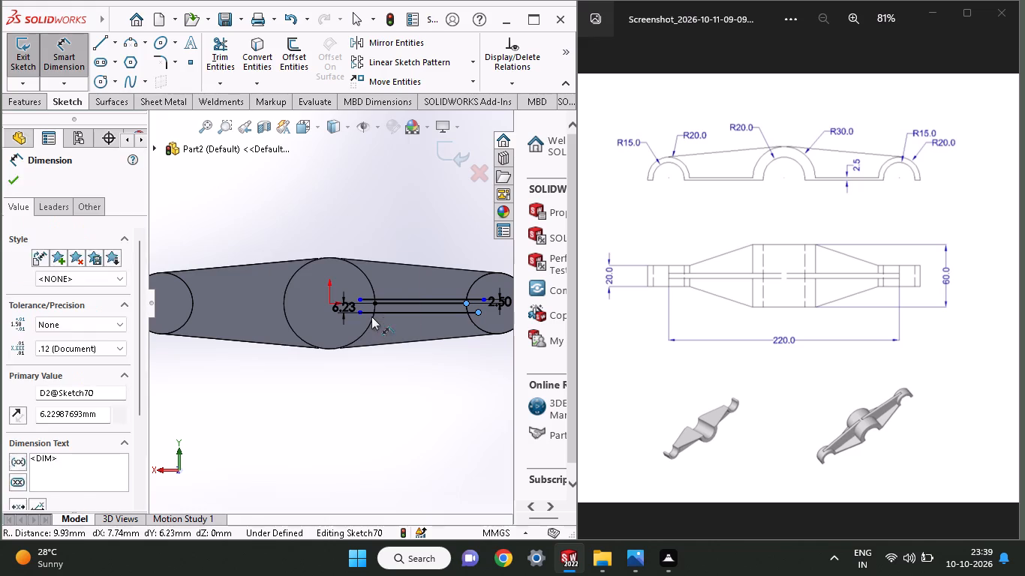
type("2.5")
key("Return")
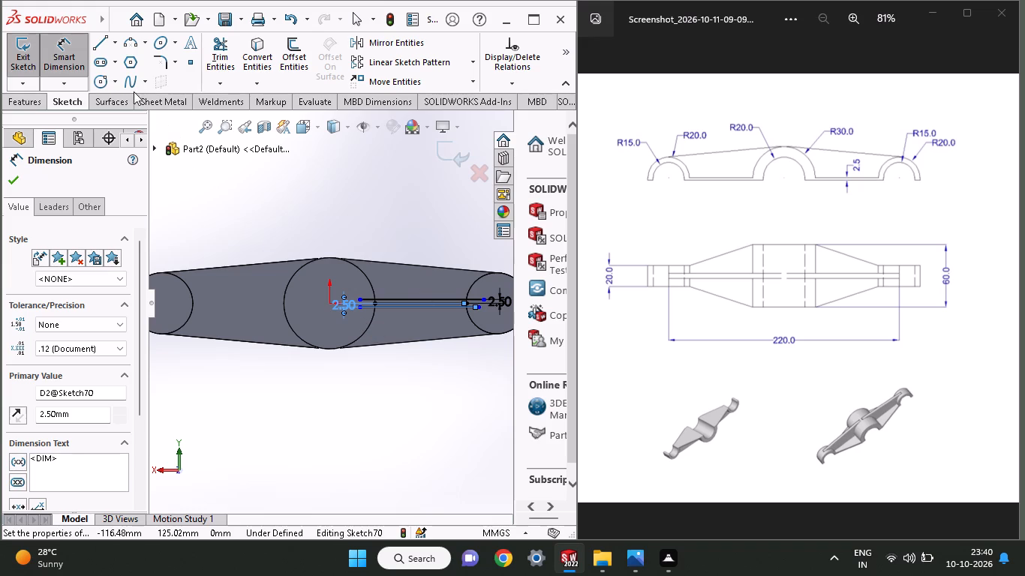
Sketch a circle centred on the origin along the central boss's outline and another concentric with the end boss along its outline.
left_click(105, 82)
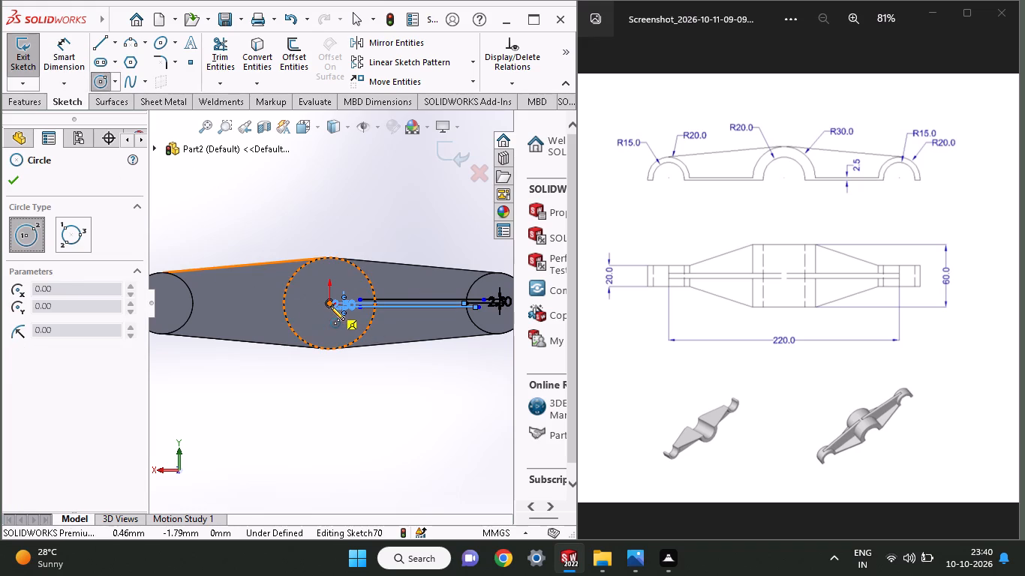
left_click(330, 306)
left_click(348, 262)
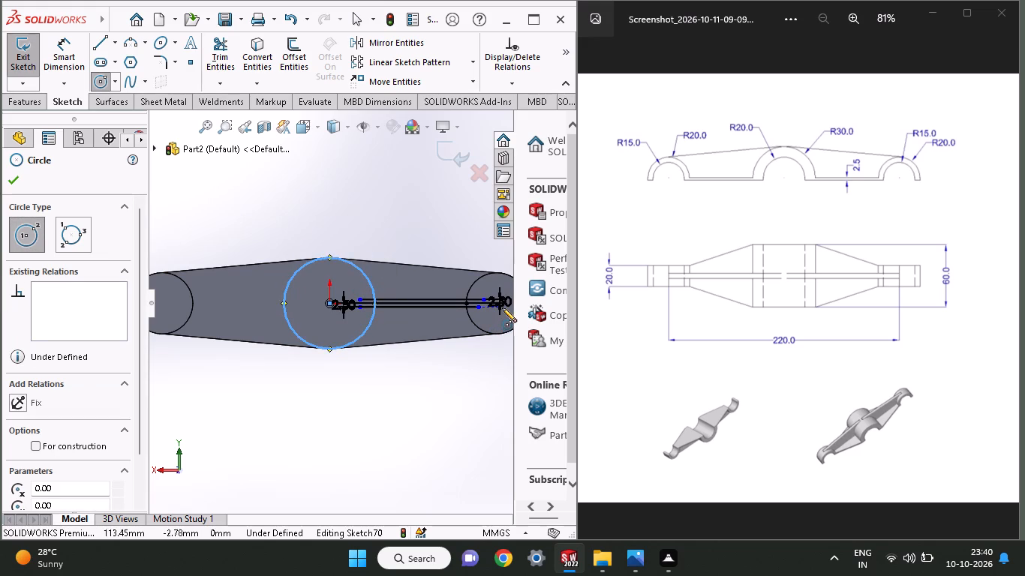
scroll(488, 313, "up", 2, "ctrl")
scroll(488, 313, "down", 1, "ctrl")
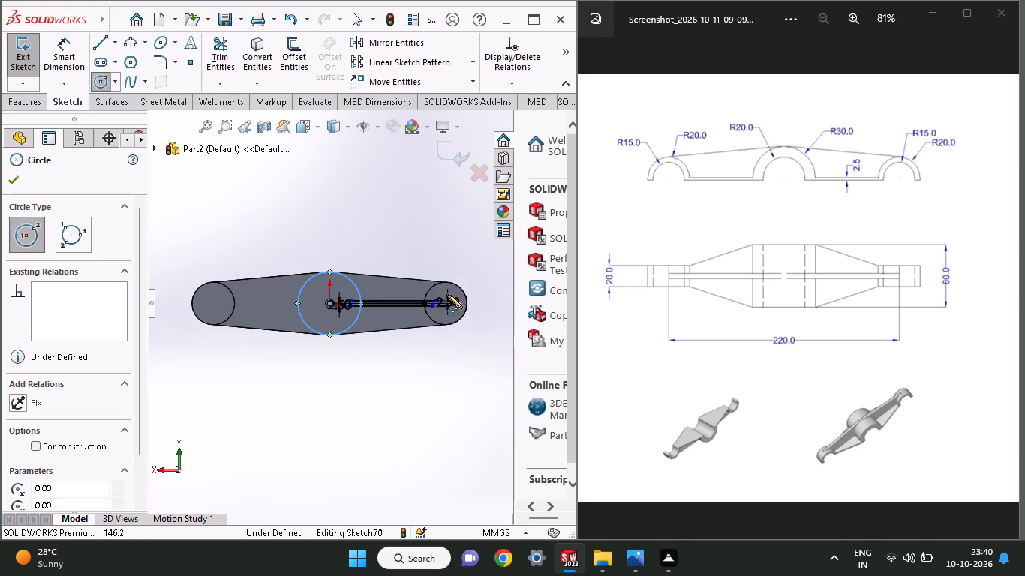
scroll(448, 294, "down", 4, "ctrl")
scroll(377, 313, "down", 3, "ctrl")
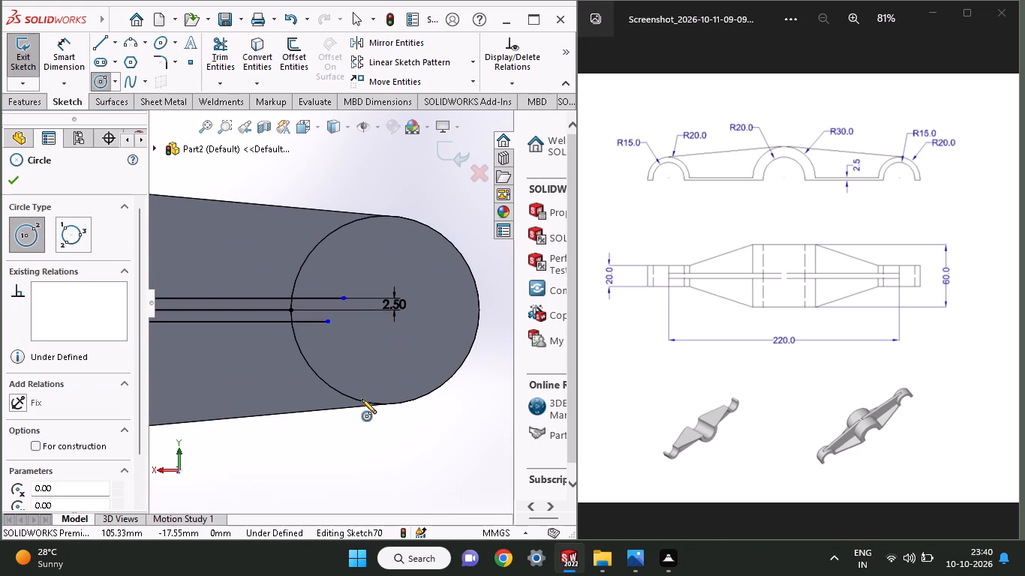
left_click(386, 312)
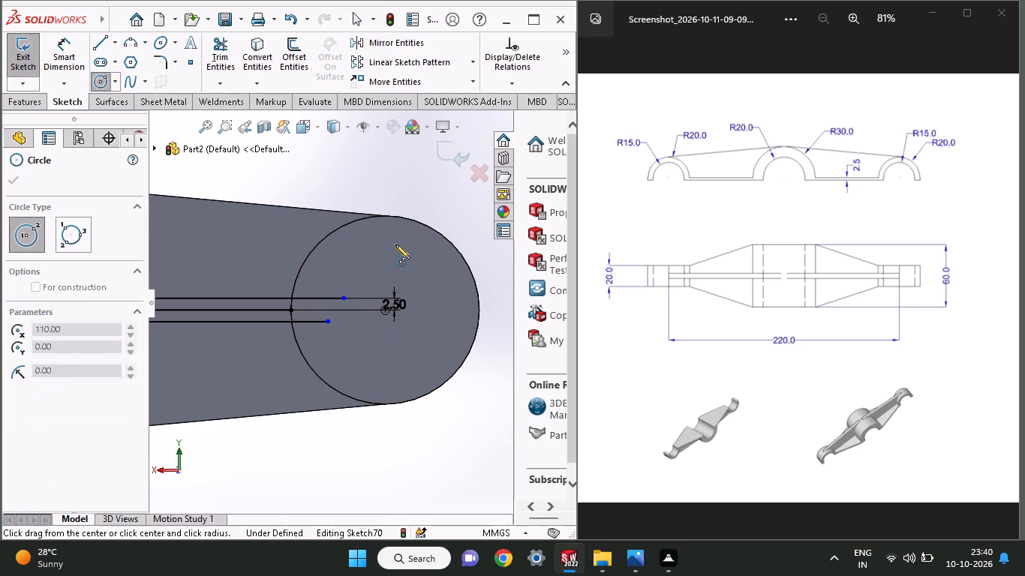
left_click(403, 222)
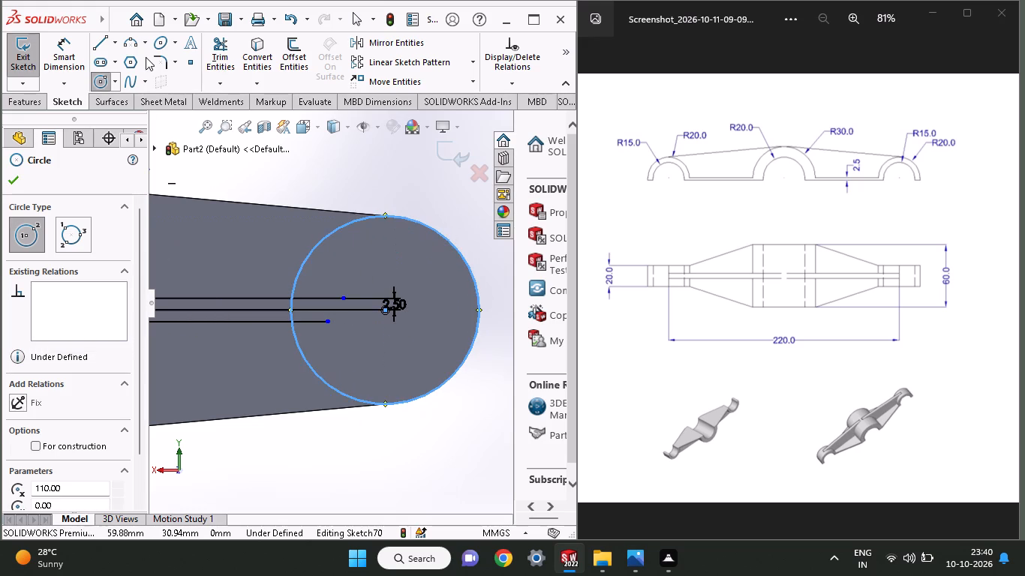
Power-trim both circles and the overhanging line ends, leaving a closed narrow rib profile between the central and end bosses.
left_click(234, 46)
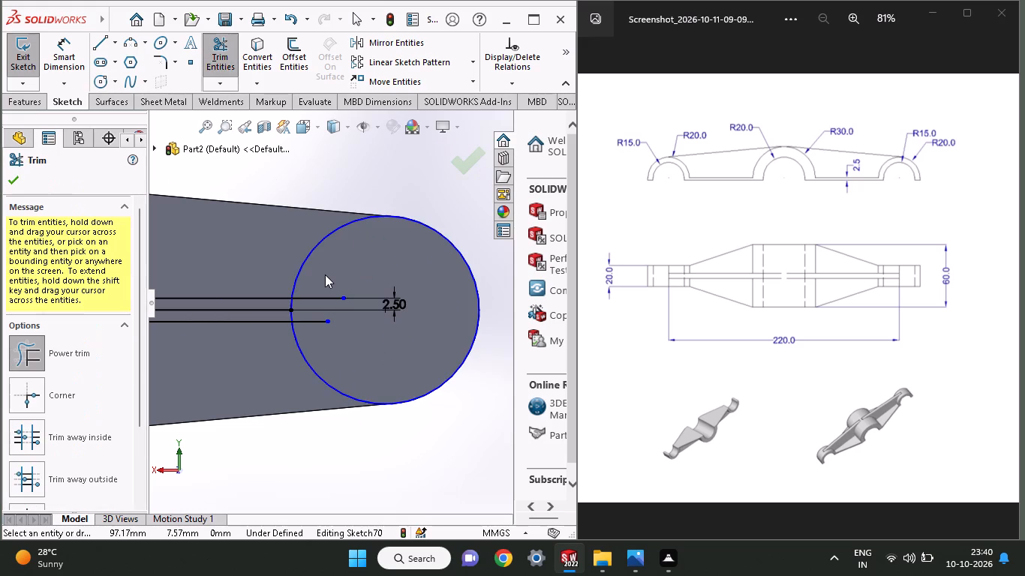
left_click_drag(325, 274, 319, 328)
left_click_drag(326, 295, 293, 253)
scroll(293, 253, "up", 7, "ctrl")
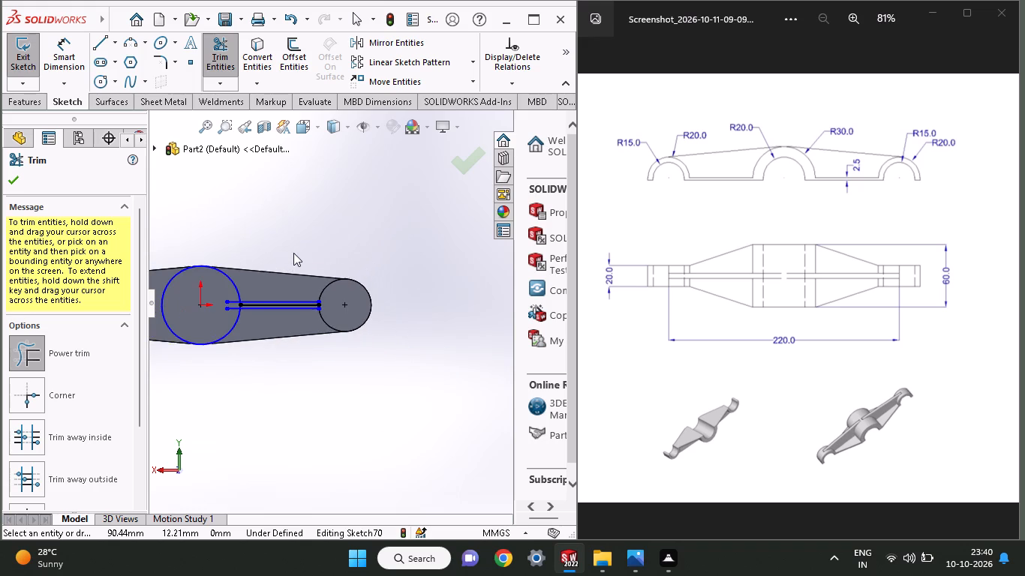
scroll(273, 274, "down", 6, "ctrl")
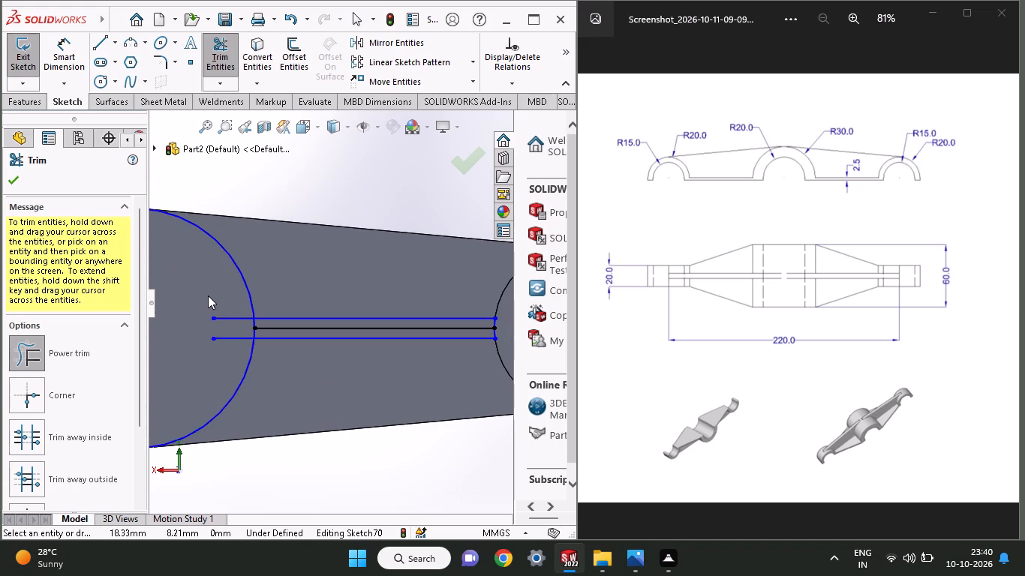
left_click_drag(208, 295, 226, 303)
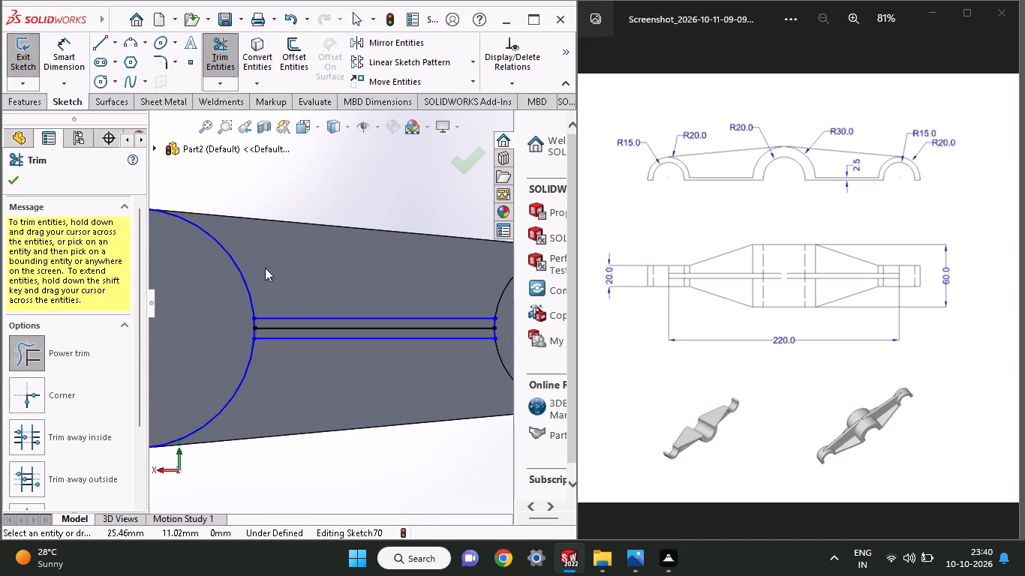
left_click_drag(278, 263, 209, 298)
left_click_drag(263, 266, 181, 333)
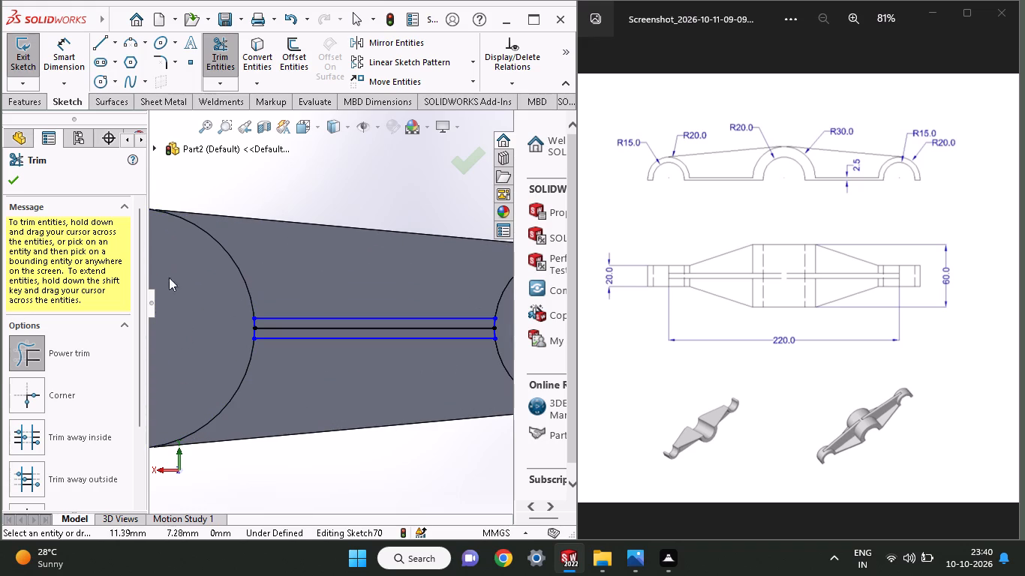
left_click(12, 181)
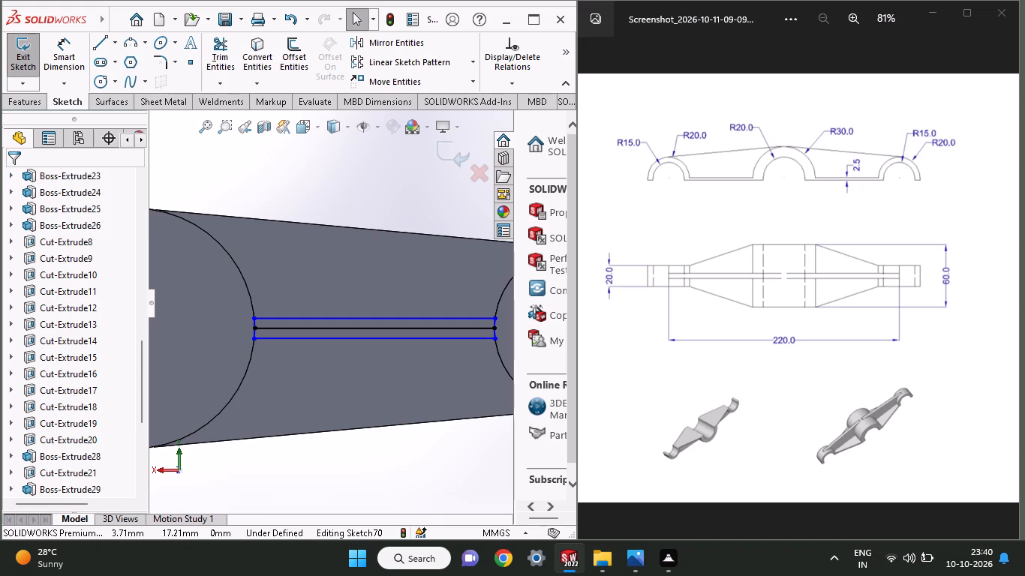
Extrude both regions of the rib profile to a blind depth of 27.5 mm, merged with the body.
left_click(29, 102)
left_click(32, 73)
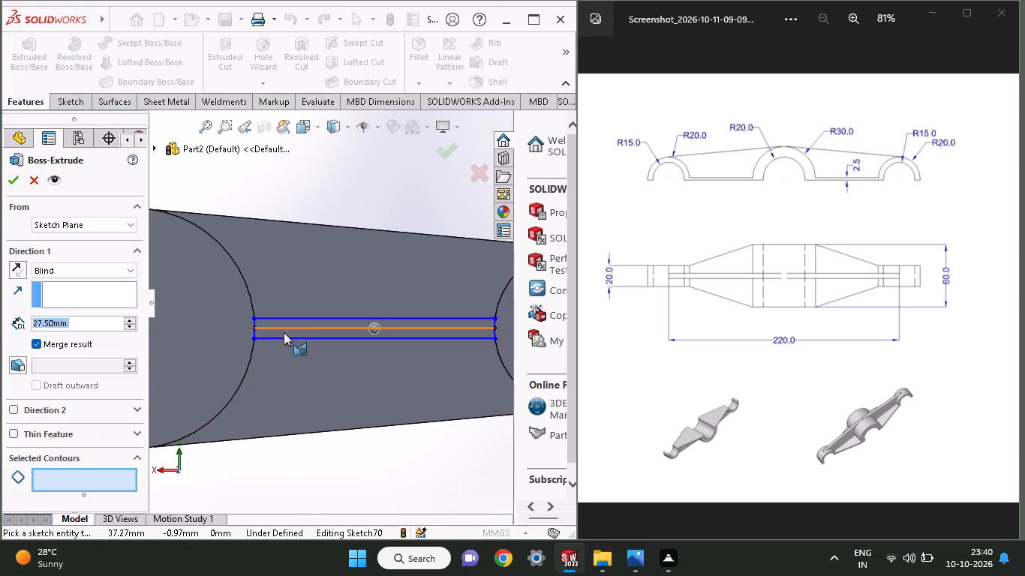
scroll(284, 335, "up", 1, "ctrl")
scroll(284, 335, "down", 6, "ctrl")
scroll(336, 290, "down", 3, "ctrl")
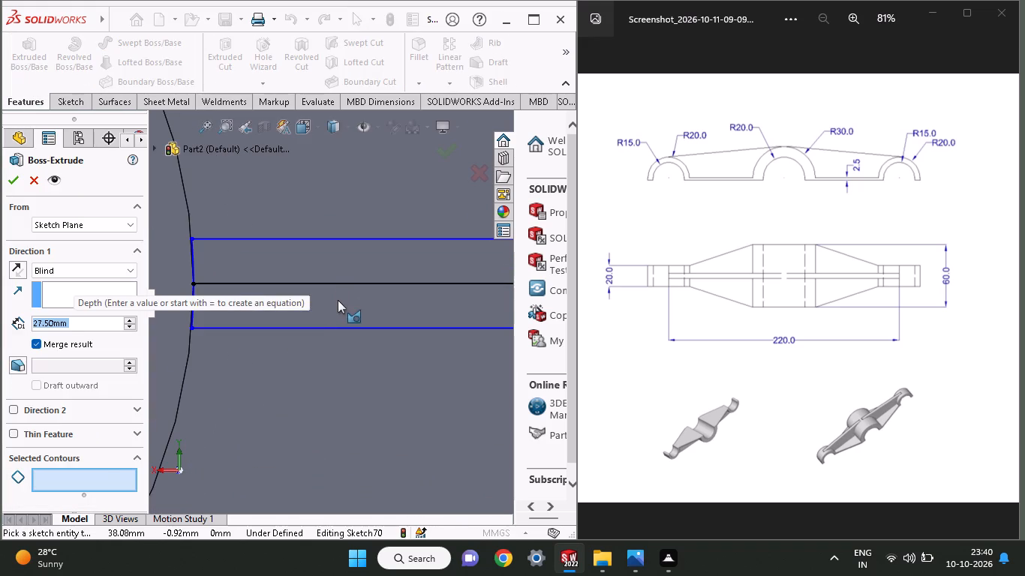
left_click(338, 300)
left_click(341, 263)
scroll(349, 357, "up", 5, "ctrl")
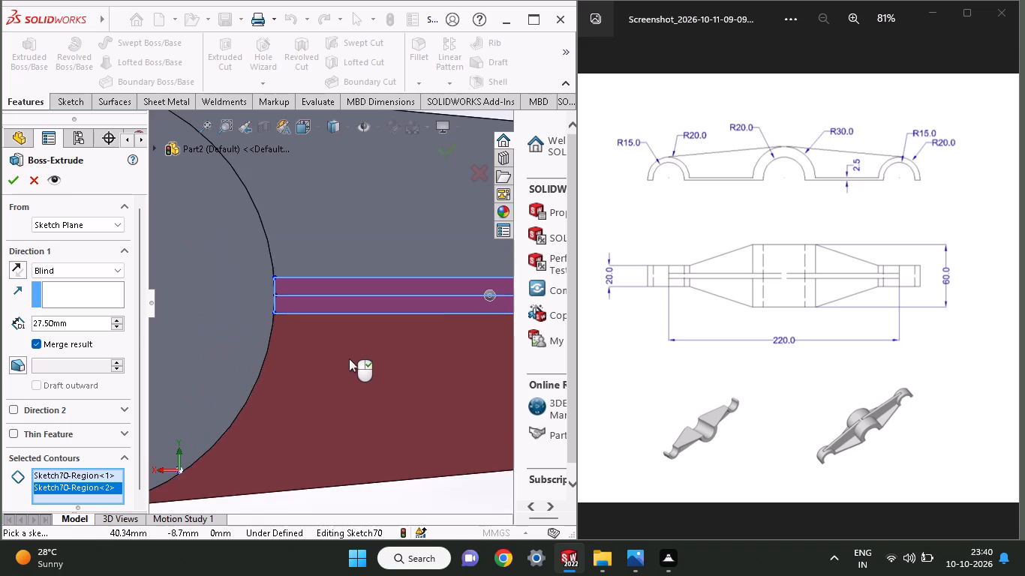
scroll(350, 358, "up", 3, "ctrl")
middle_click_drag(350, 358, 350, 301)
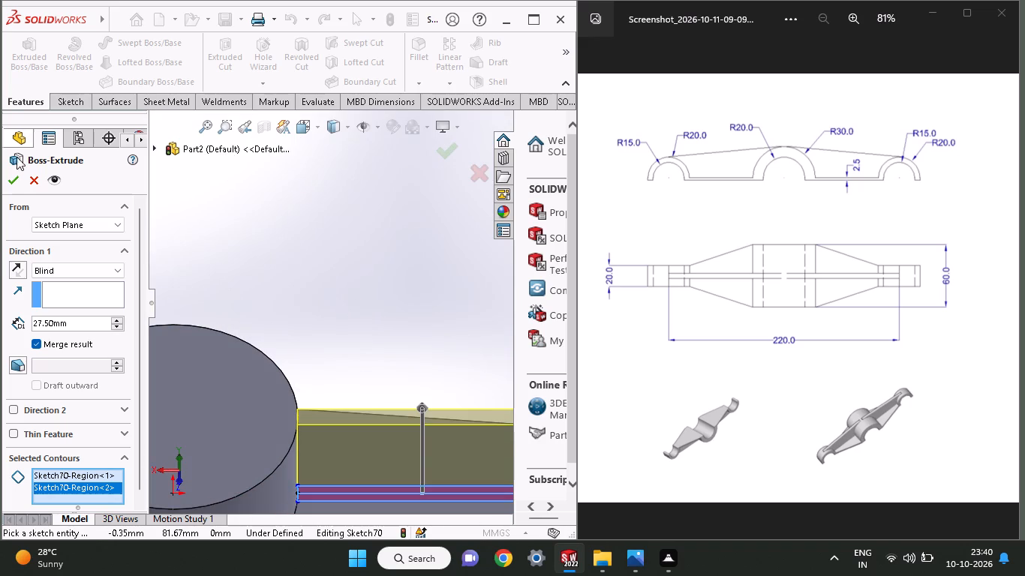
left_click(14, 181)
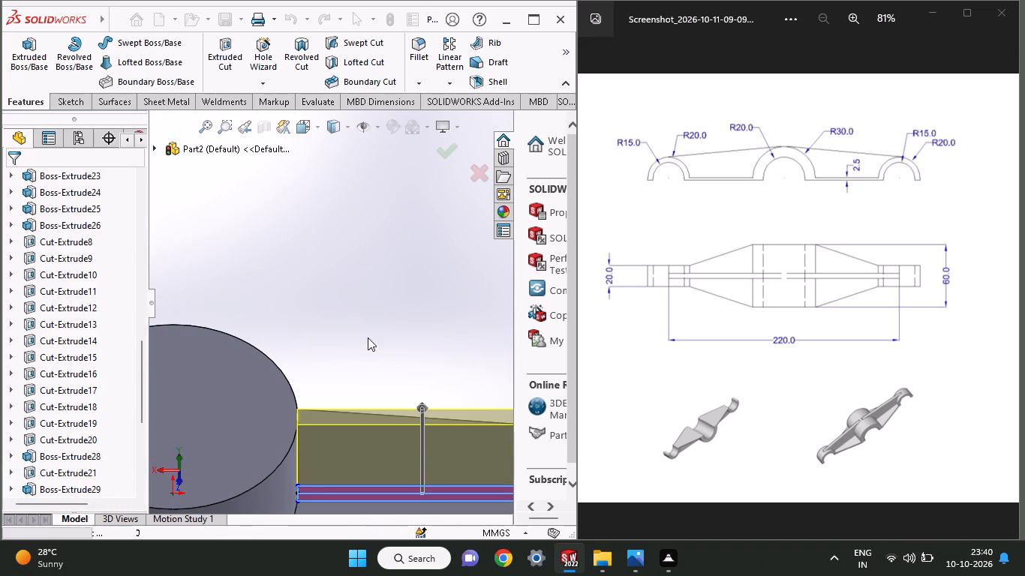
Sketch a centre line on the opposite arm's plate face, from the end boss's edge midpoint to the central boss's edge midpoint.
scroll(368, 337, "up", 9, "ctrl")
middle_click_drag(363, 381, 375, 337)
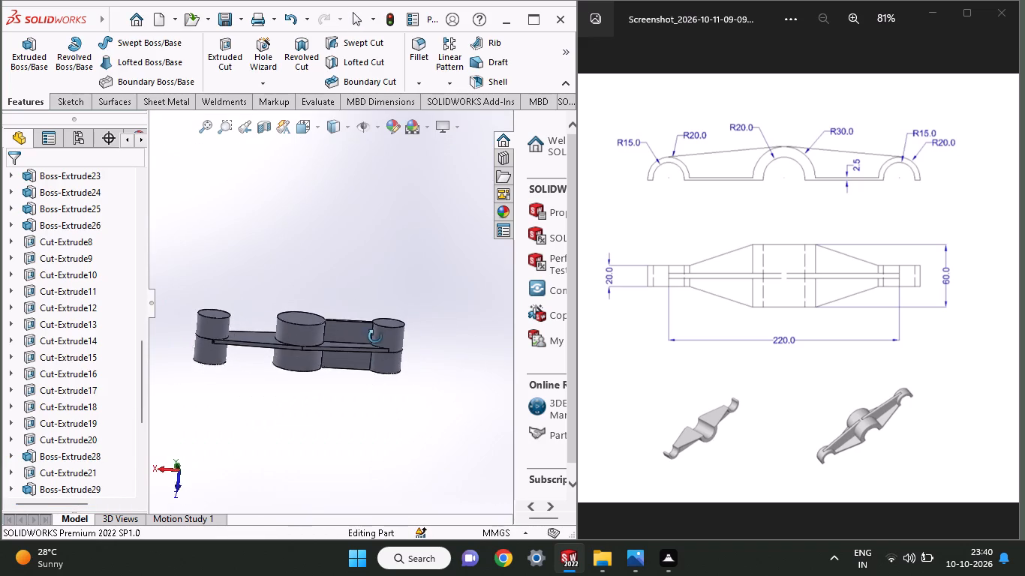
middle_click_drag(375, 337, 381, 323)
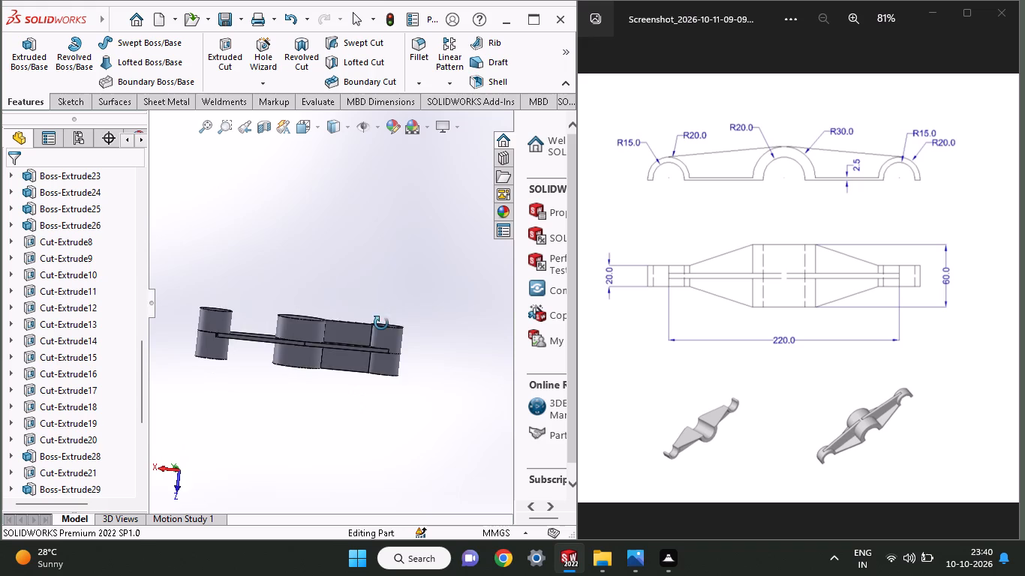
middle_click_drag(381, 323, 373, 368)
scroll(299, 319, "up", 1, "ctrl")
scroll(290, 319, "down", 3, "ctrl")
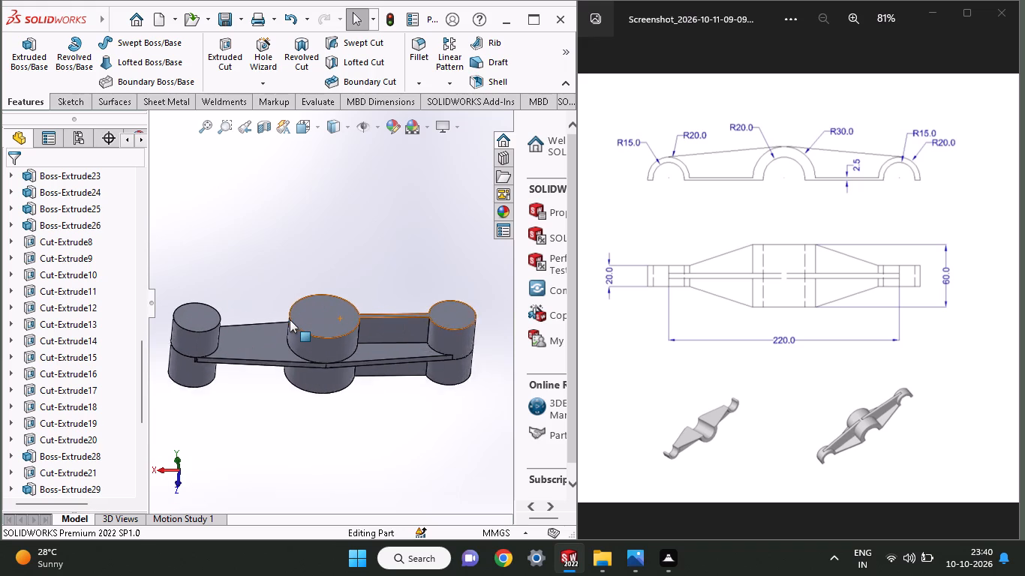
scroll(290, 319, "down", 2, "ctrl")
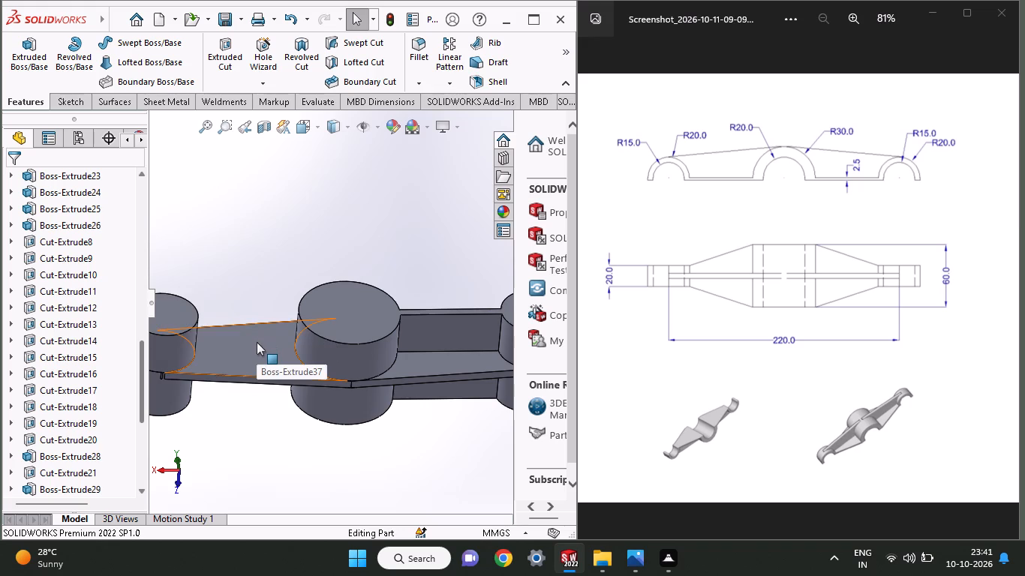
left_click(256, 357)
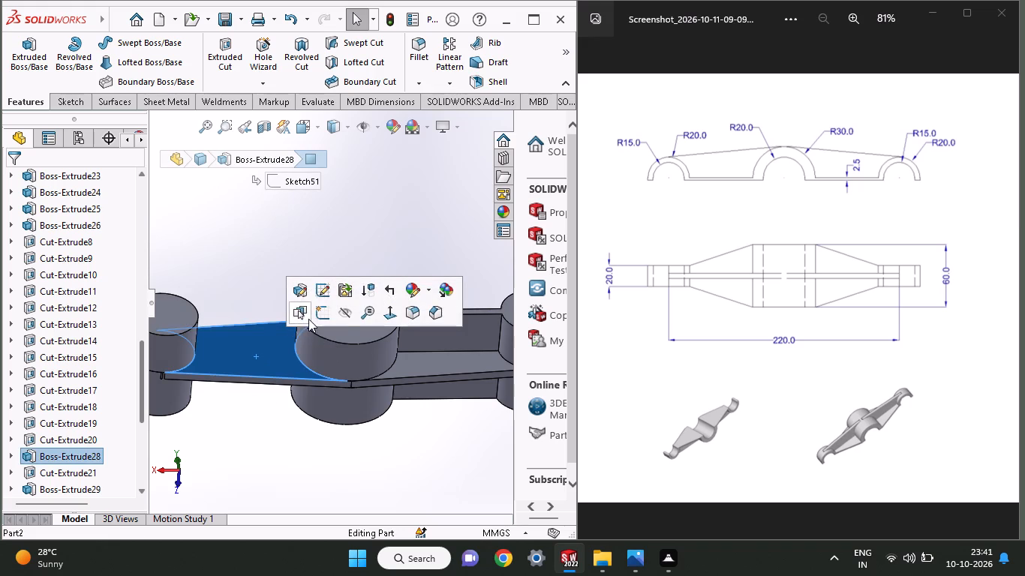
left_click(319, 320)
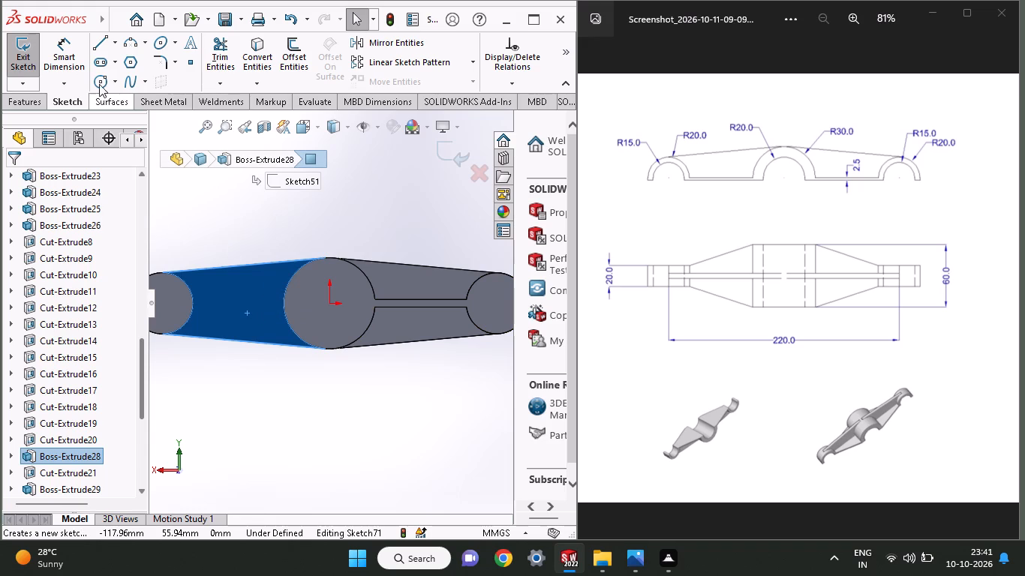
left_click(100, 40)
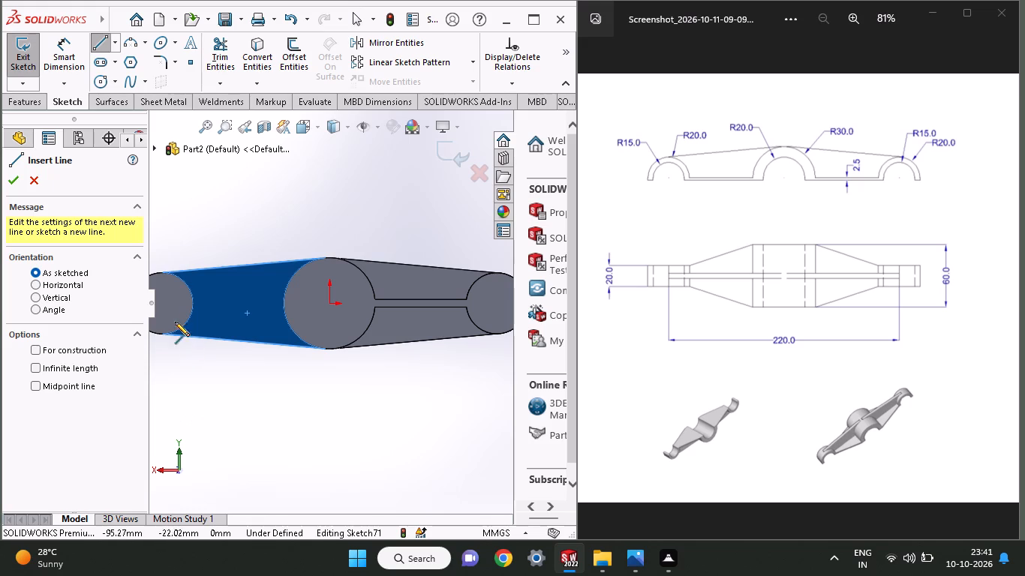
left_click(194, 305)
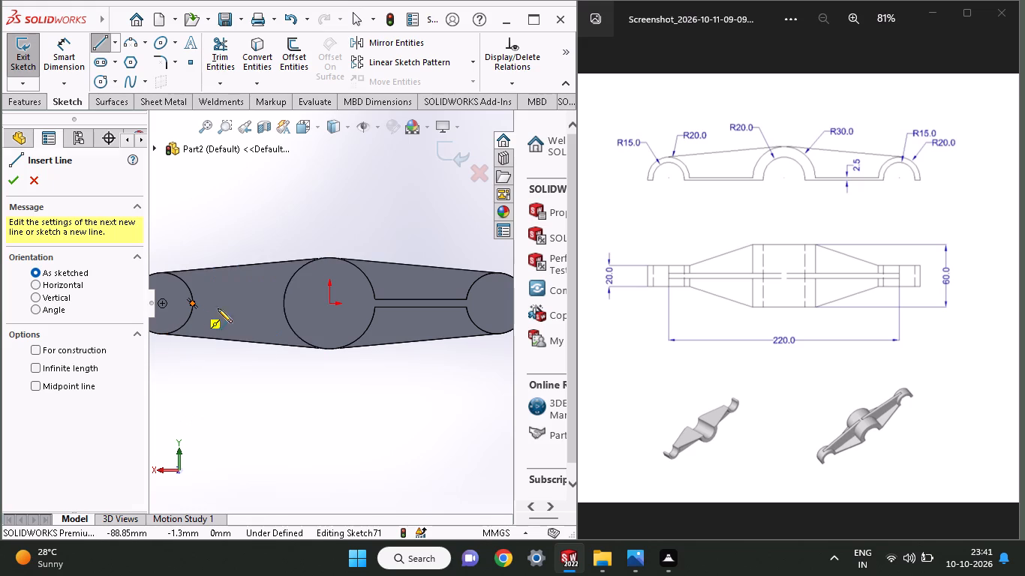
left_click(287, 306)
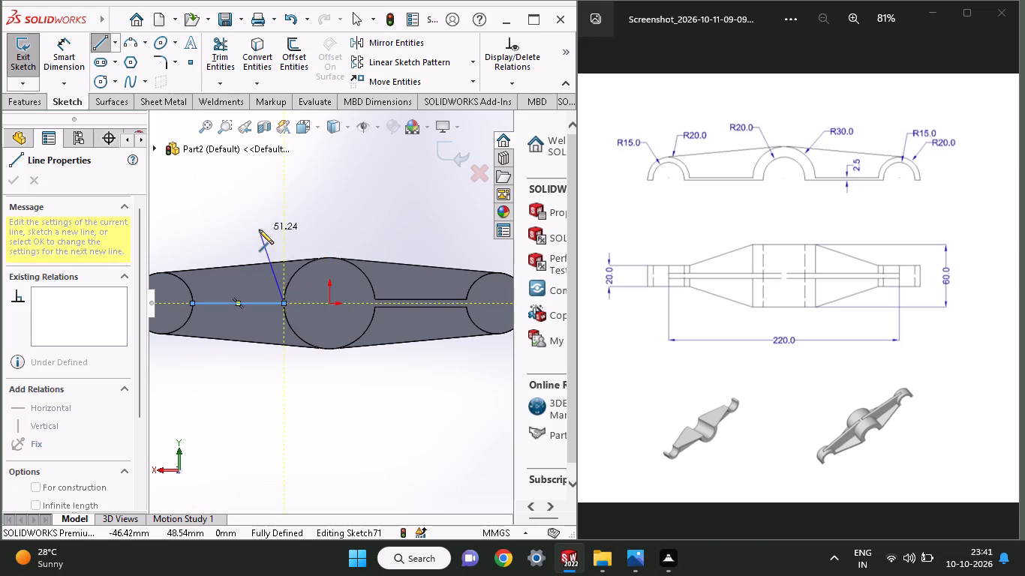
right_click(259, 229)
left_click(315, 244)
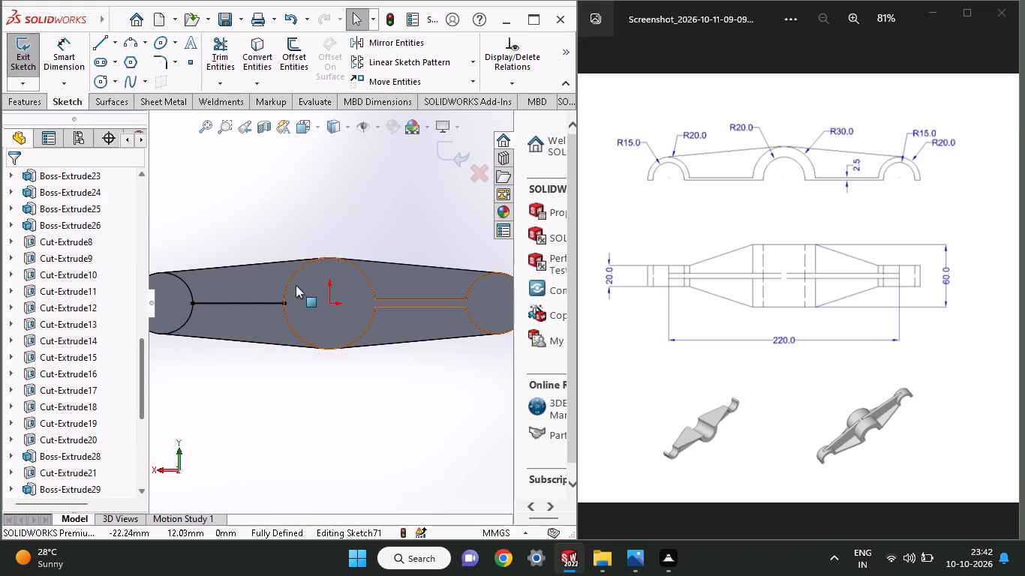
Sketch a 30 mm radius circle centred on the origin and another concentric with the end boss along its outline.
left_click(104, 82)
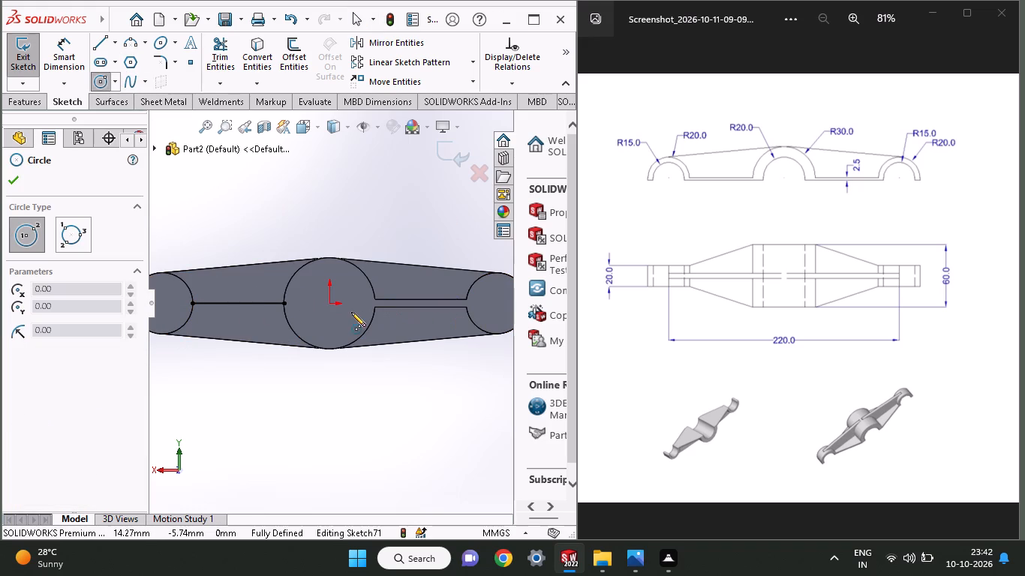
left_click(330, 301)
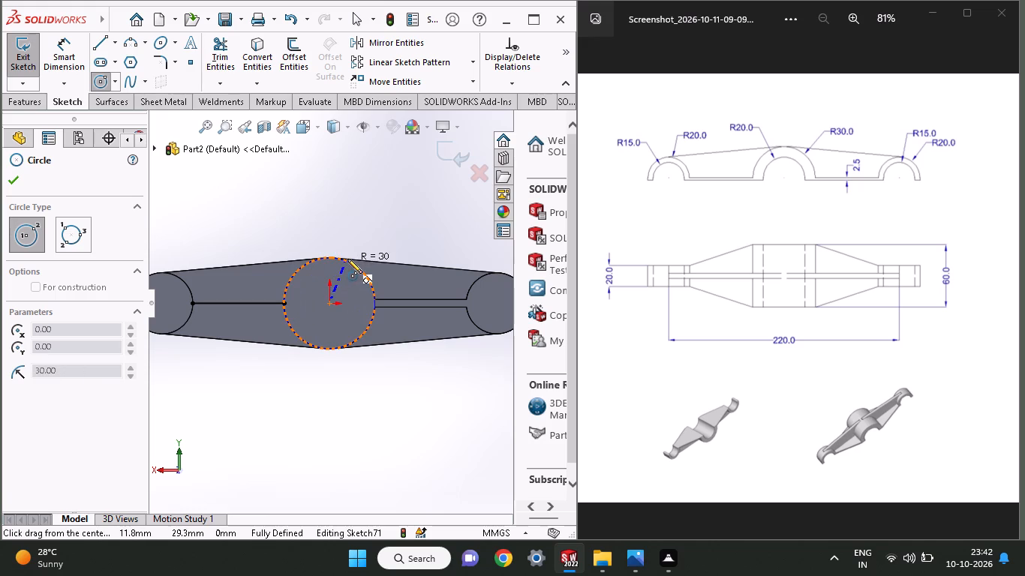
left_click(347, 259)
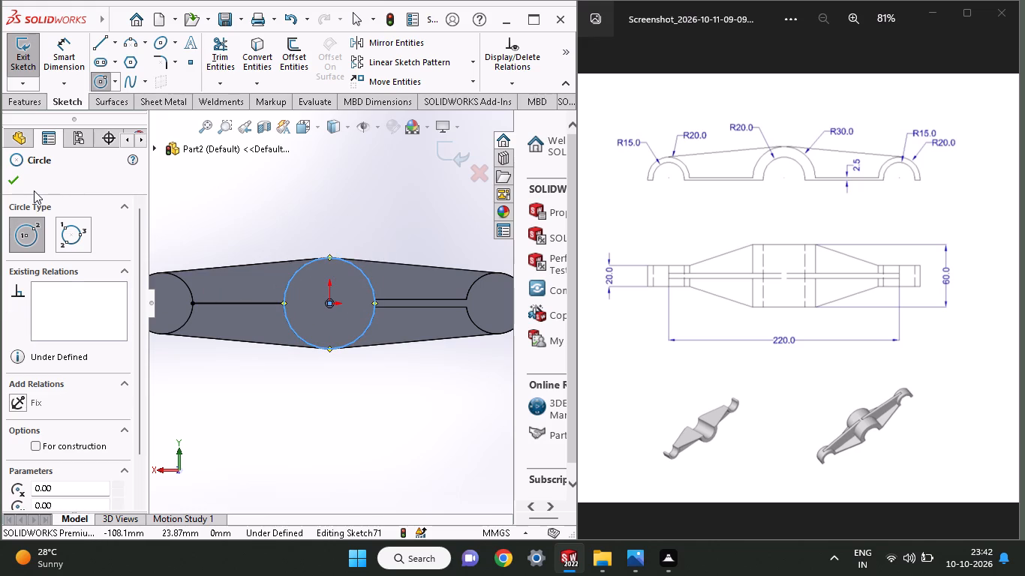
left_click(9, 176)
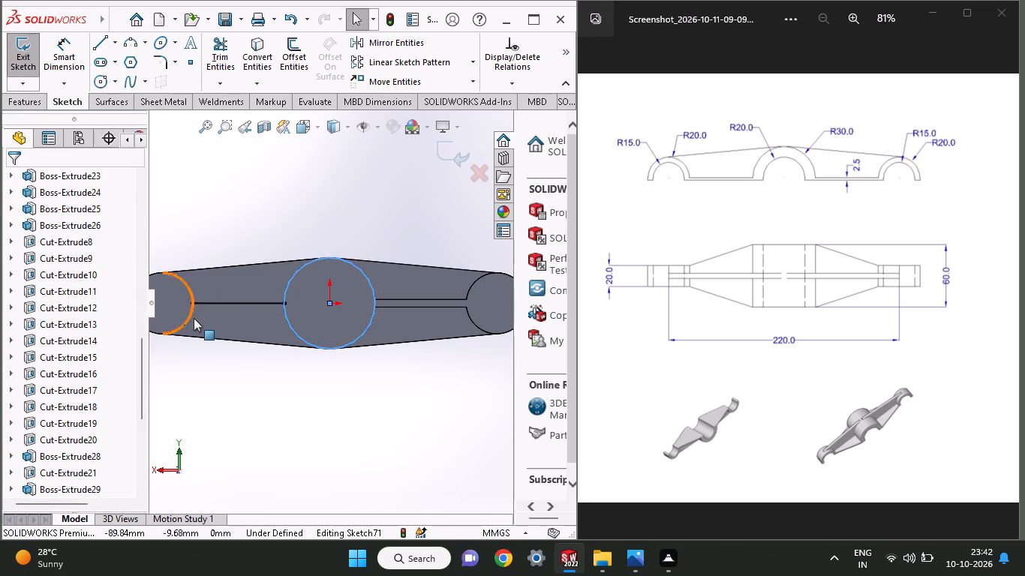
left_click(183, 323)
right_click(183, 323)
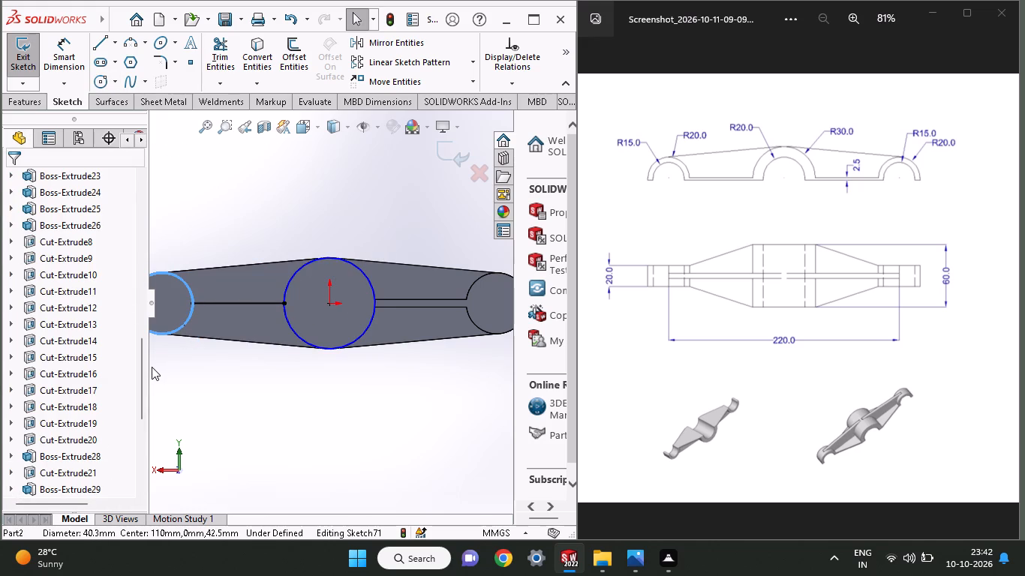
left_click(152, 367)
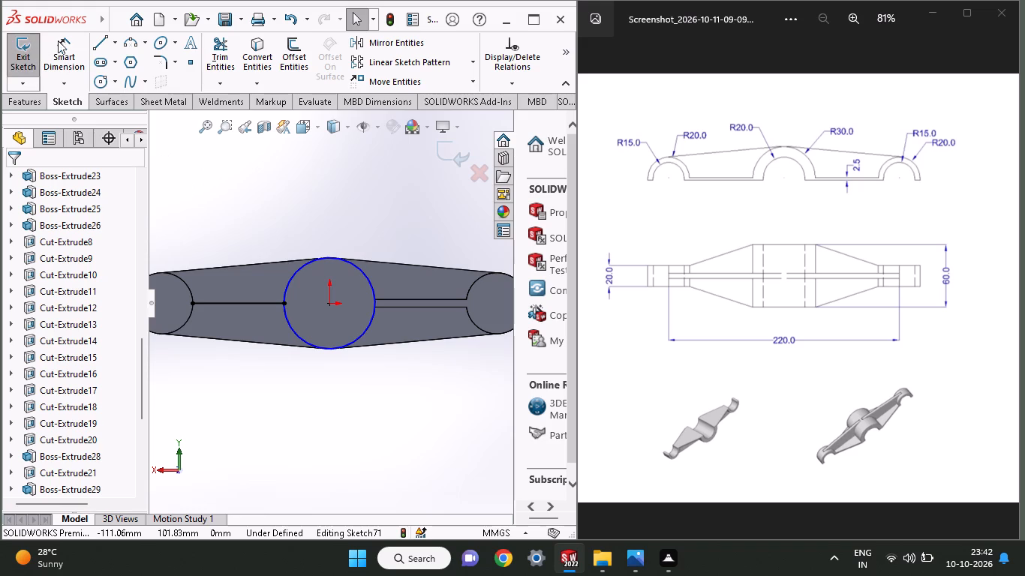
left_click(103, 78)
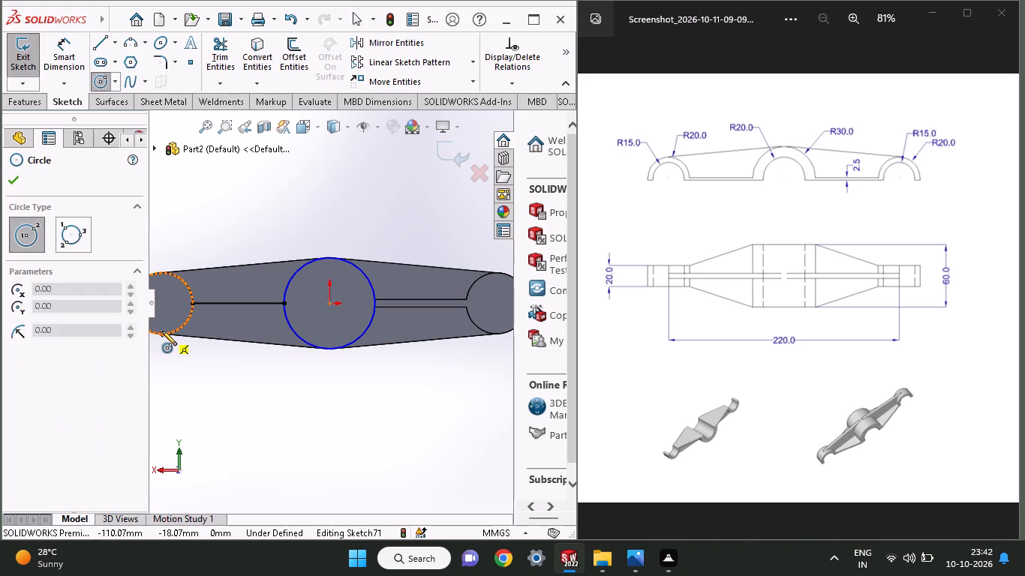
left_click(161, 304)
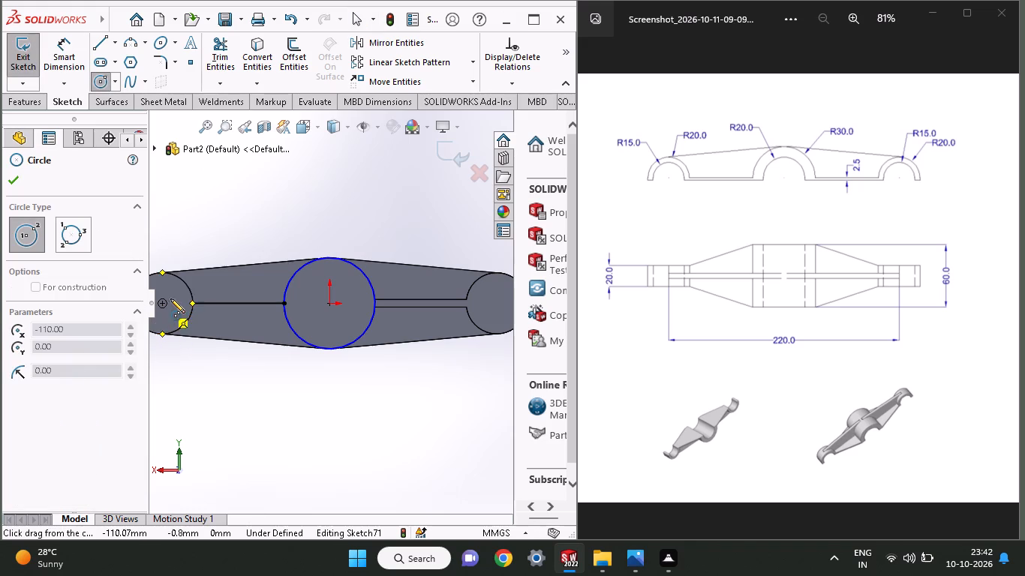
left_click(191, 289)
right_click(202, 208)
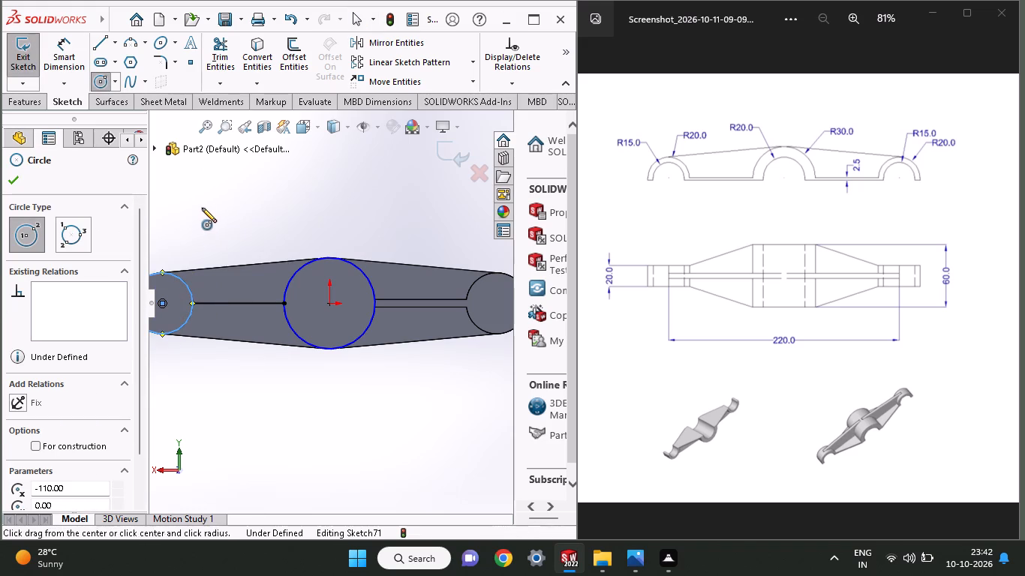
left_click(212, 225)
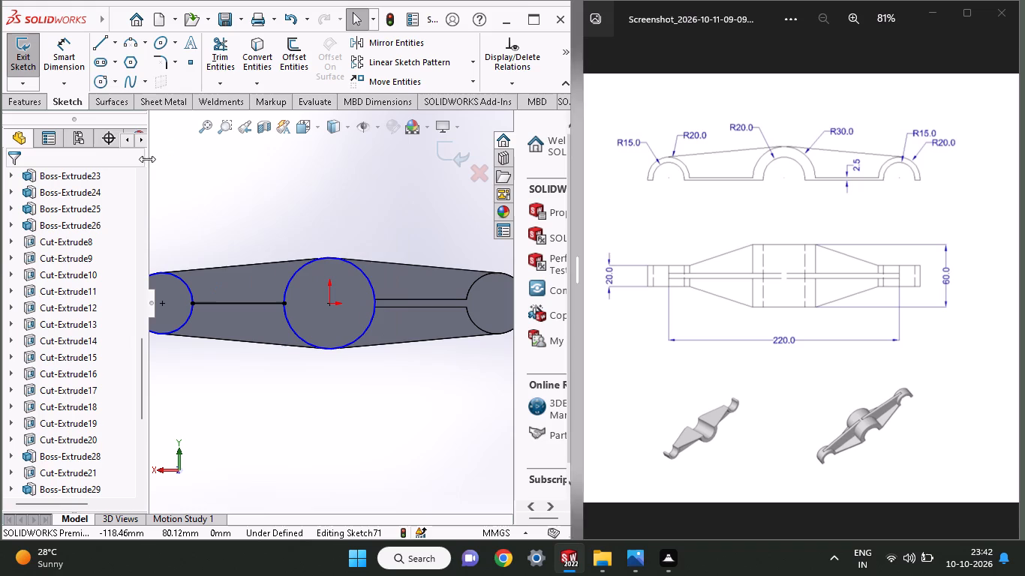
Sketch two horizontal lines, each about 74 mm long, above and below the centre line, with ends inside both circles.
left_click(93, 44)
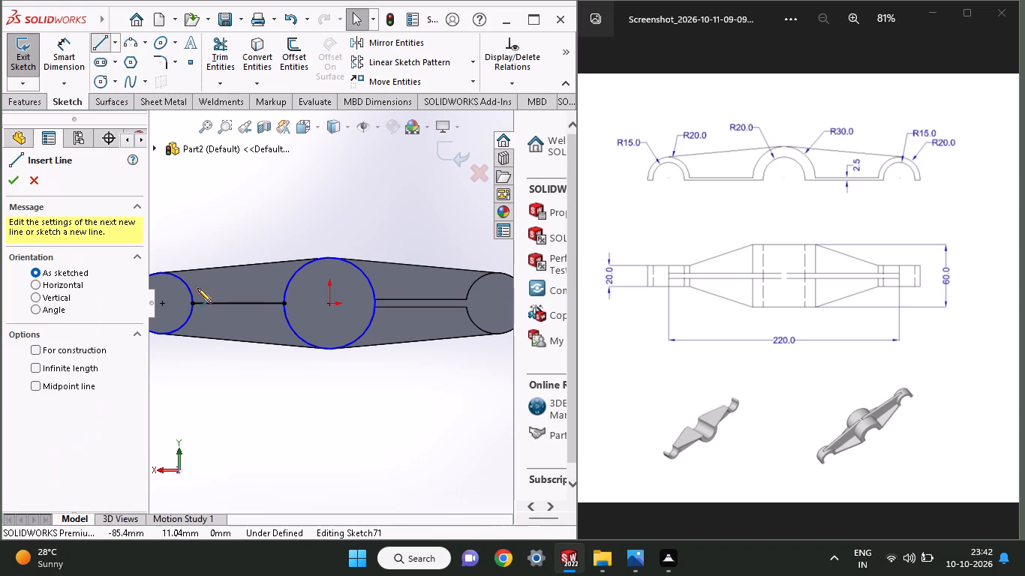
left_click(179, 292)
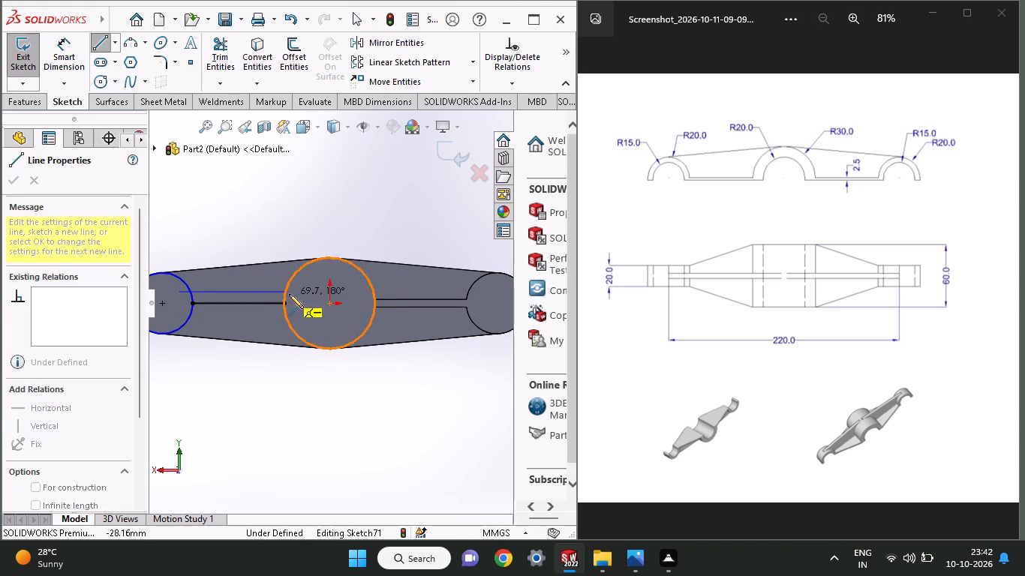
left_click(291, 294)
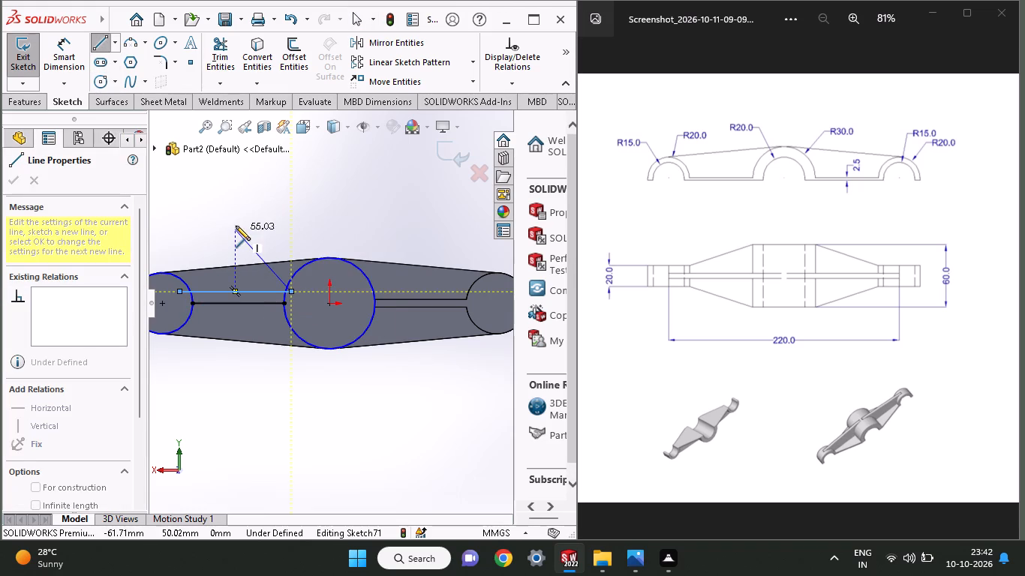
right_click(236, 226)
left_click(248, 241)
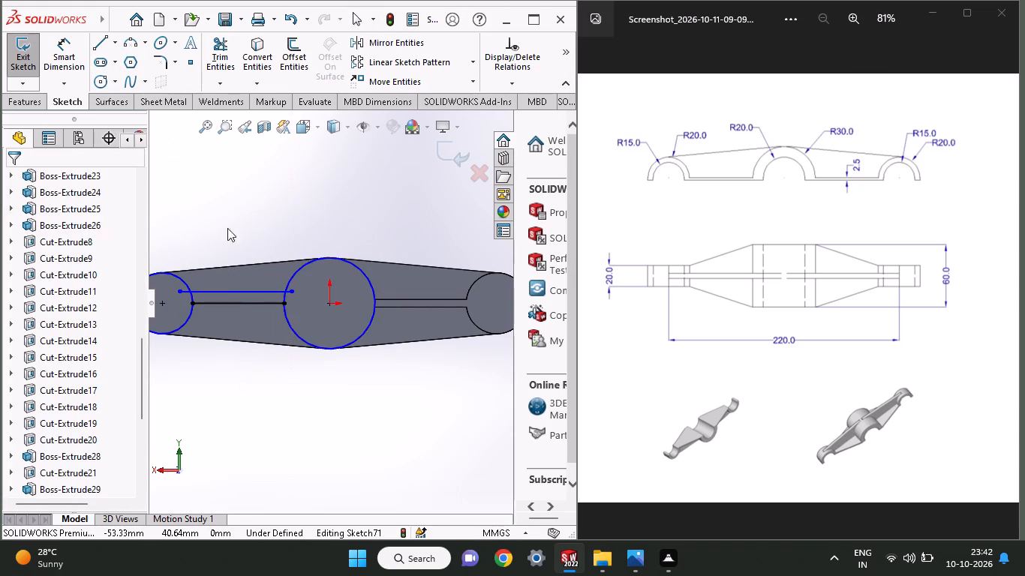
left_click(101, 52)
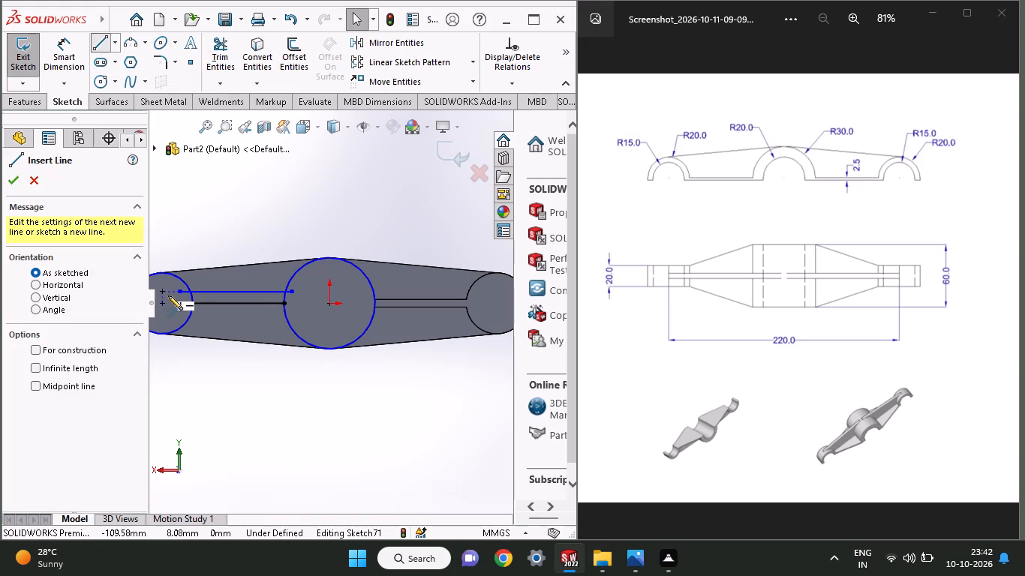
left_click(179, 312)
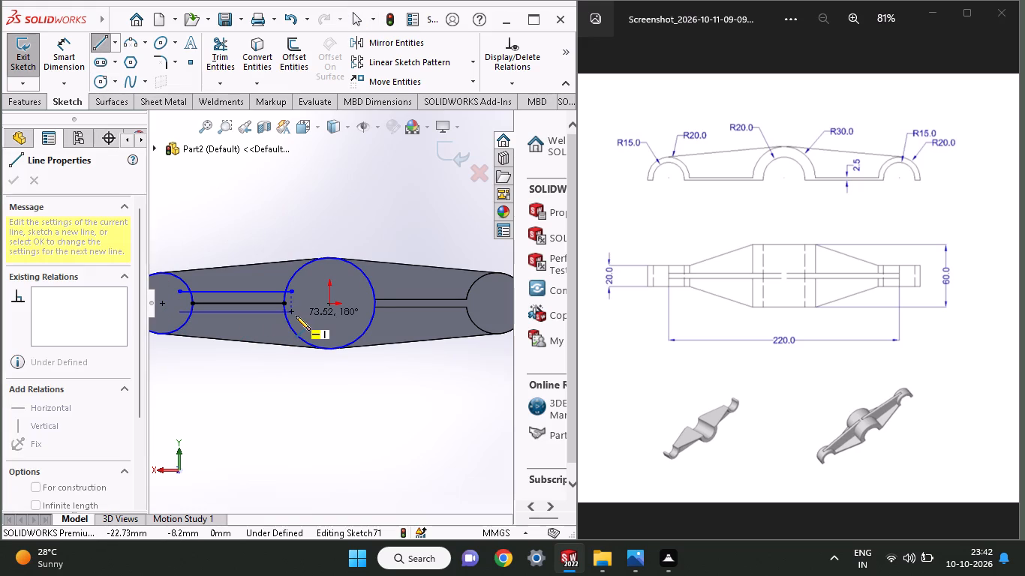
left_click(296, 316)
right_click(246, 243)
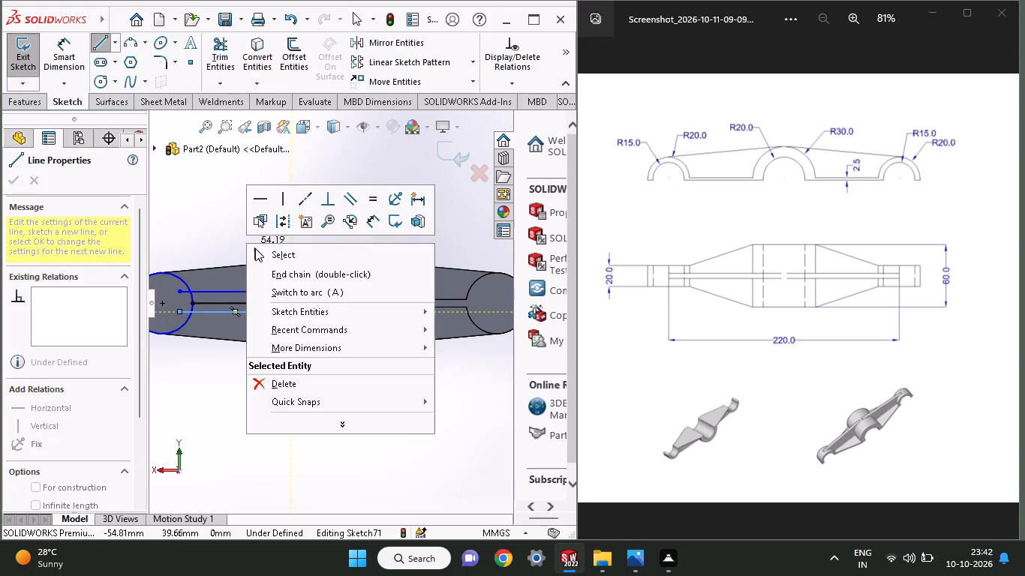
left_click(257, 250)
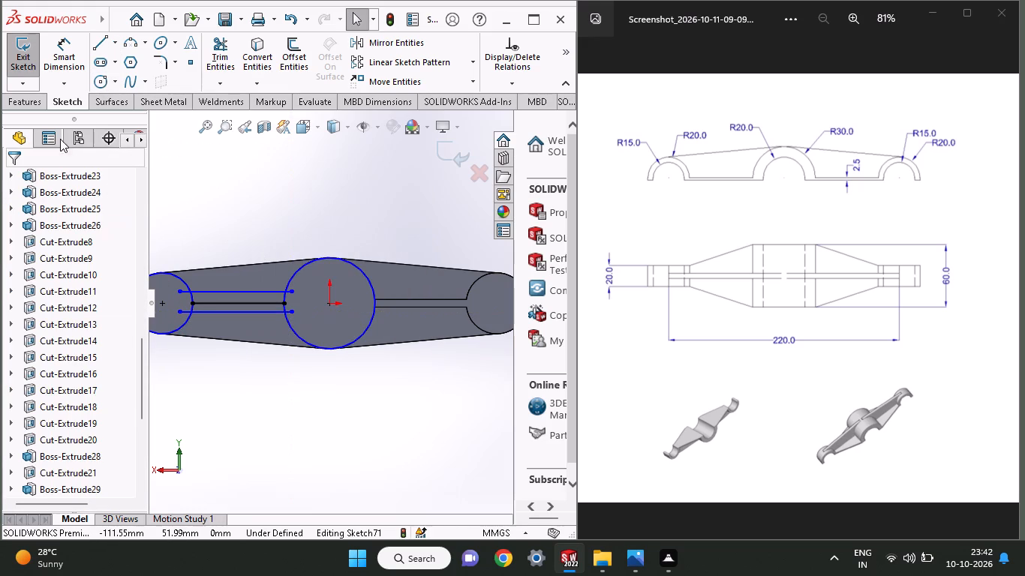
Dimension the upper horizontal line 2.5 mm from the centre line, using its endpoint inside the central circle.
left_click(72, 67)
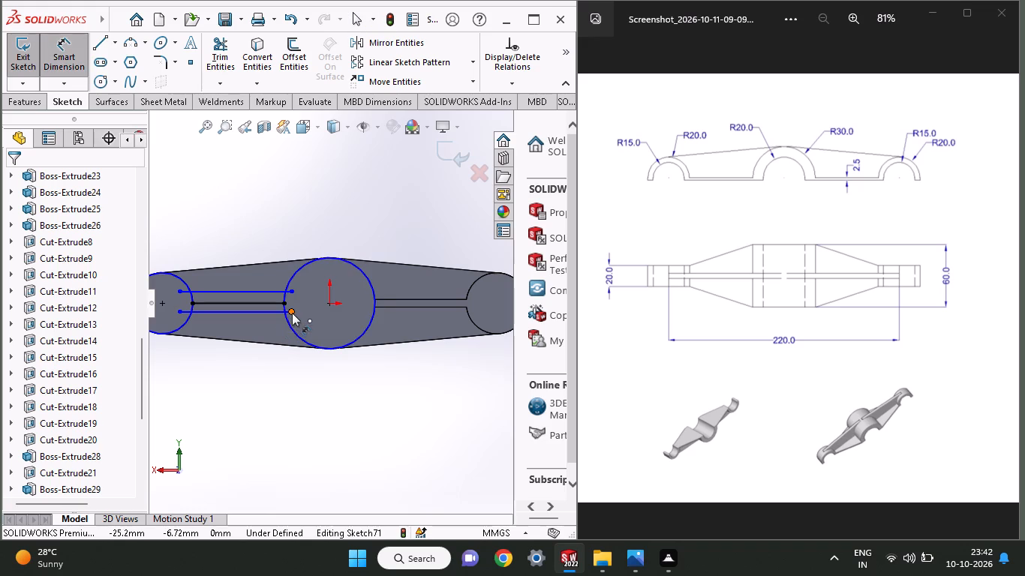
left_click(285, 304)
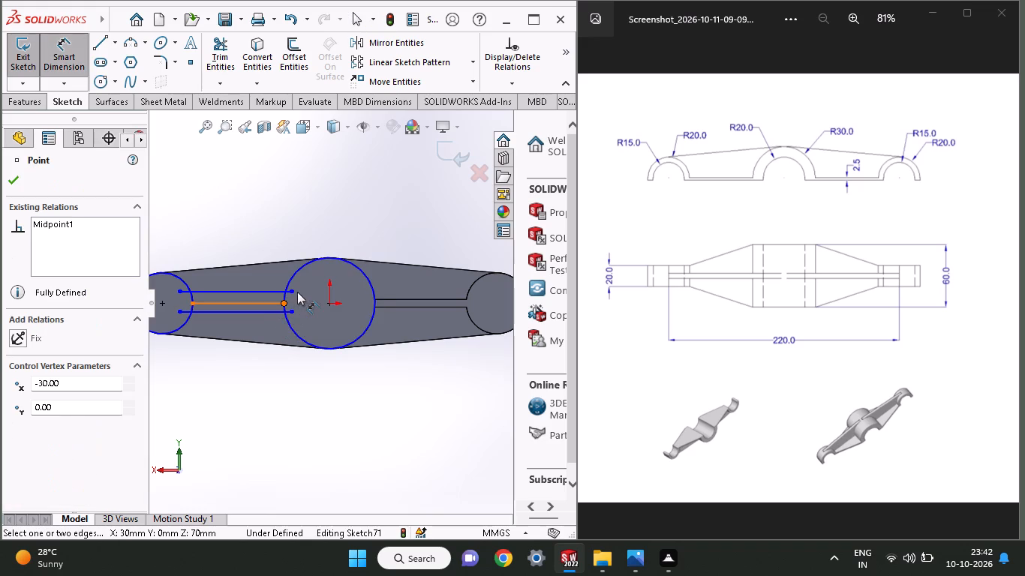
left_click(293, 292)
left_click(314, 294)
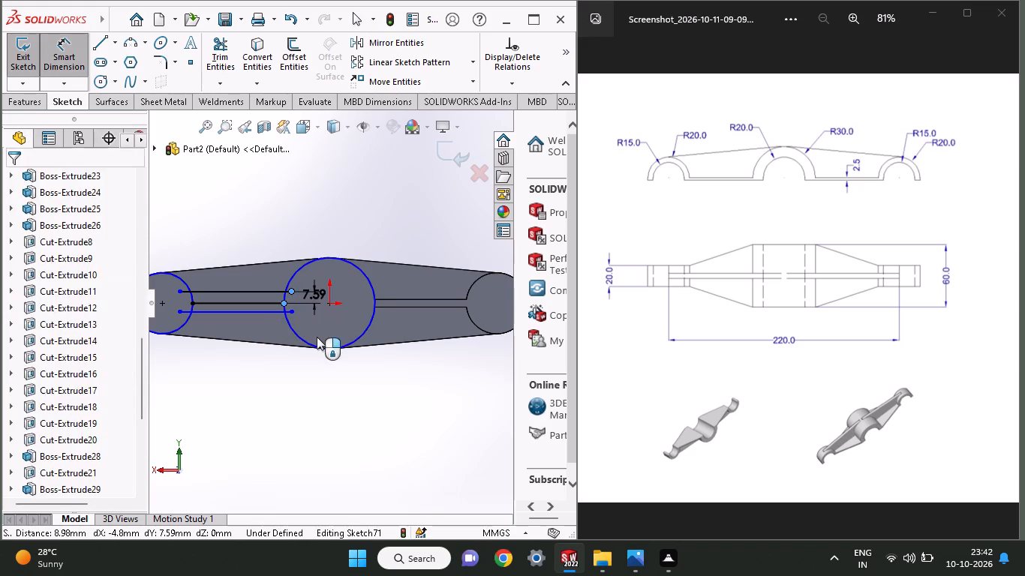
key("3")
key("BackSpace")
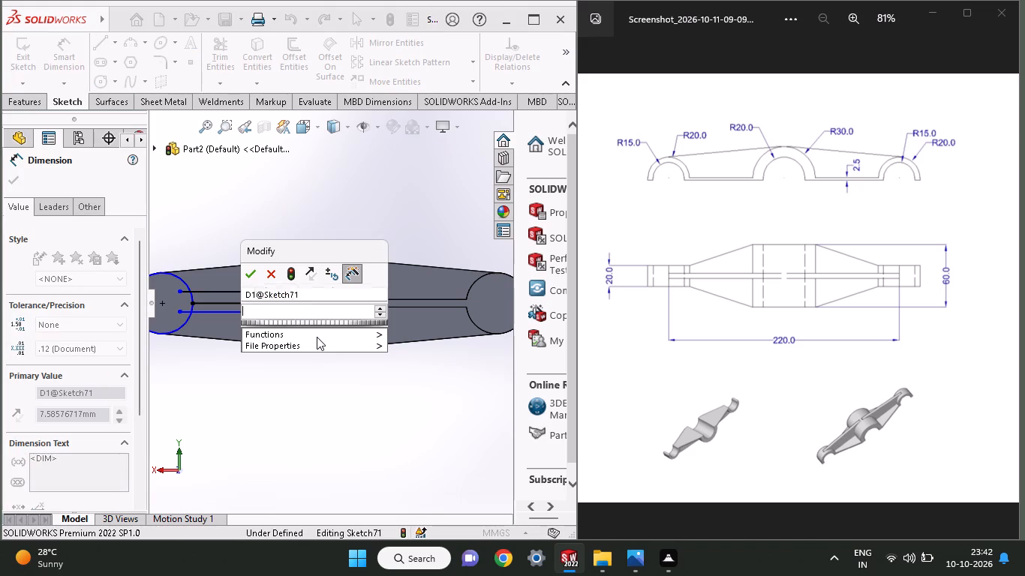
type("2.5")
key("Return")
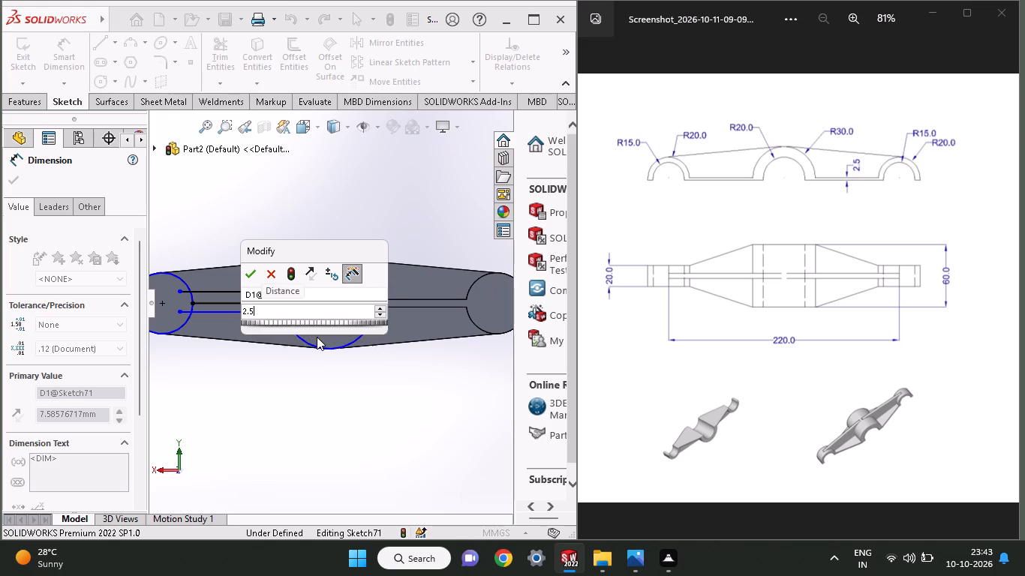
Dimension the lower horizontal line 2.5 mm from the centre line, using its endpoint inside the end boss circle.
left_click(179, 309)
left_click(191, 304)
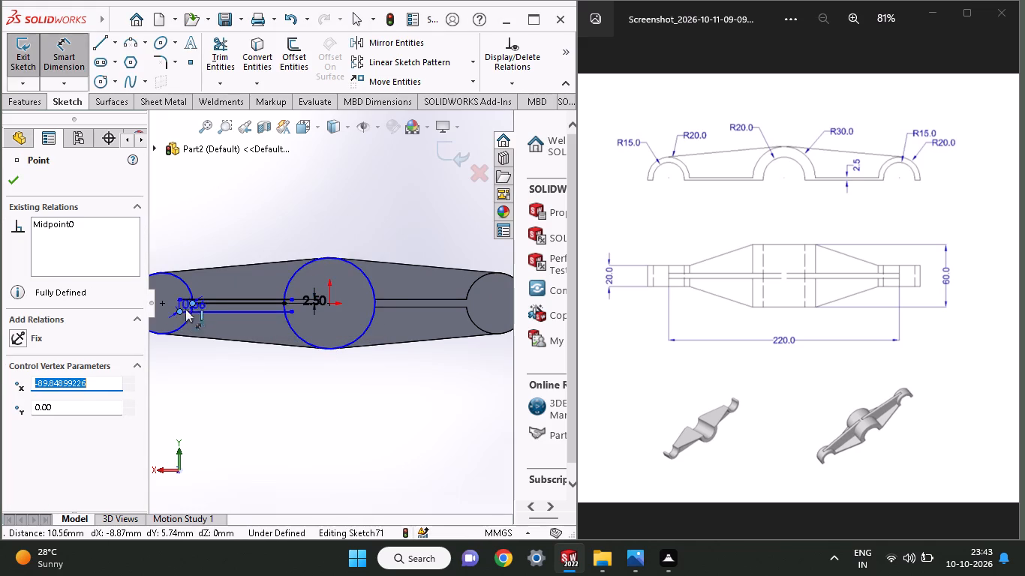
left_click(173, 310)
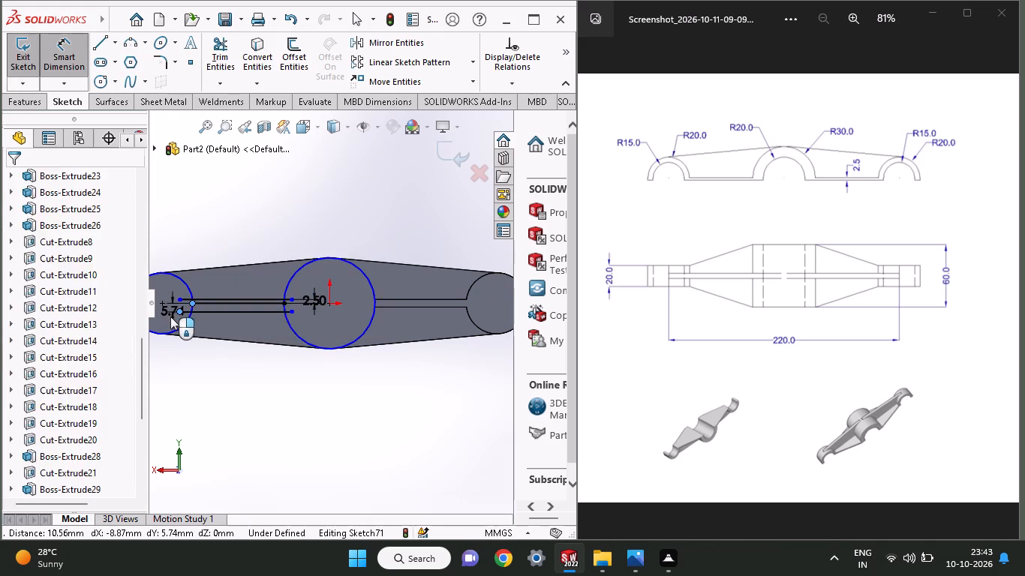
type("2.5")
key("Return")
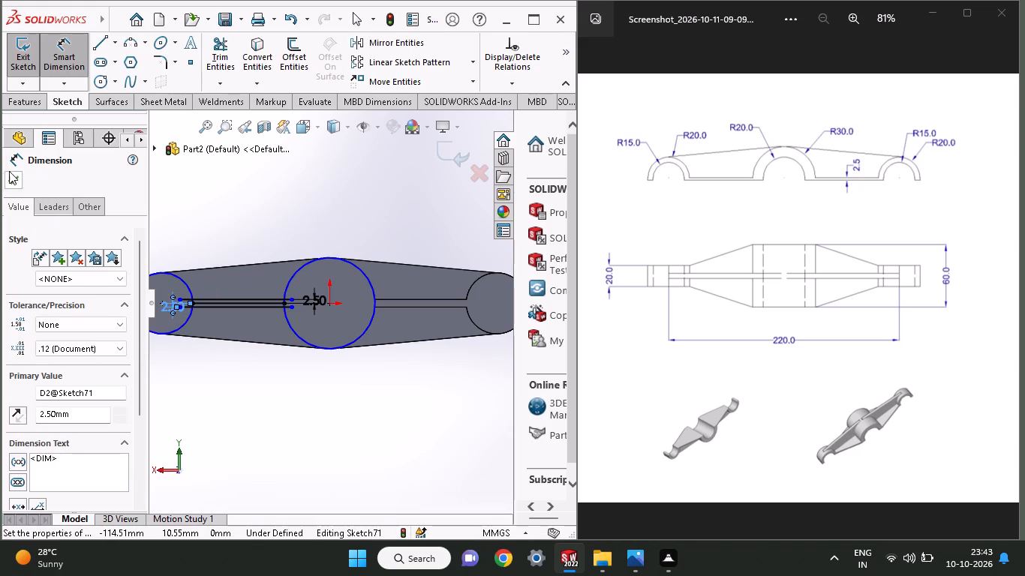
left_click(8, 173)
Trim the ends of both horizontal lines that extend inside the end boss circle.
scroll(227, 298, "up", 2, "ctrl")
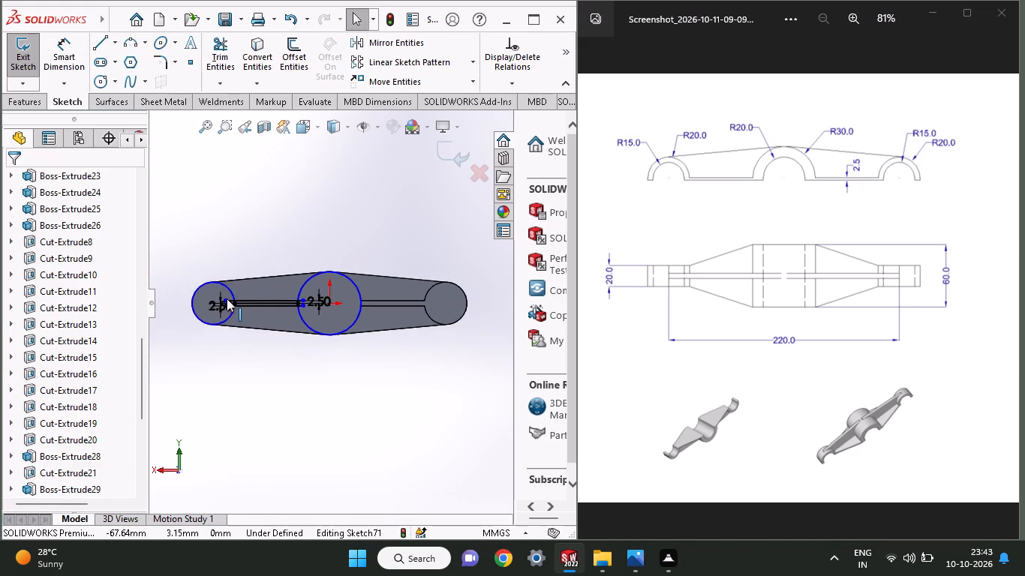
scroll(227, 298, "down", 5, "ctrl")
scroll(381, 278, "down", 2, "ctrl")
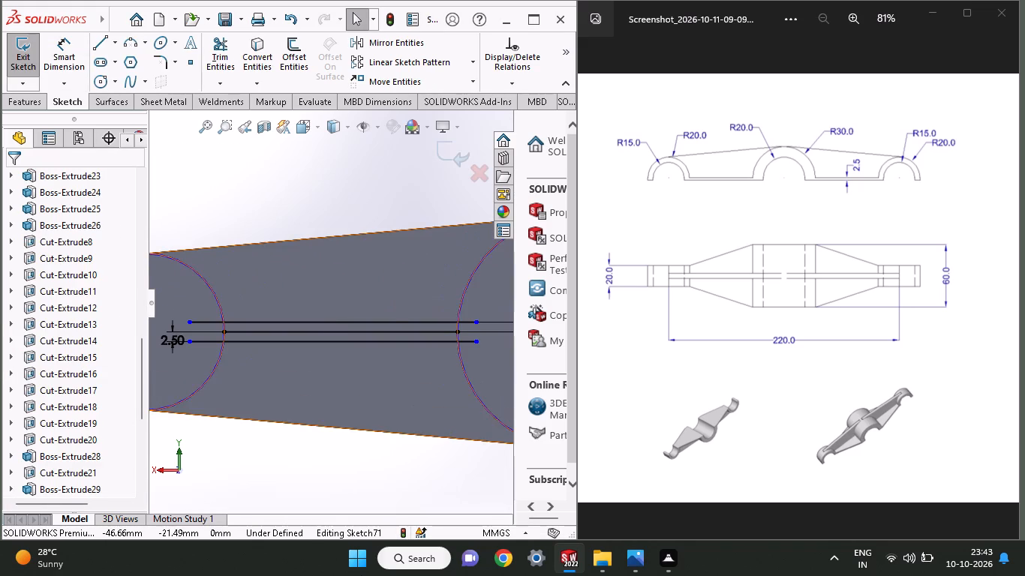
left_click(220, 51)
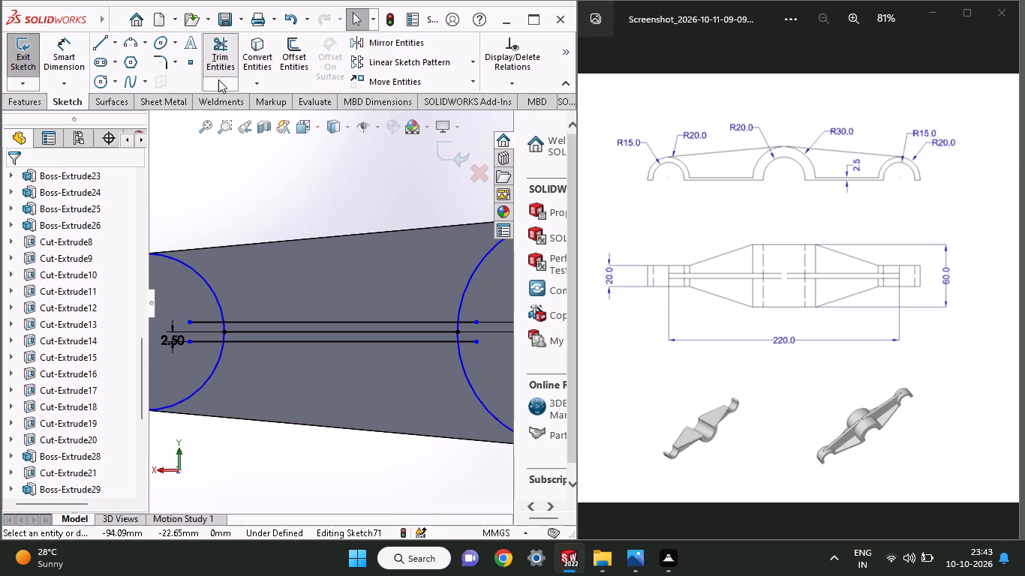
left_click_drag(196, 306, 197, 325)
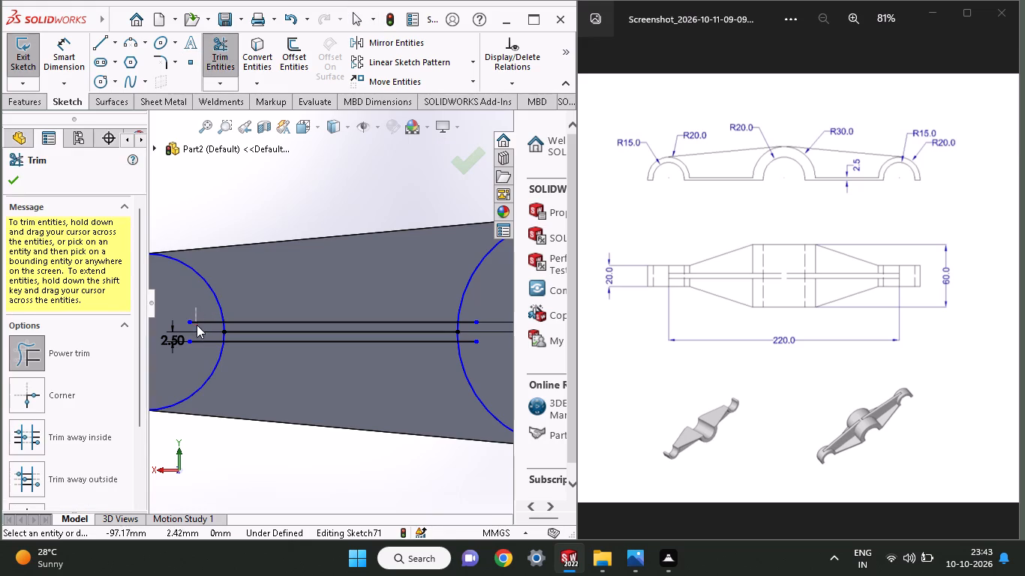
left_click_drag(197, 325, 197, 325)
left_click(11, 173)
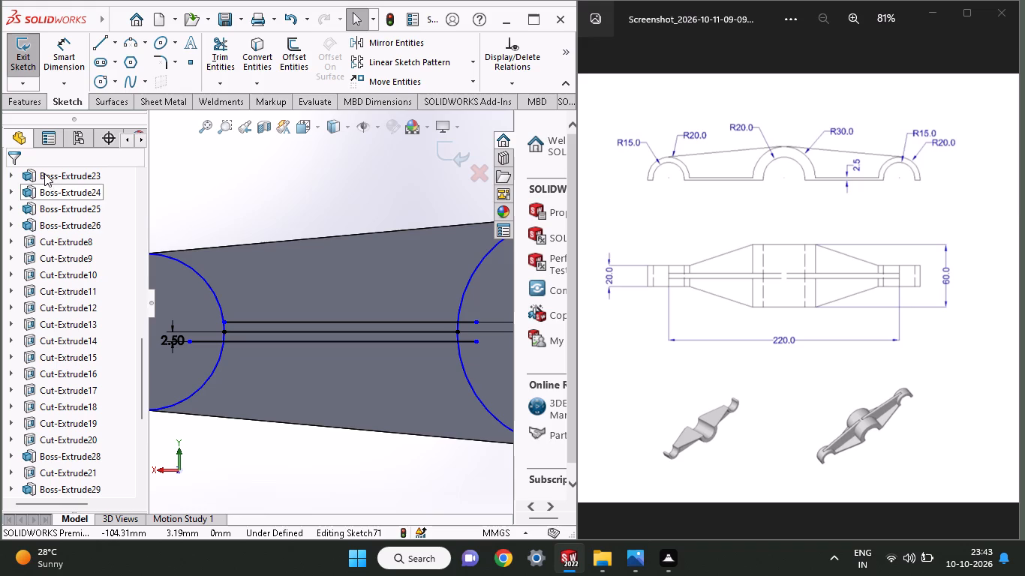
left_click(222, 39)
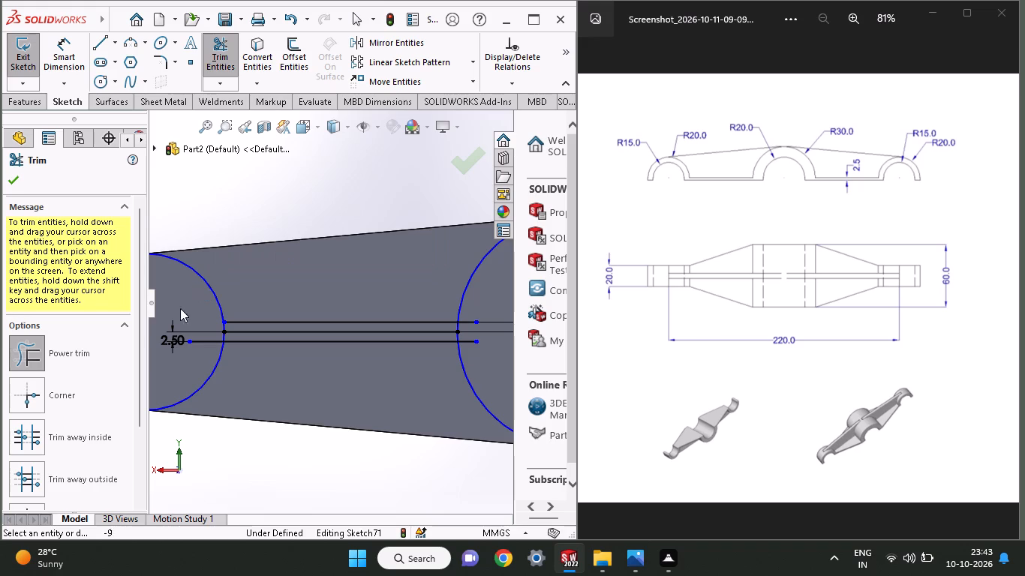
left_click_drag(203, 324, 203, 348)
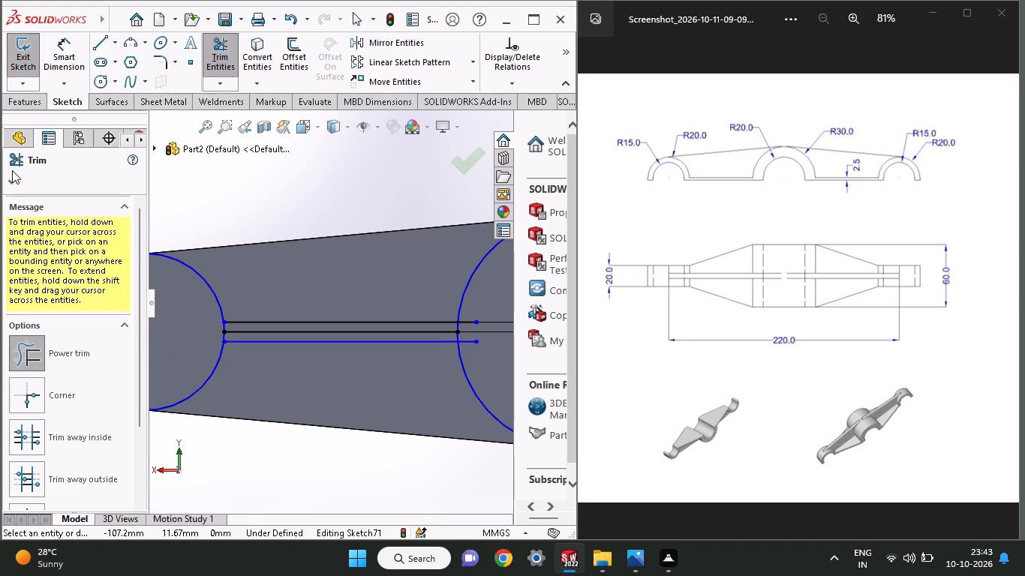
left_click(11, 170)
left_click(8, 181)
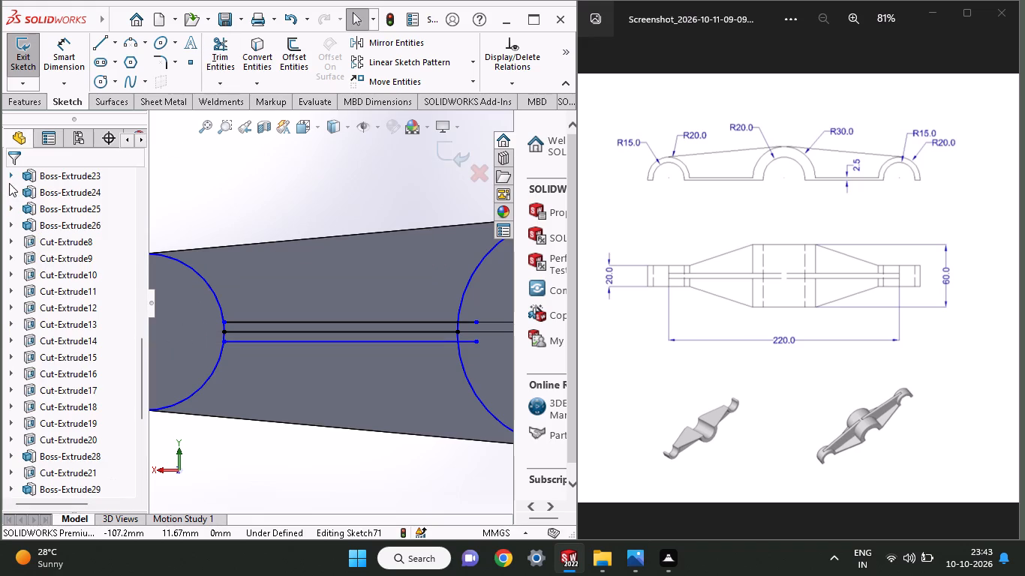
Trim the ends of both horizontal lines that extend inside the 30 mm radius central circle.
left_click(213, 60)
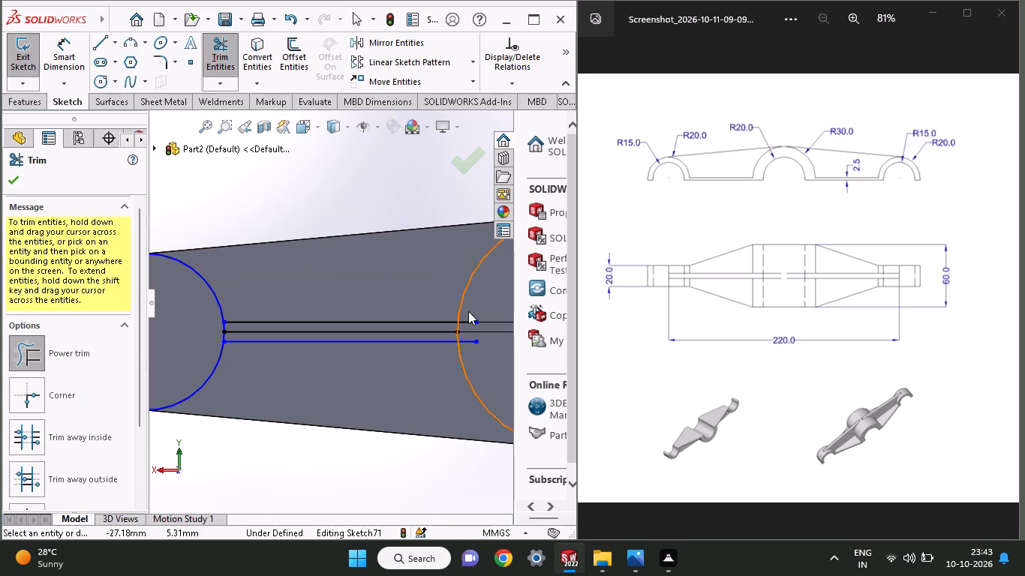
left_click_drag(468, 309, 471, 326)
left_click(16, 178)
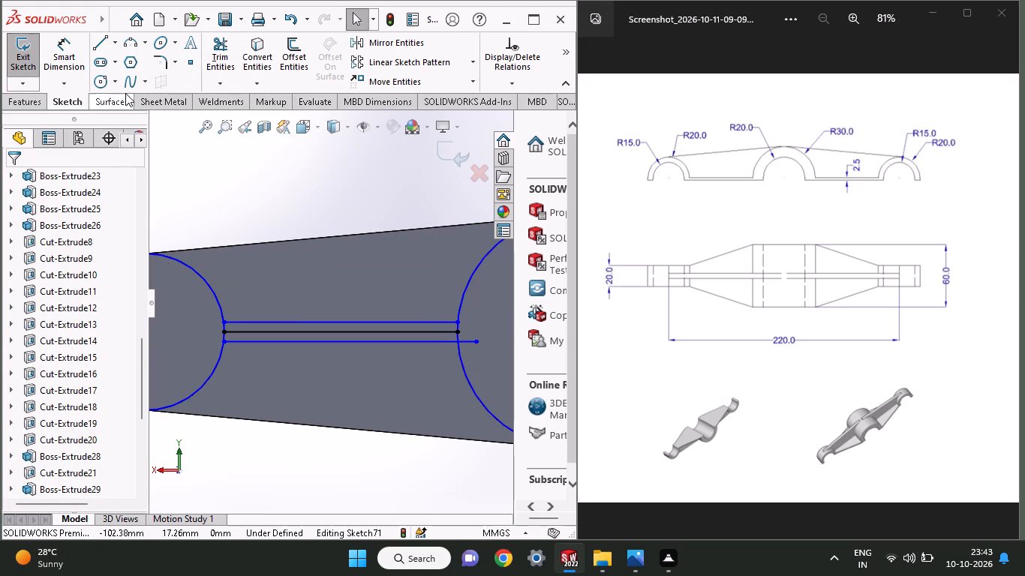
left_click(214, 67)
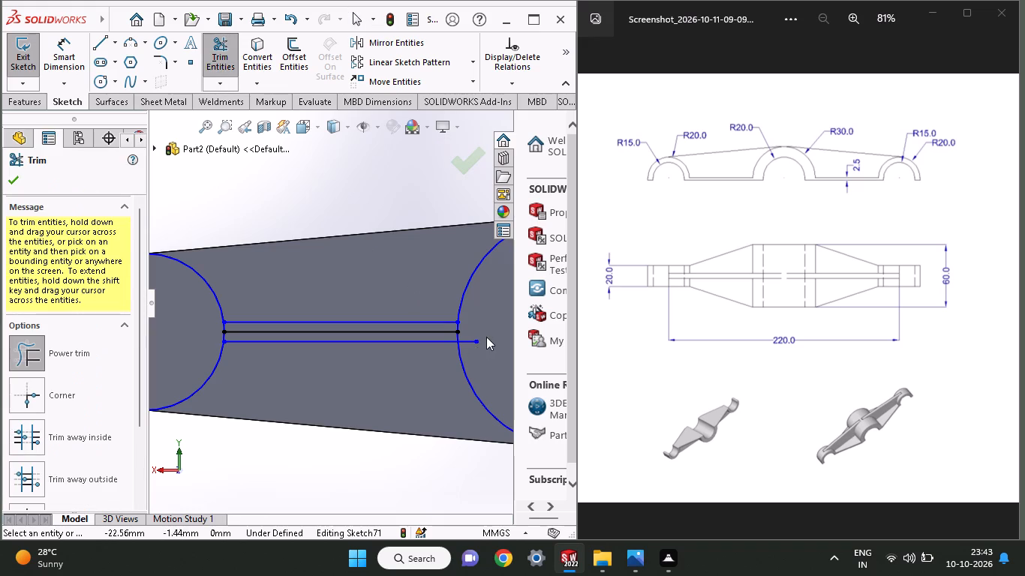
left_click_drag(470, 327, 468, 353)
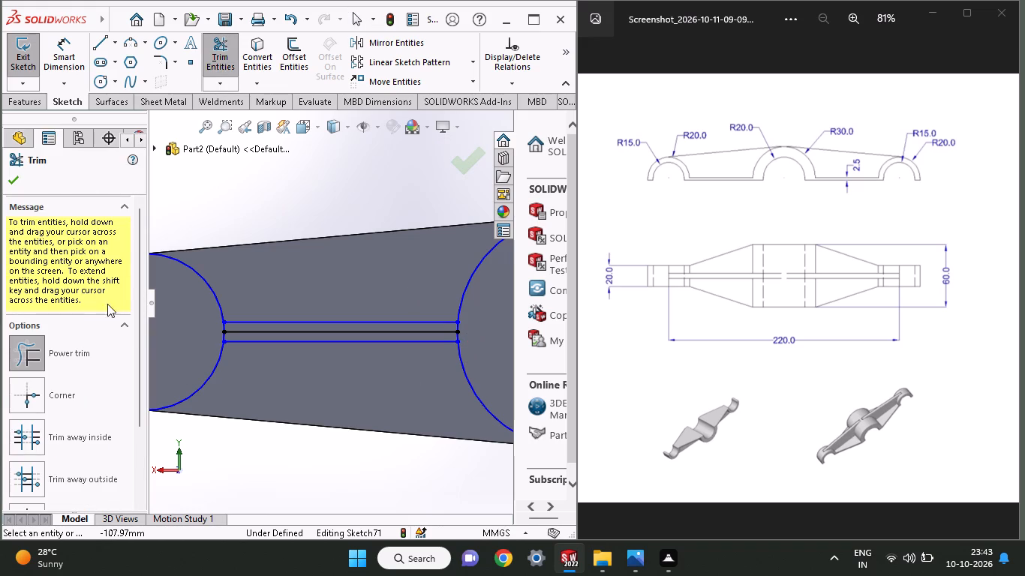
left_click(12, 181)
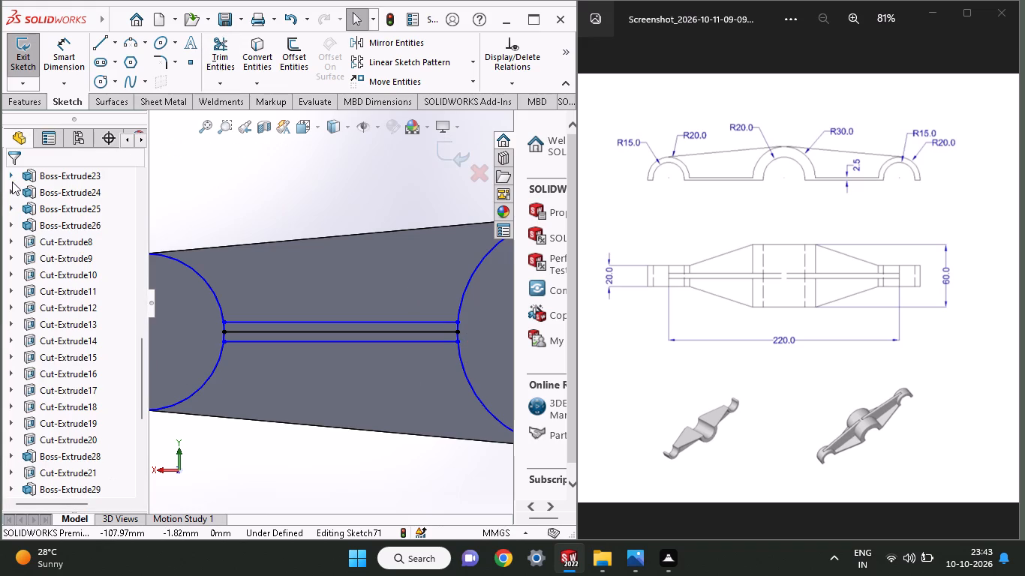
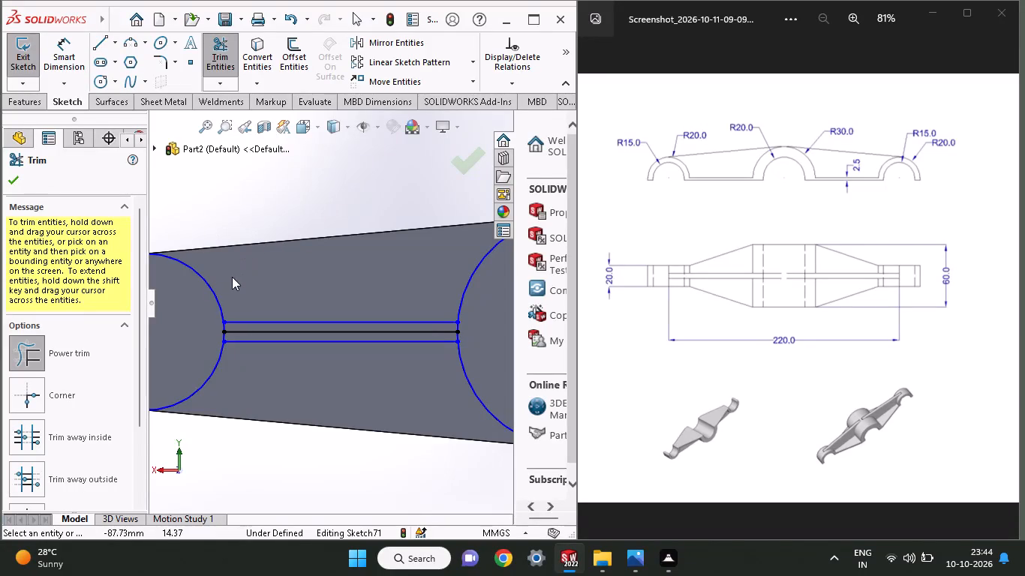
Trim away the remaining arcs of the end boss circle and the central circle outside the two rib lines.
left_click_drag(227, 281, 212, 310)
left_click(9, 188)
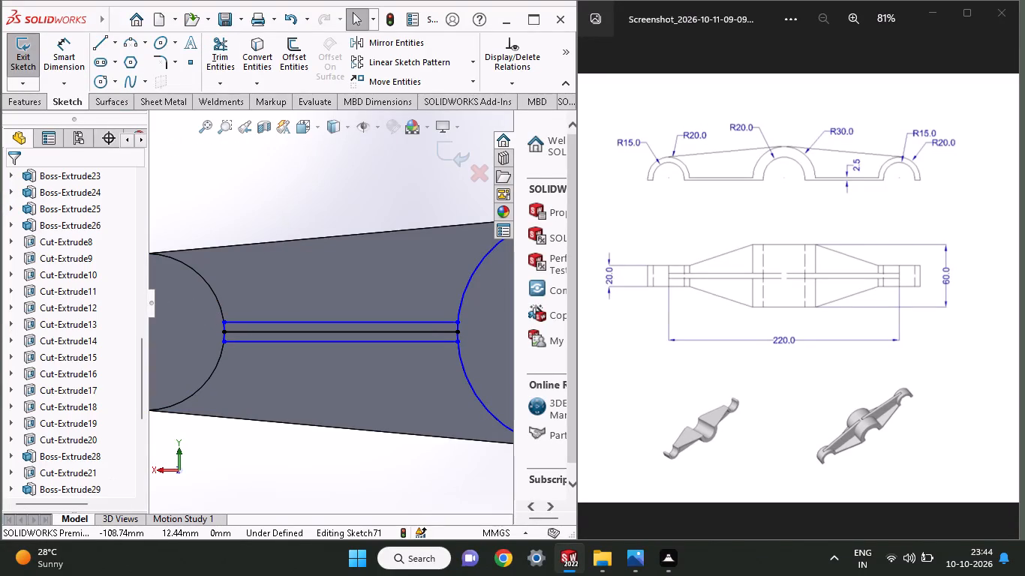
left_click(227, 75)
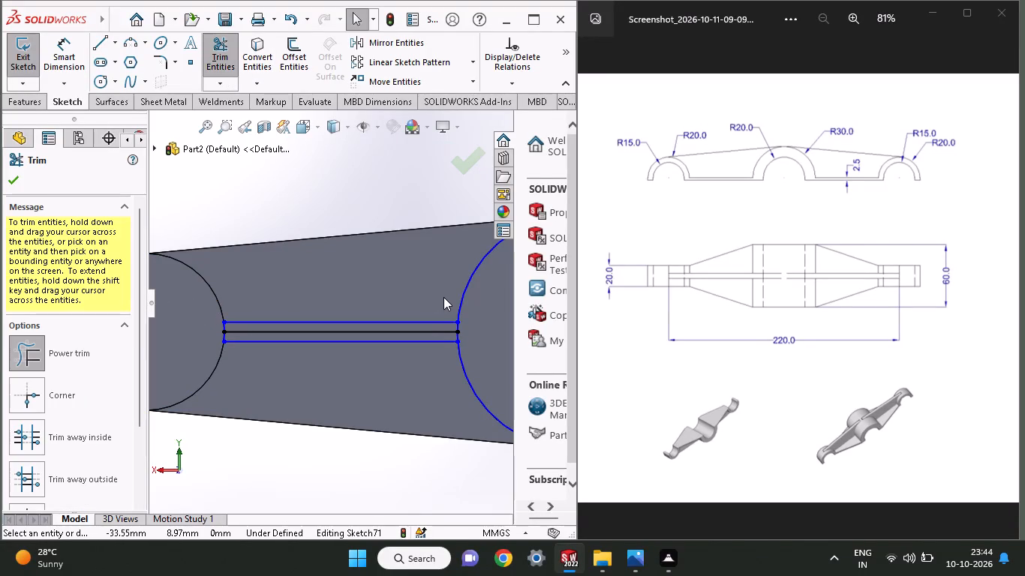
left_click_drag(443, 297, 466, 310)
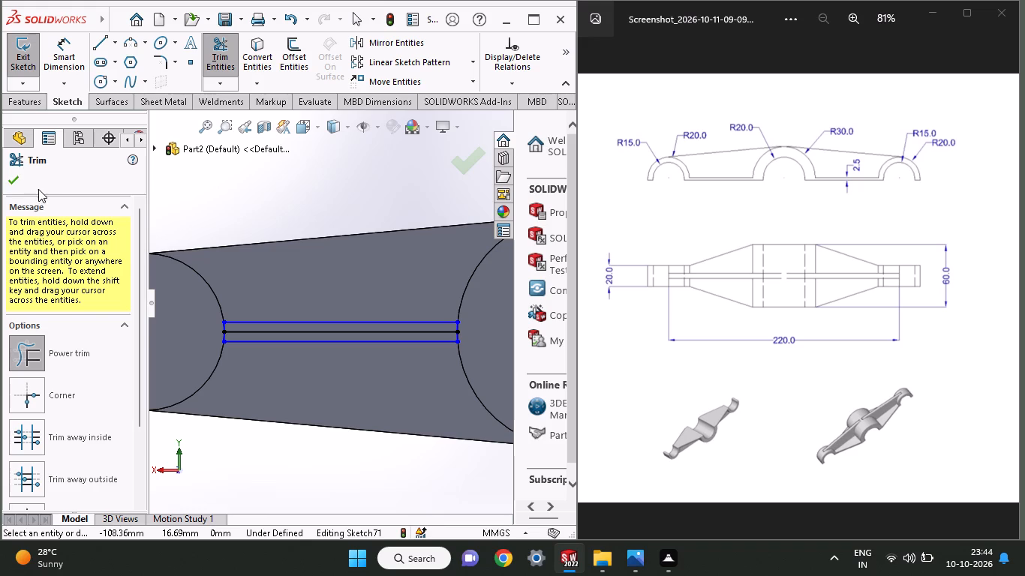
left_click(17, 184)
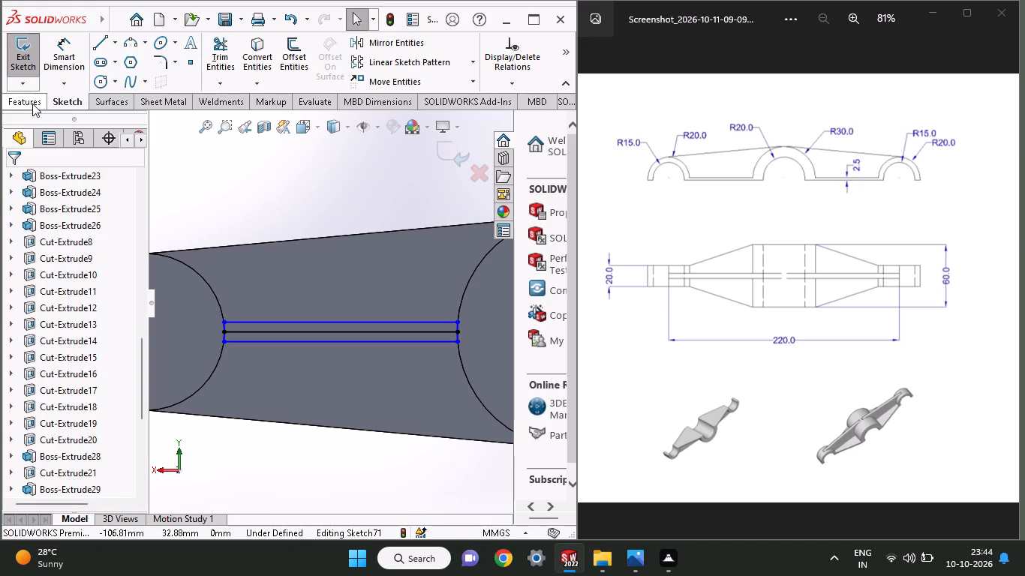
Extrude the two narrow regions on either side of the centre line as a 27.5 mm blind boss with merged result.
left_click(32, 103)
left_click(20, 55)
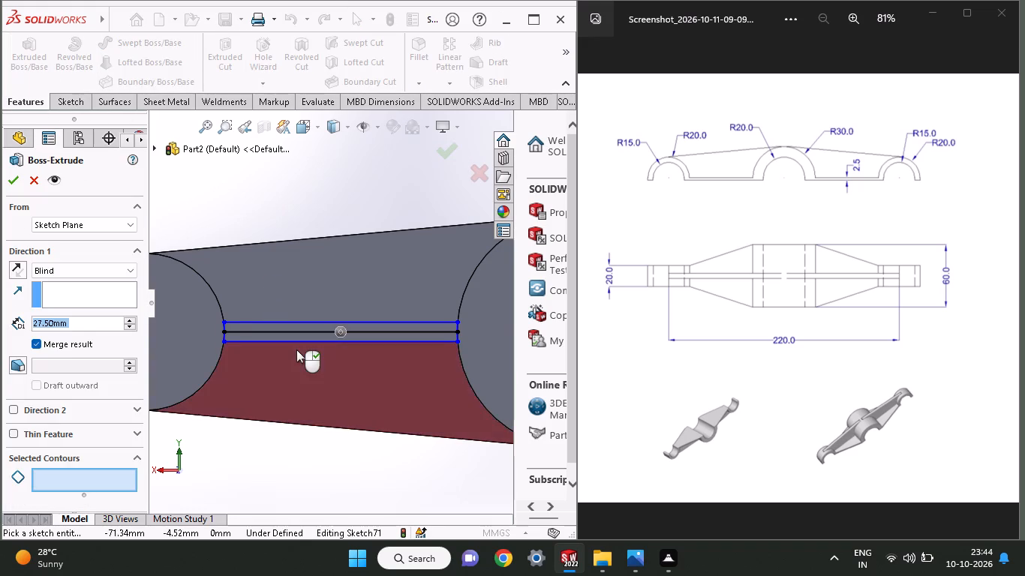
scroll(296, 349, "up", 2, "ctrl")
scroll(298, 343, "down", 9, "ctrl")
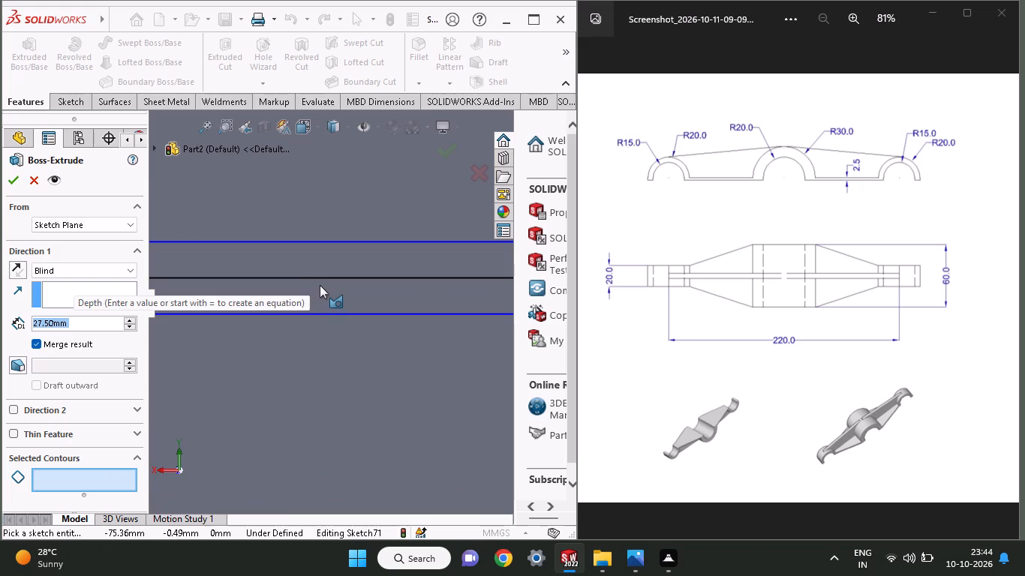
left_click(320, 296)
left_click(321, 268)
middle_click_drag(310, 357, 319, 328)
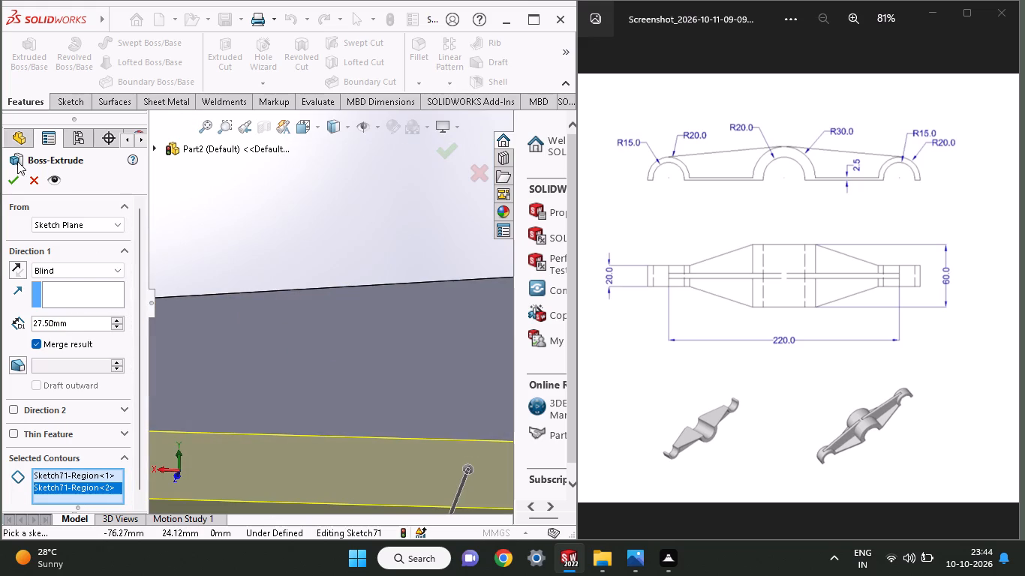
left_click(11, 174)
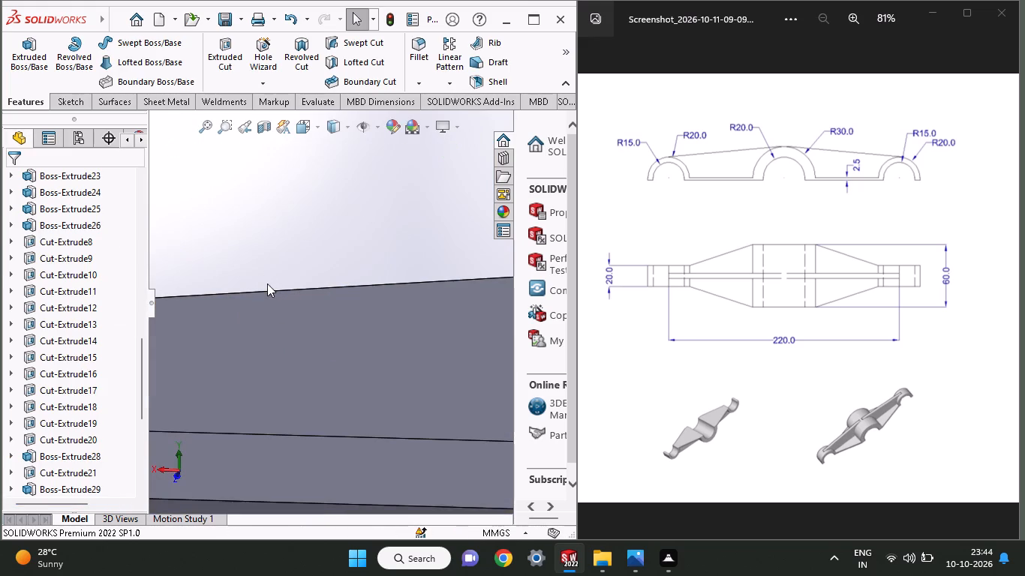
Examine the new rib between the end boss and central boss from several angles.
scroll(267, 283, "up", 10, "ctrl")
middle_click_drag(326, 407, 323, 373)
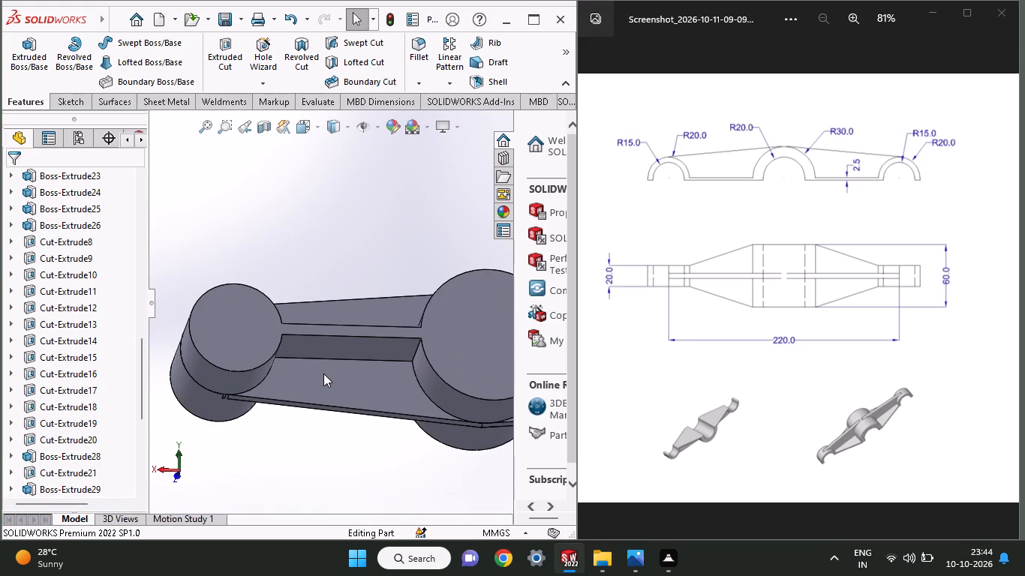
middle_click_drag(323, 373, 300, 289)
scroll(314, 328, "down", 1)
middle_click_drag(368, 388, 357, 424)
scroll(357, 424, "up", 1, "ctrl")
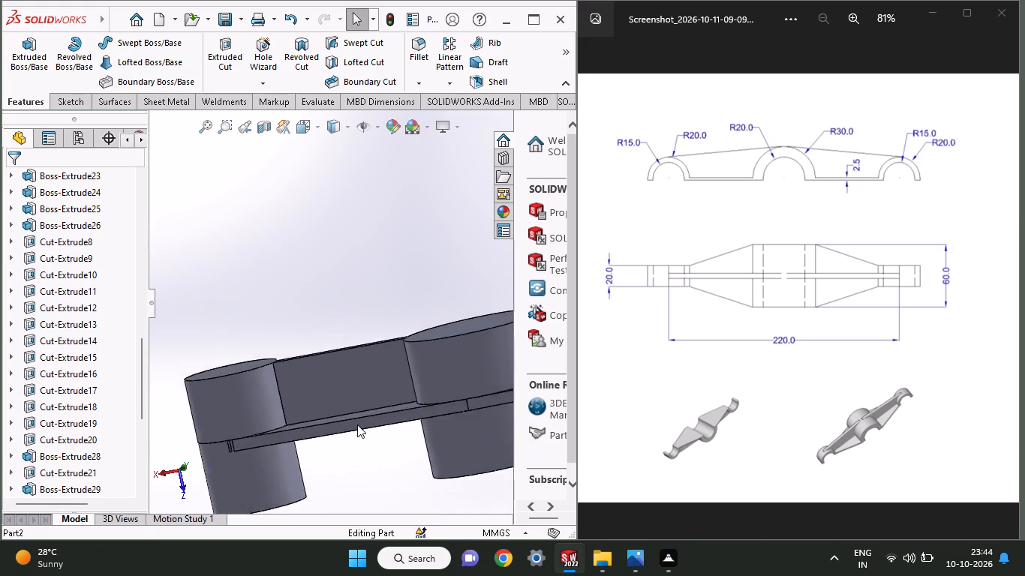
scroll(357, 424, "up", 3, "ctrl")
scroll(368, 394, "down", 2, "ctrl")
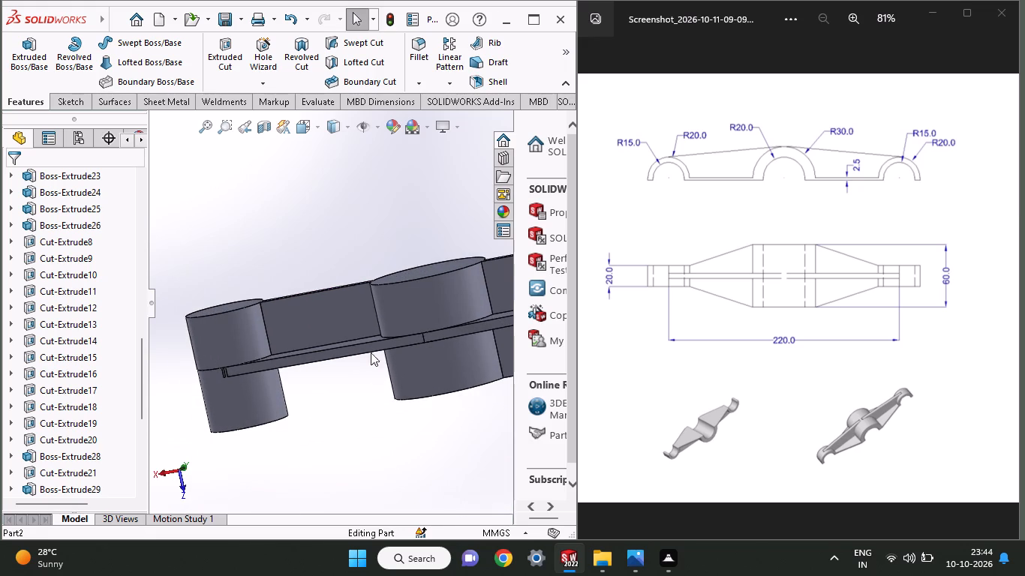
scroll(283, 347, "up", 1)
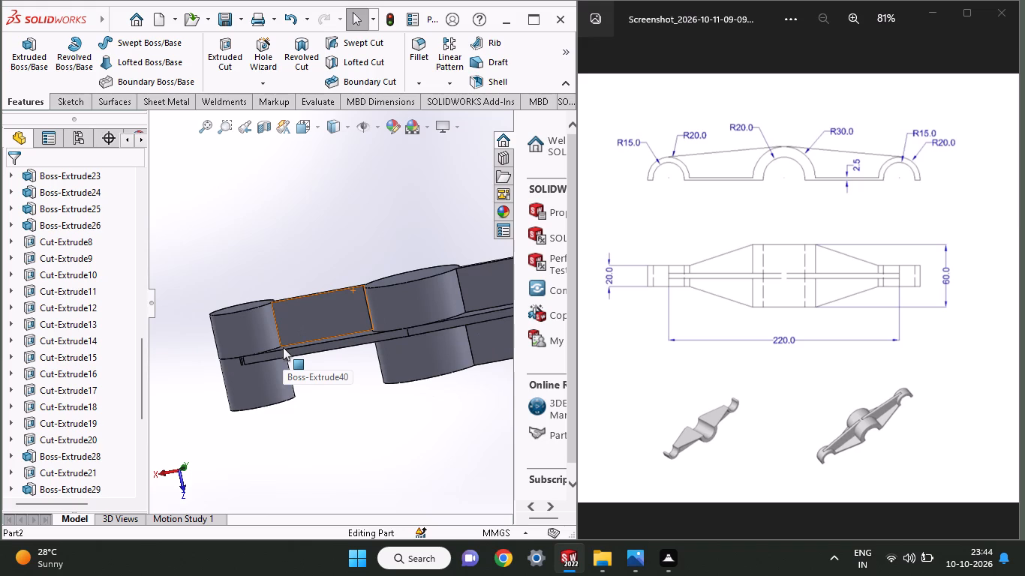
Start a sketch on the plate's opposite, still ribless face and draw a horizontal centre line from the central boss edge to the end boss edge.
middle_click_drag(290, 403, 292, 331)
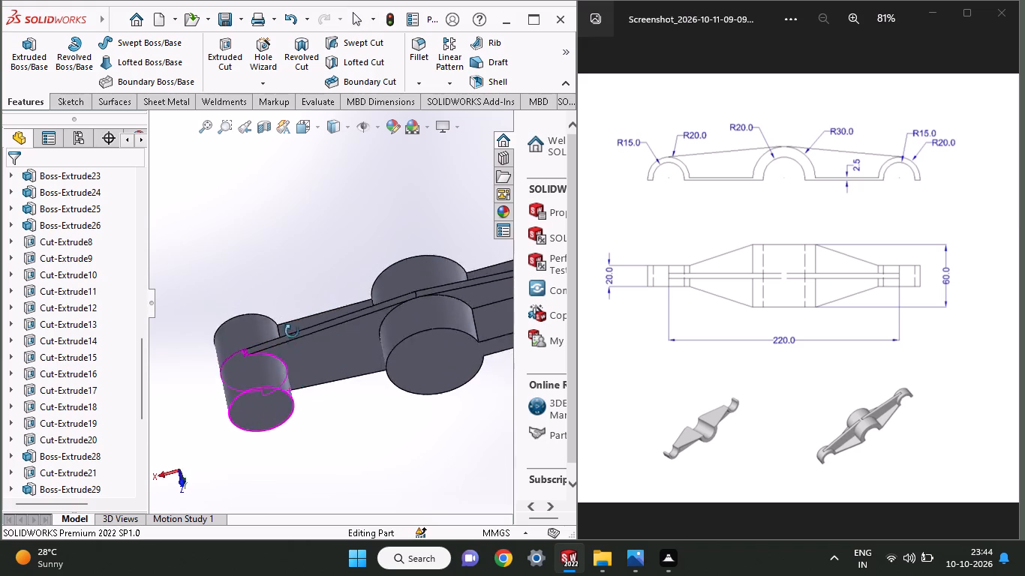
middle_click_drag(292, 331, 266, 294)
left_click(311, 388)
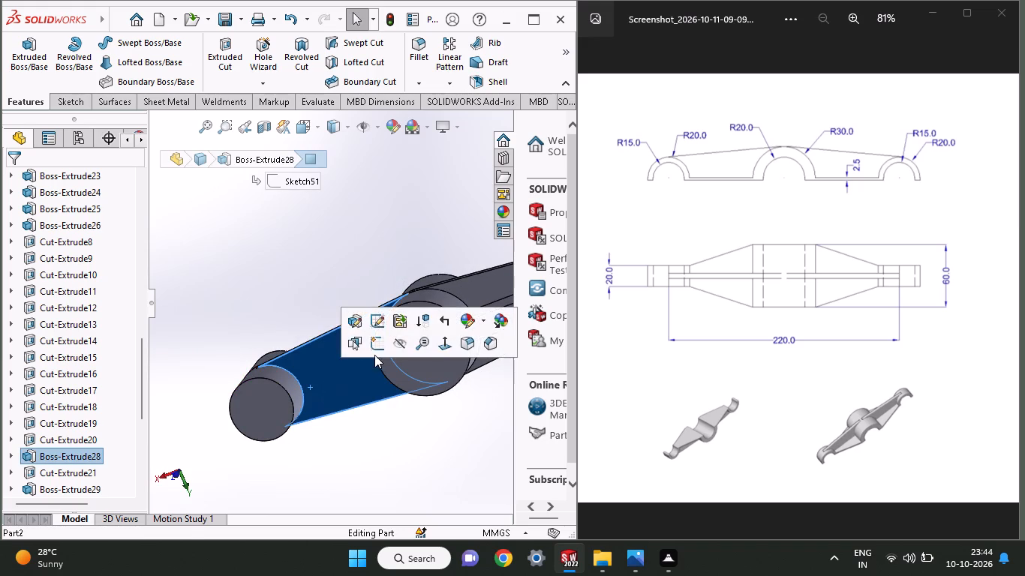
left_click(377, 346)
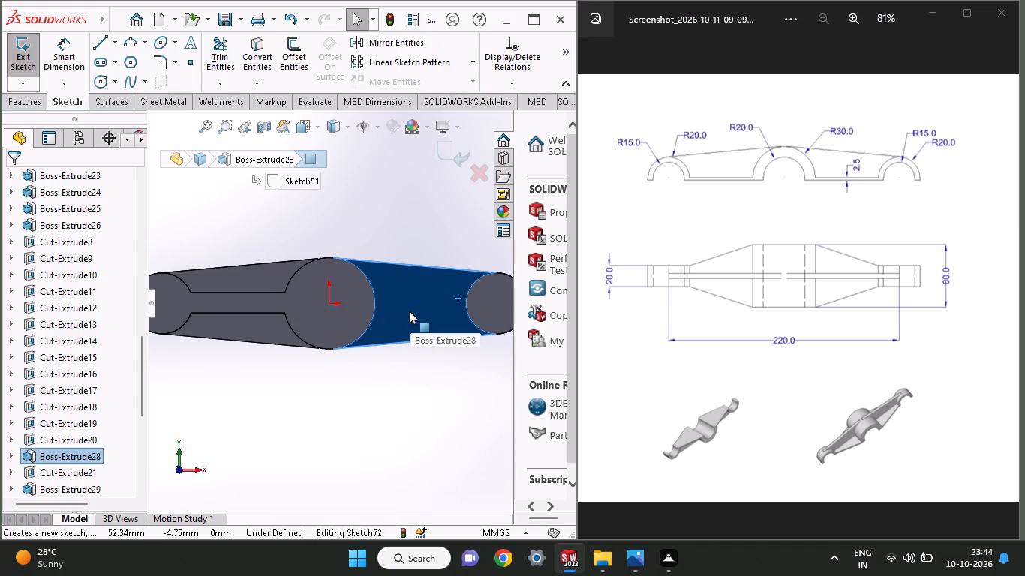
scroll(409, 310, "down", 2, "ctrl")
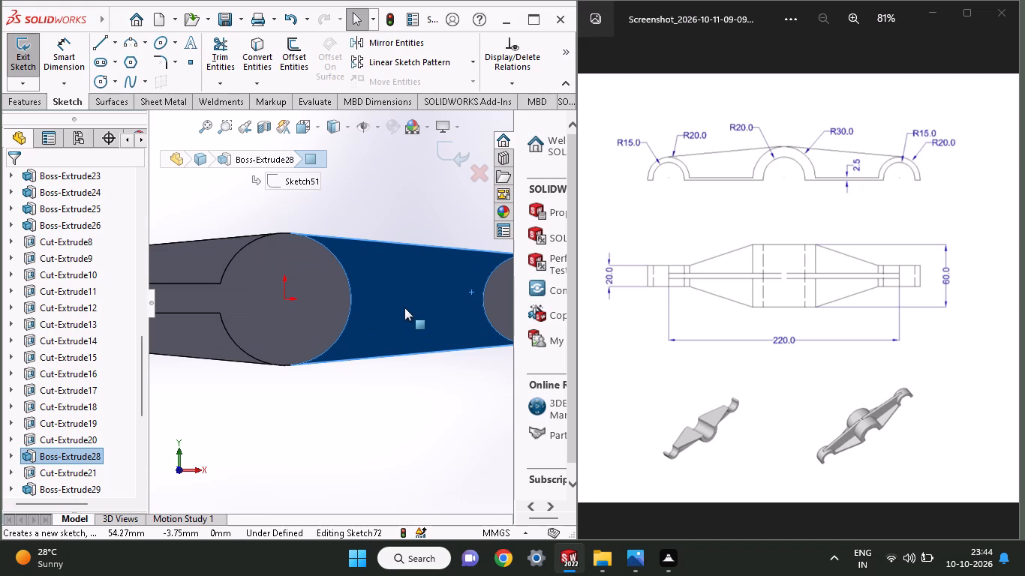
scroll(404, 307, "down", 1)
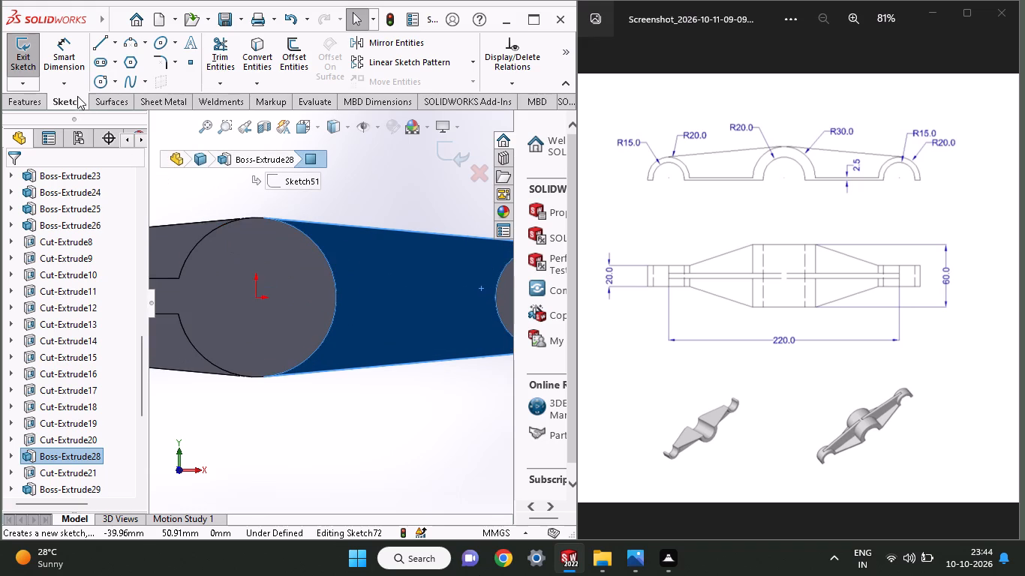
left_click(95, 48)
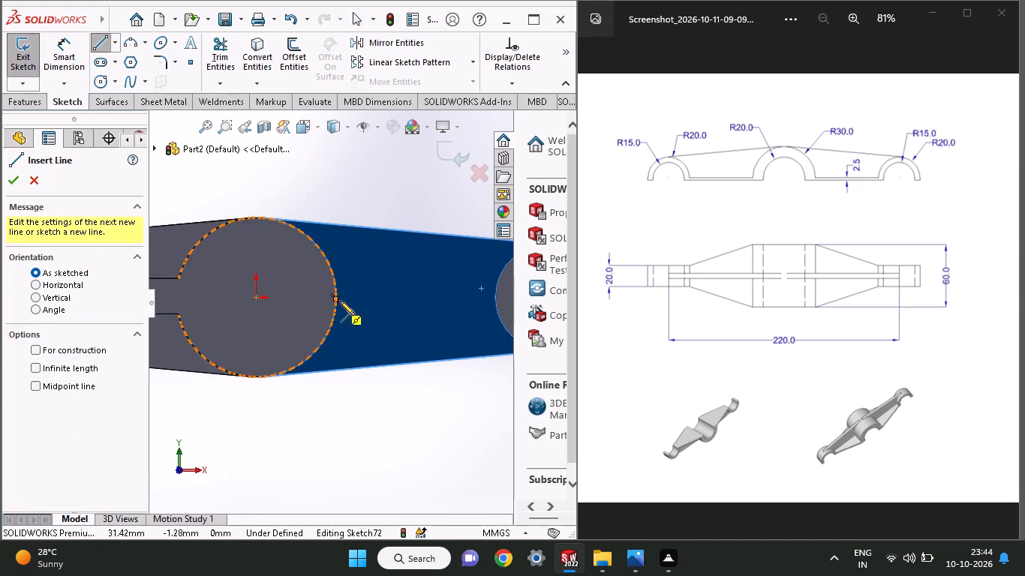
left_click(338, 301)
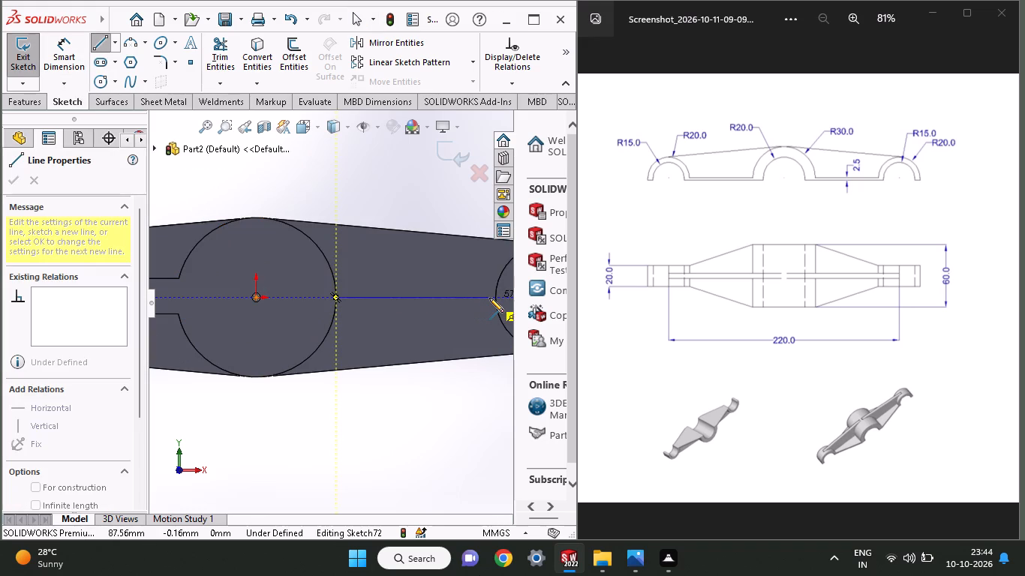
left_click(495, 298)
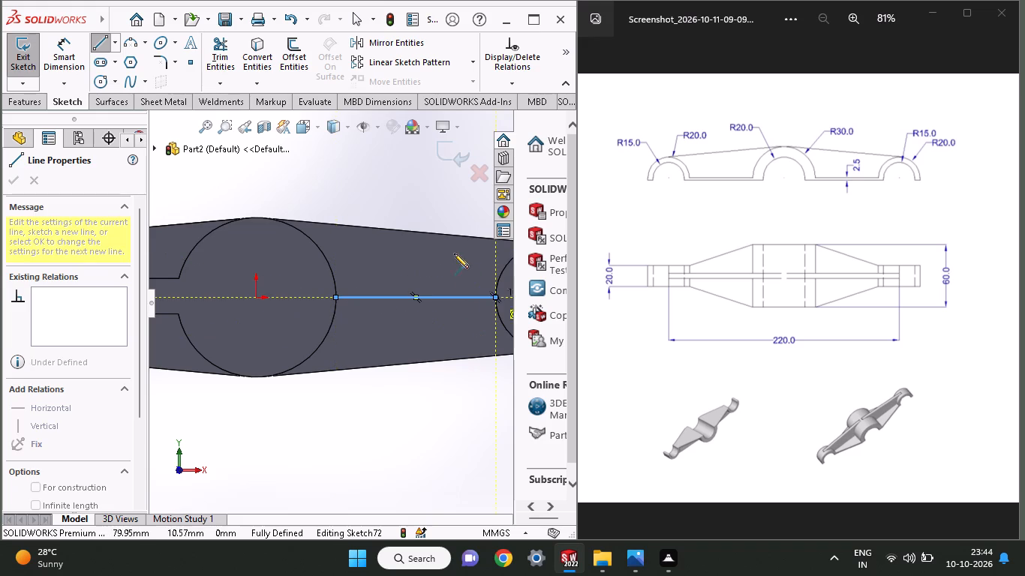
right_click(410, 214)
left_click(428, 223)
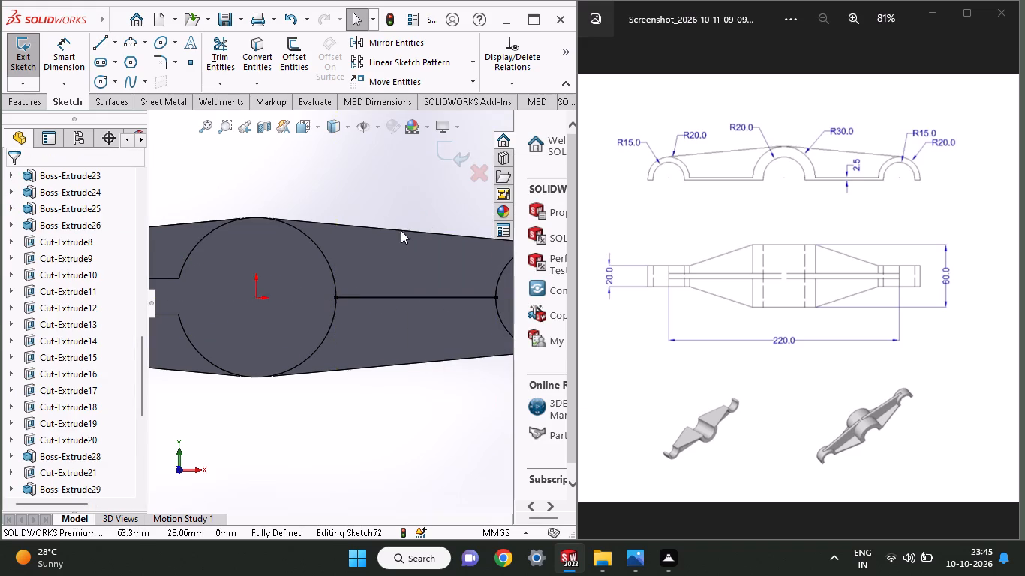
Sketch two horizontal lines, one above and one below the centre line, each extending slightly inside both boss circles.
left_click(97, 44)
left_click(317, 280)
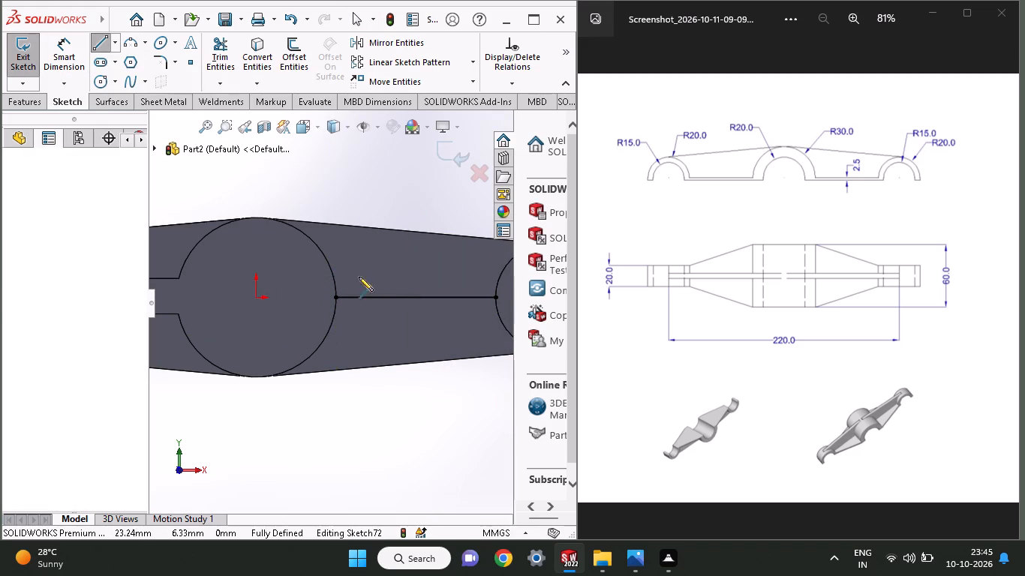
left_click(508, 284)
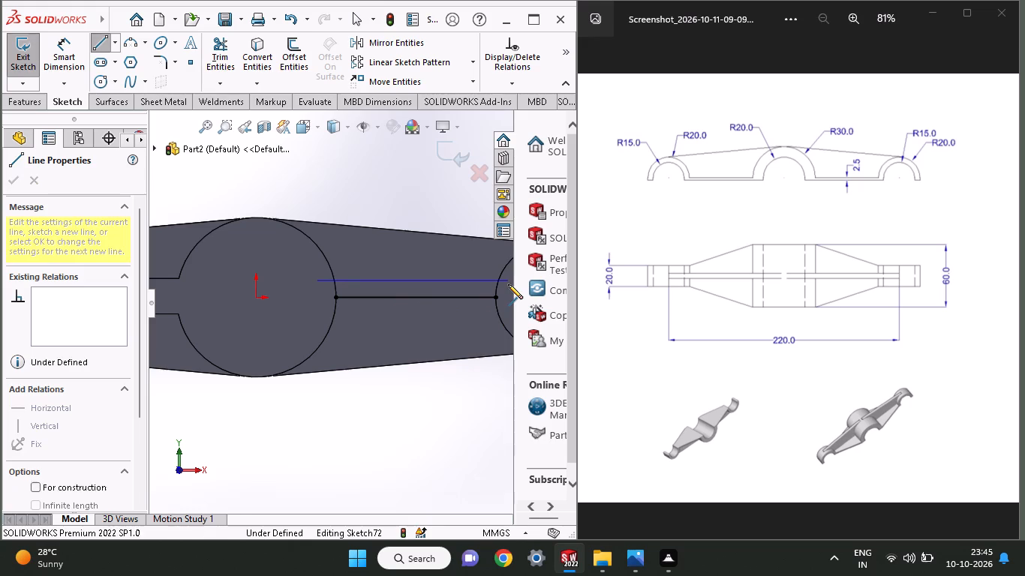
right_click(382, 193)
left_click(388, 199)
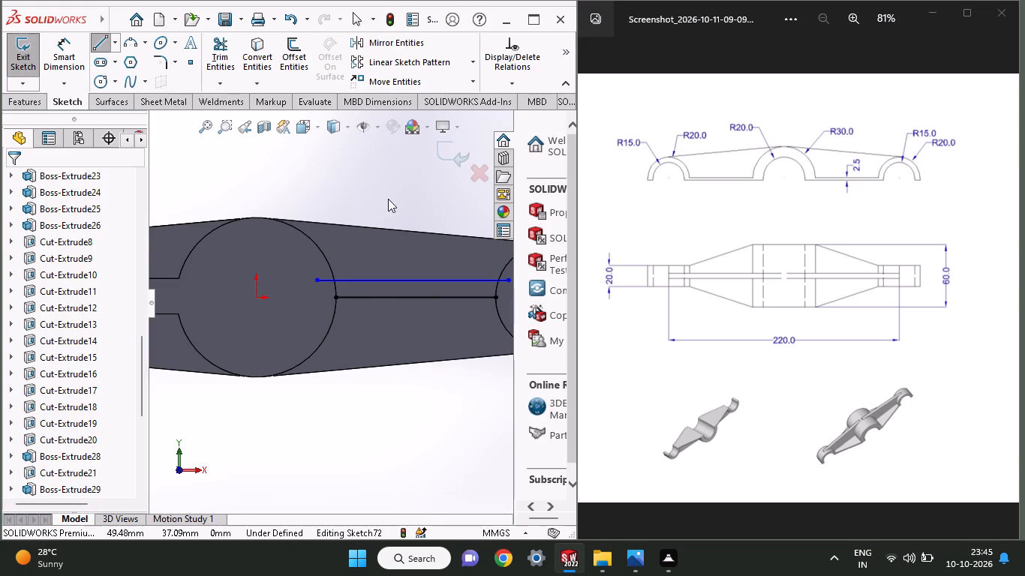
left_click(97, 49)
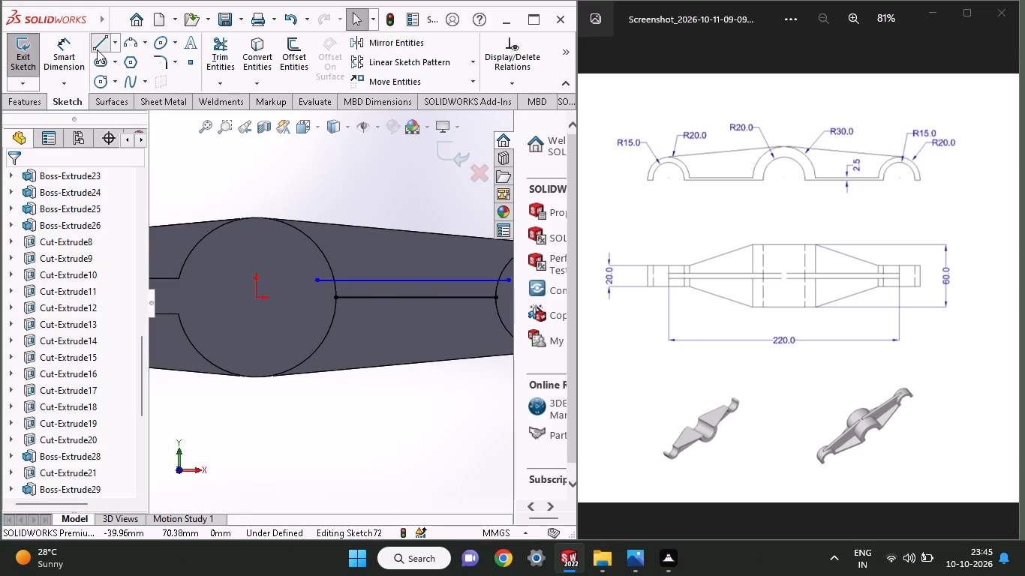
left_click(322, 315)
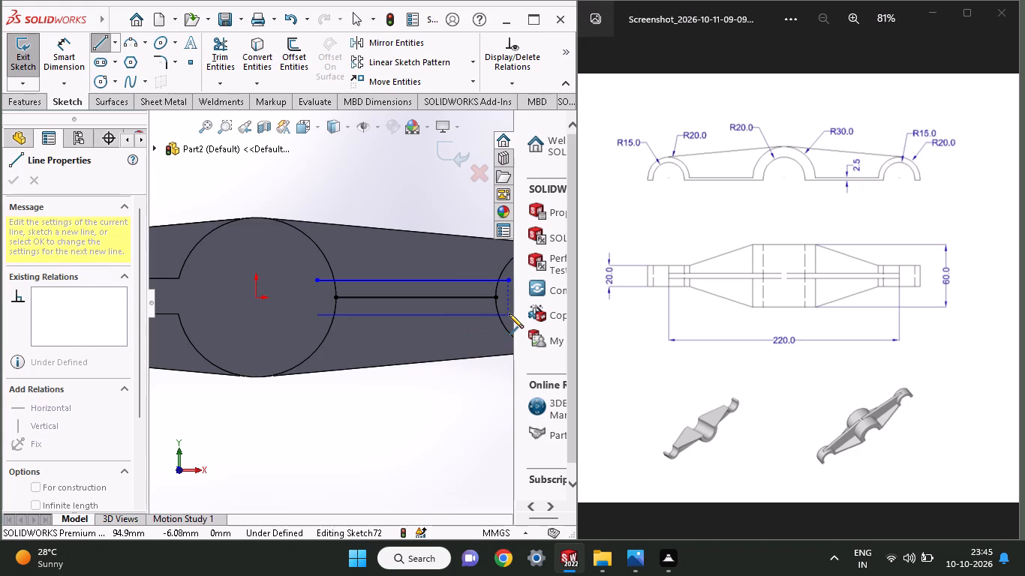
left_click(509, 313)
right_click(383, 214)
left_click(399, 220)
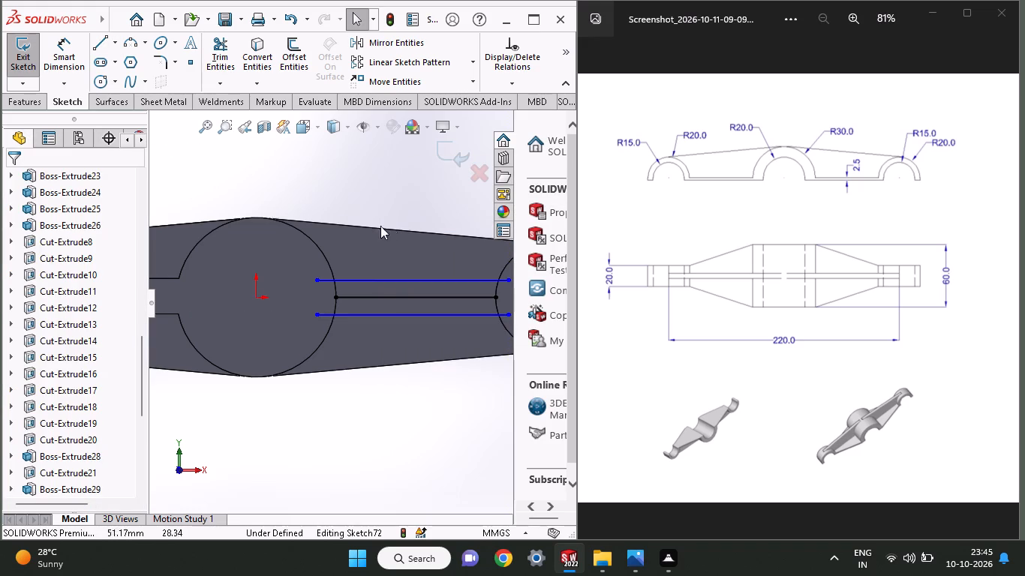
Sketch a 30 mm radius circle centred on the origin, following the central boss edge.
left_click(103, 87)
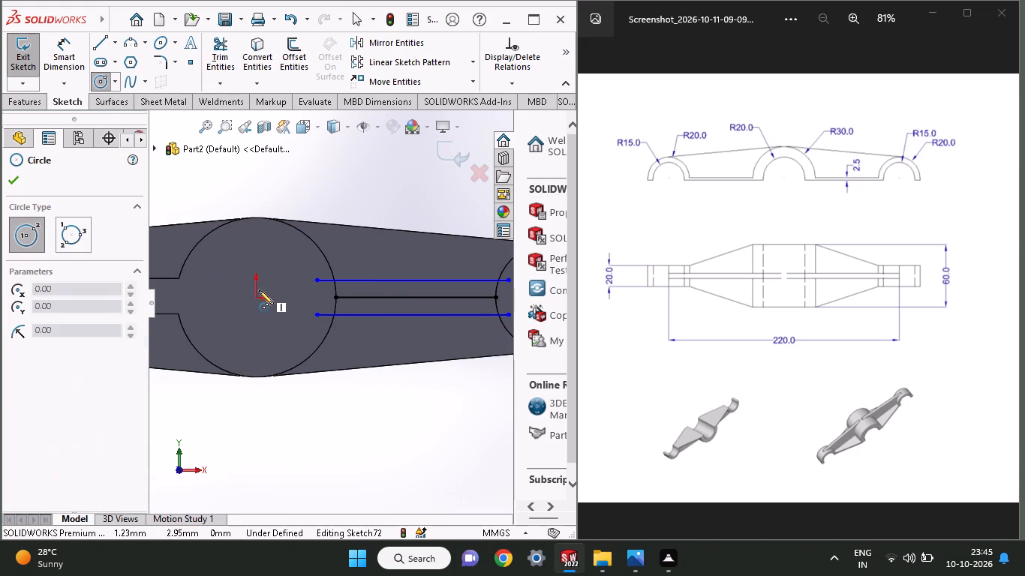
left_click(254, 301)
scroll(290, 261, "up", 1)
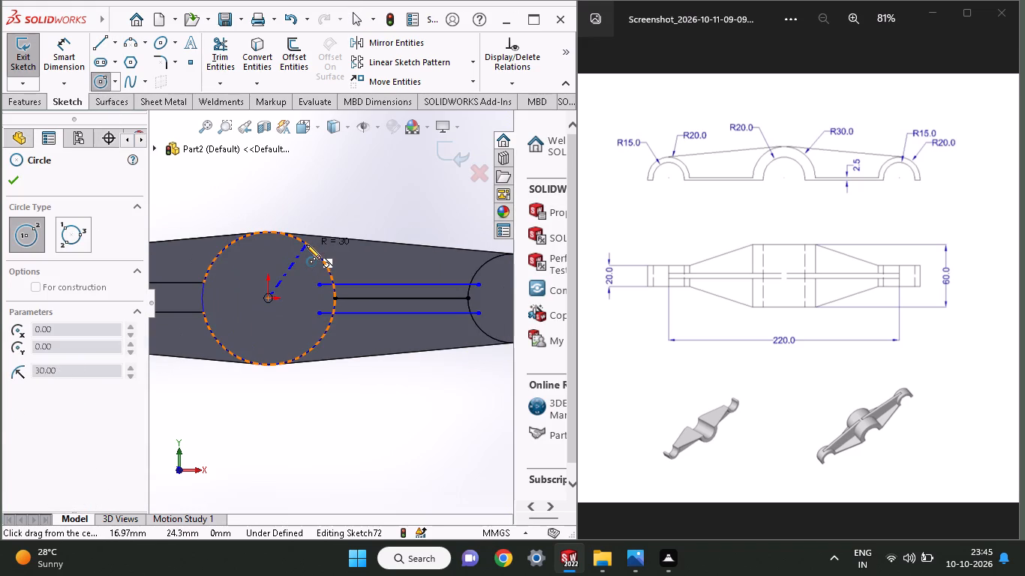
left_click(306, 244)
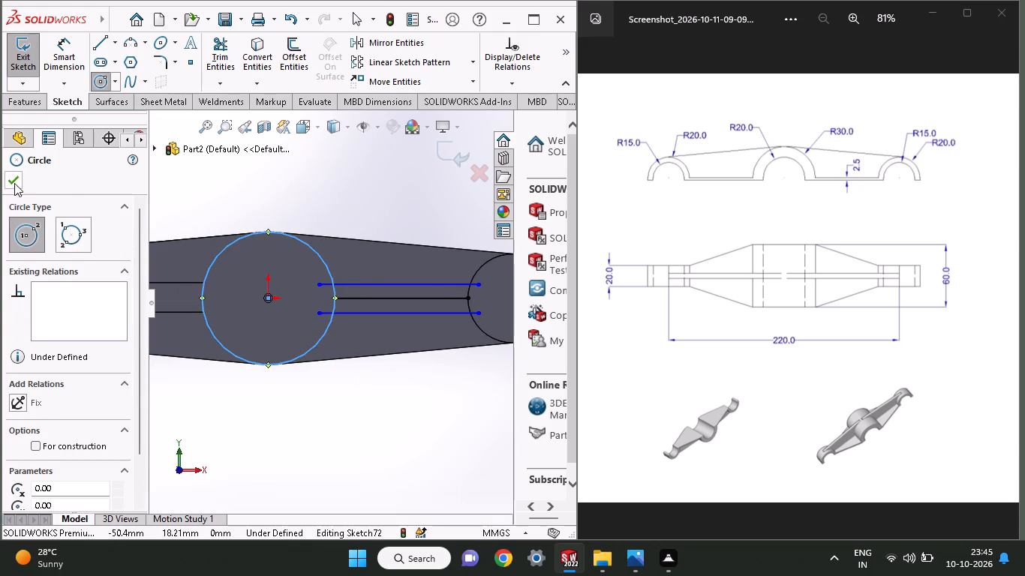
left_click(14, 183)
Sketch a circle concentric with the end boss, snapped to the boss's outer edge.
scroll(482, 346, "down", 1)
scroll(479, 346, "up", 1)
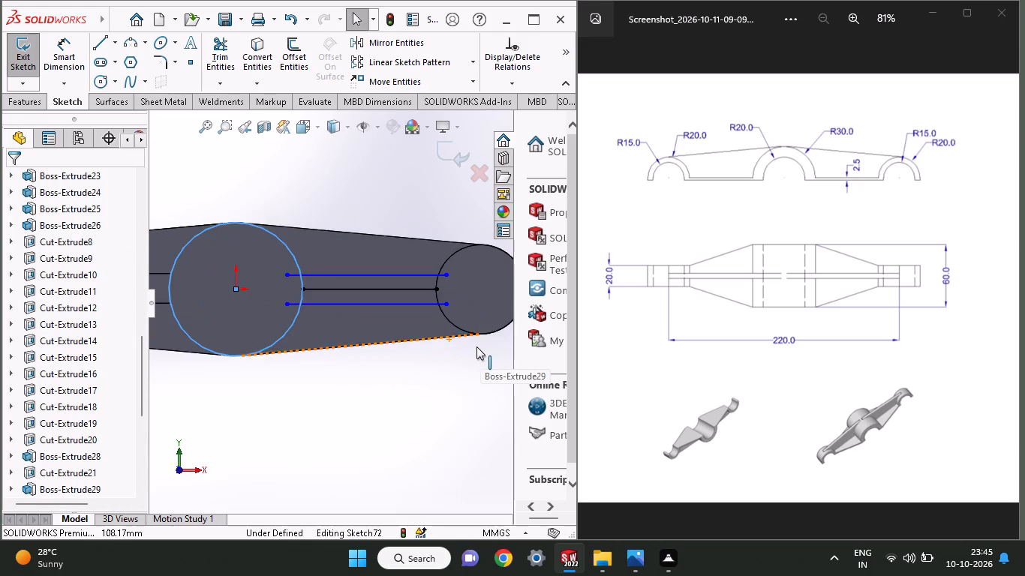
left_click(91, 82)
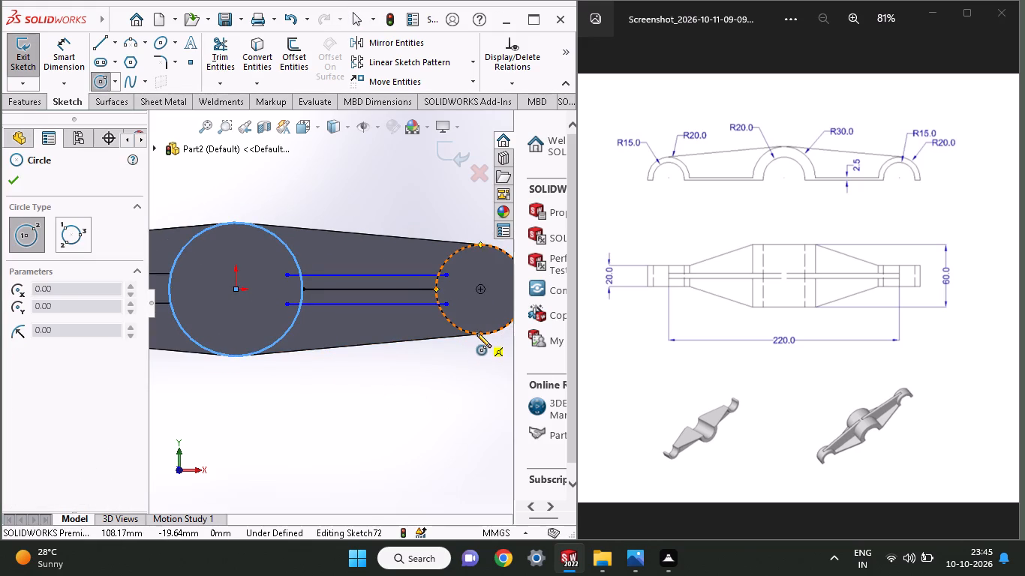
left_click(484, 291)
scroll(484, 291, "down", 1)
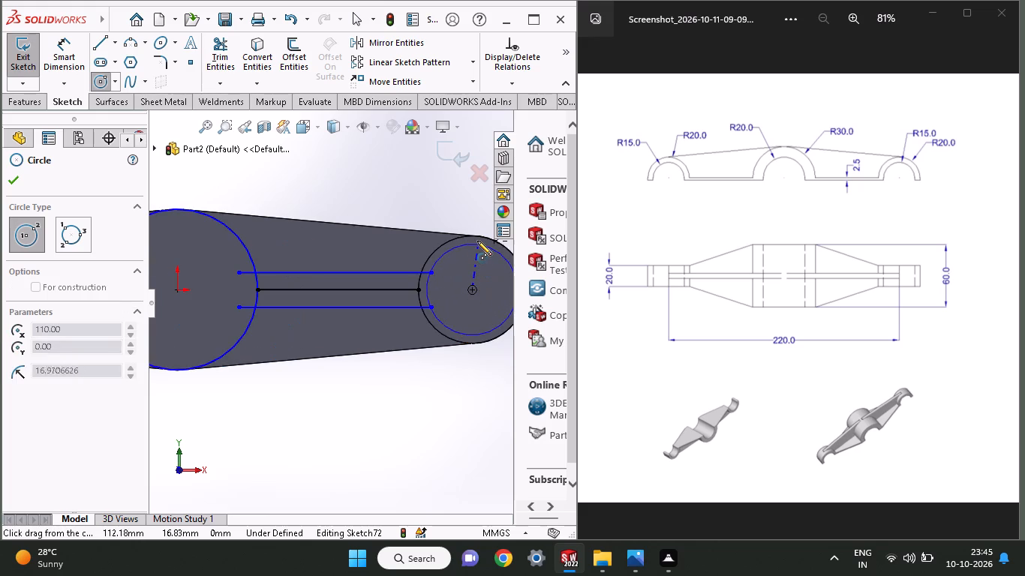
left_click(477, 235)
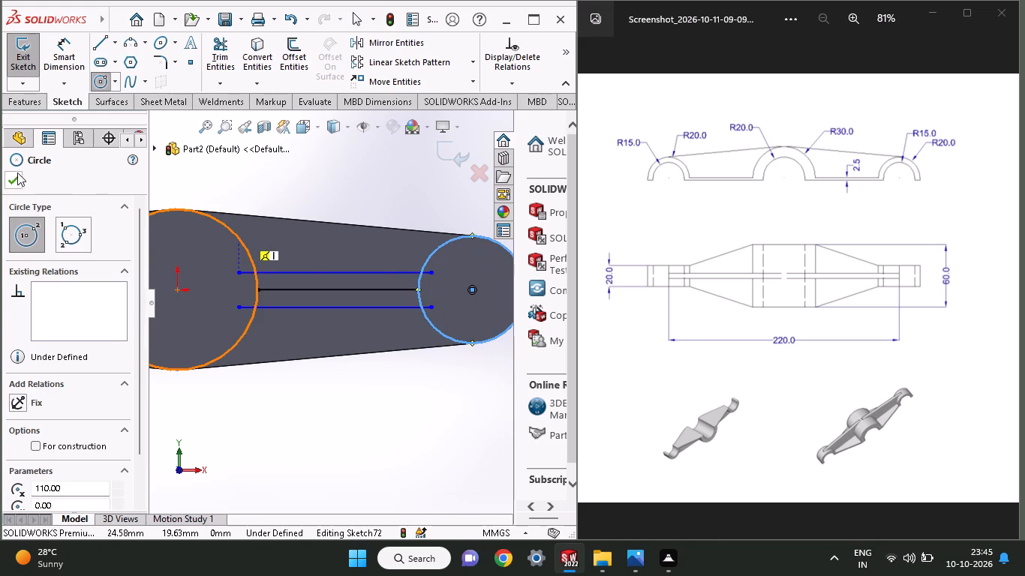
left_click(14, 174)
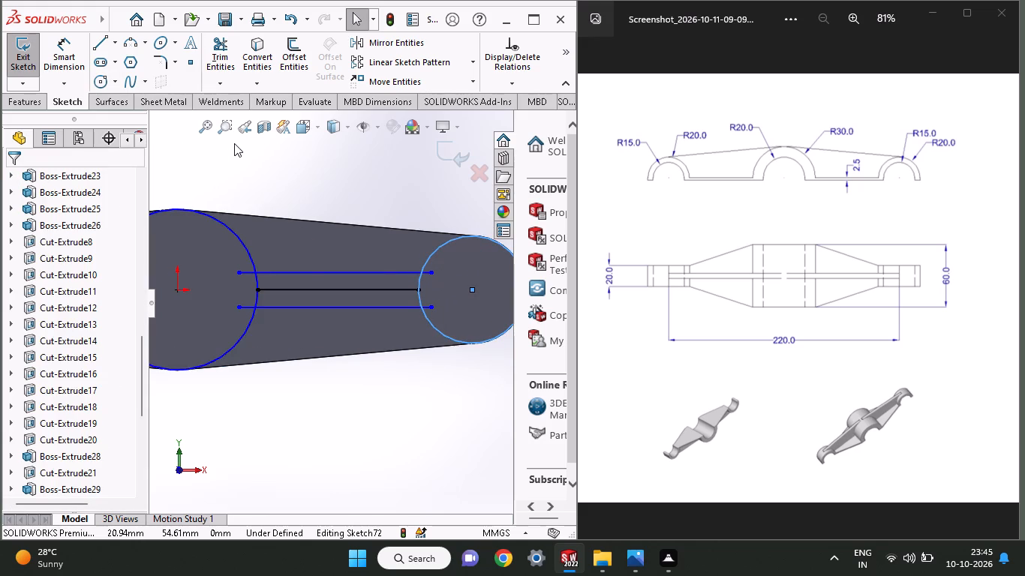
Dimension the upper rib line 2.5 mm from the centre line.
left_click(61, 58)
left_click(415, 289)
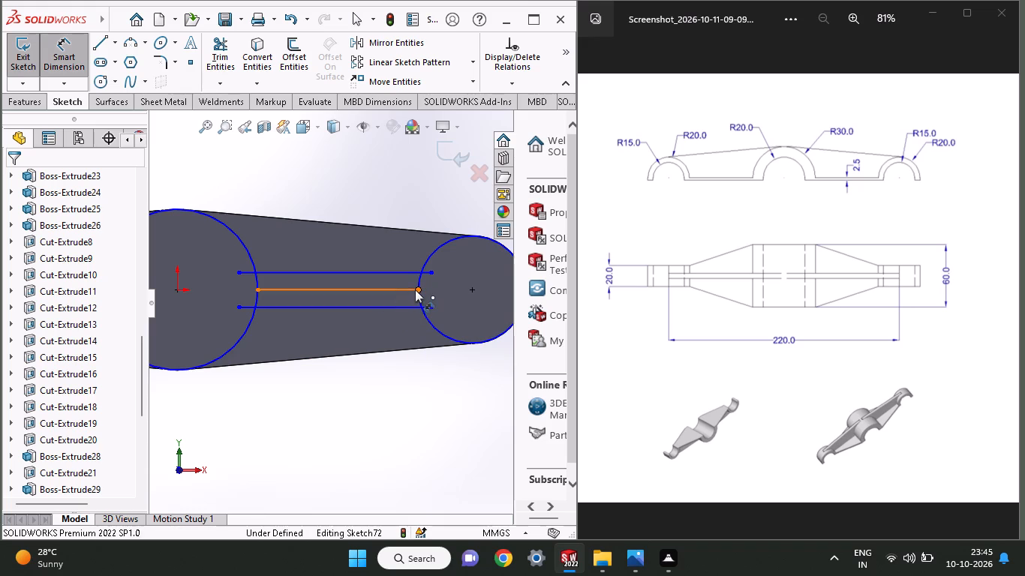
left_click(434, 273)
left_click(469, 279)
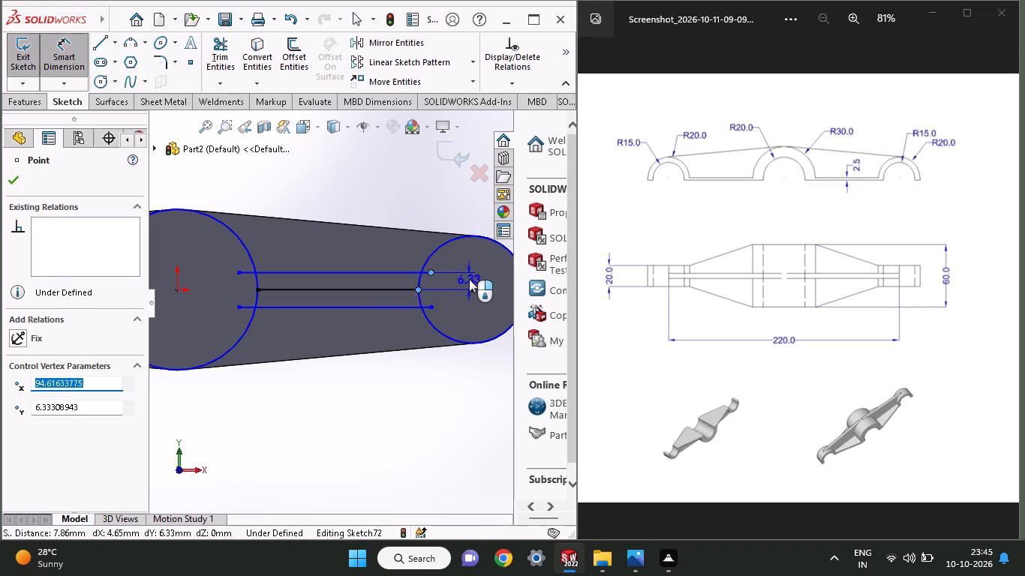
type("2..5")
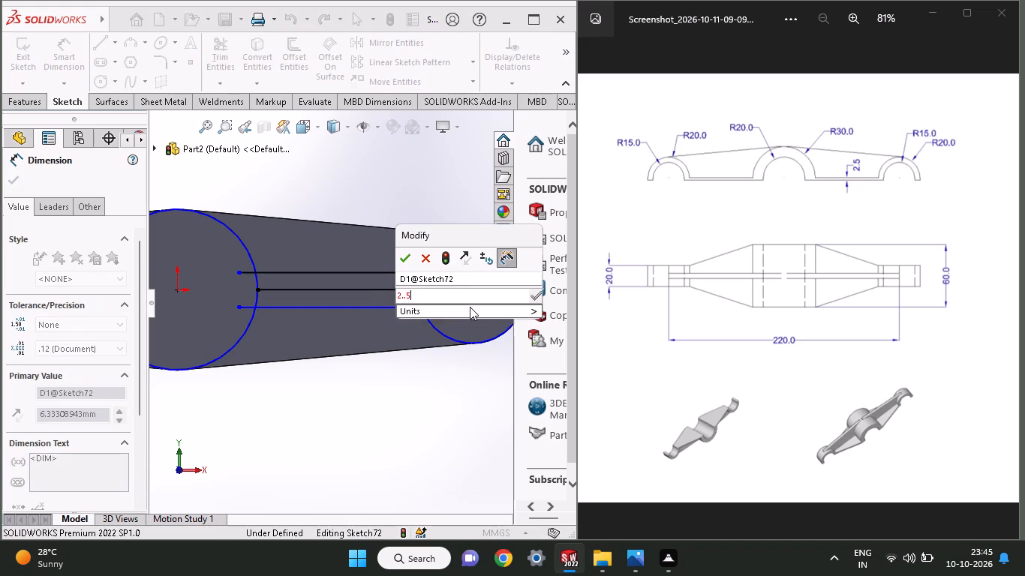
key("Return")
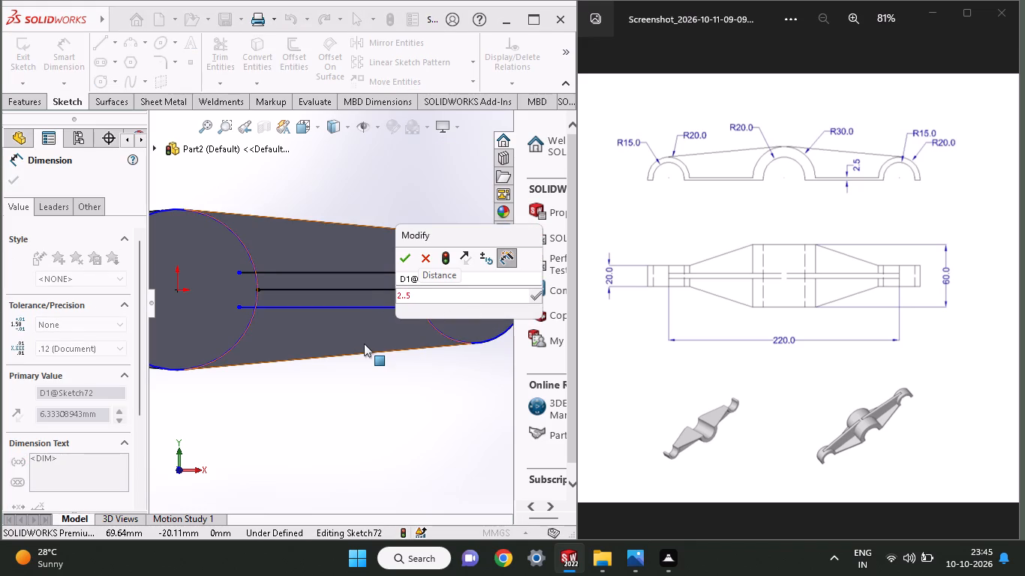
key("BackSpace")
key("BackSpace")
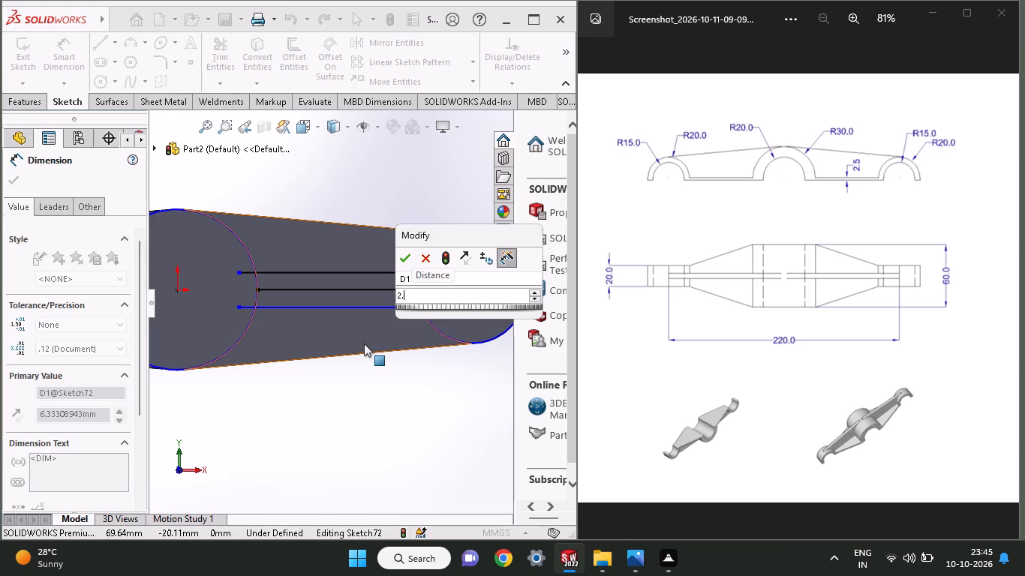
key("5")
key("Return")
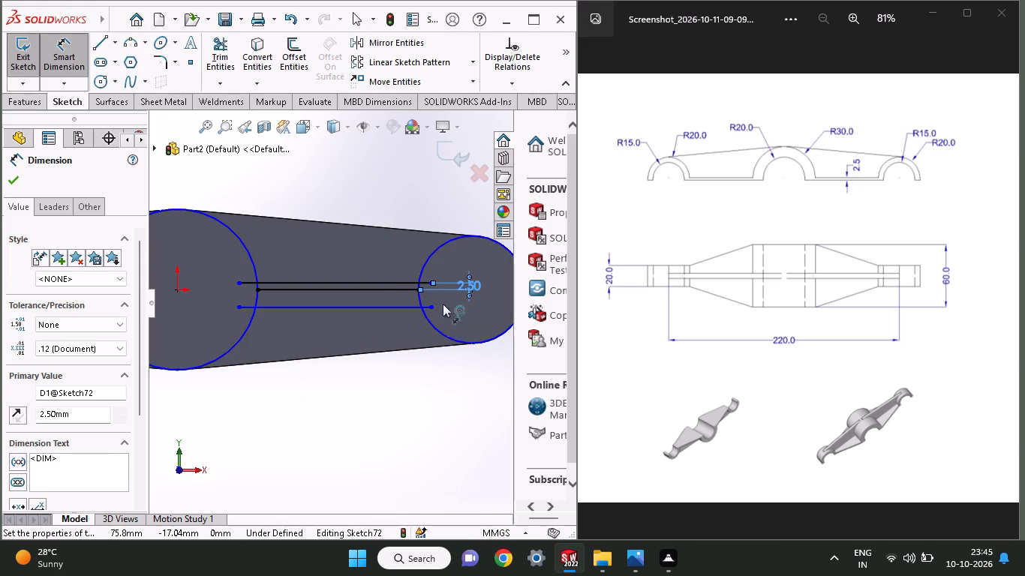
Dimension the lower rib line 2.5 mm from the centre line.
left_click(434, 307)
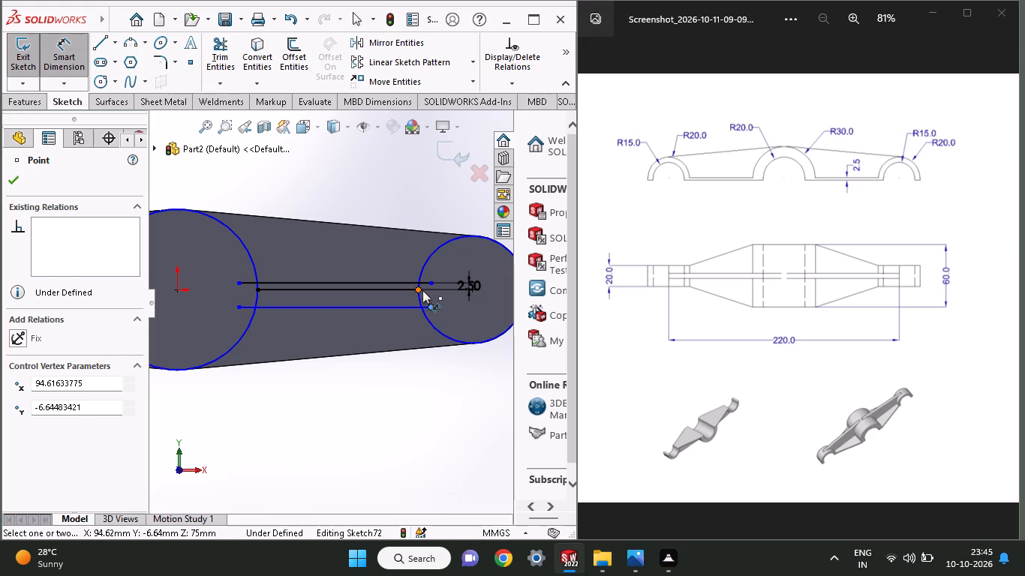
left_click(422, 290)
left_click(464, 304)
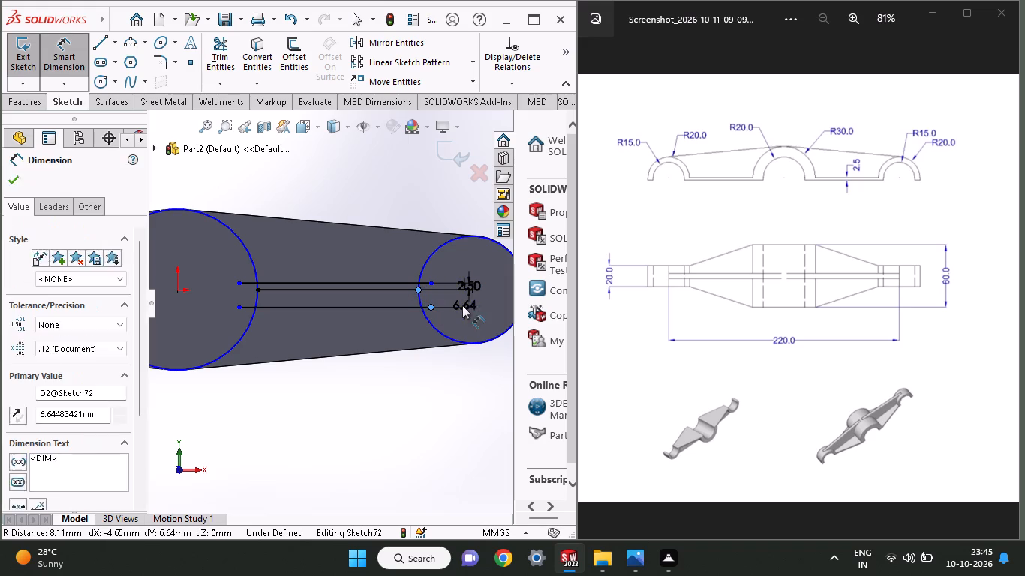
type("2.")
key("5")
key("Return")
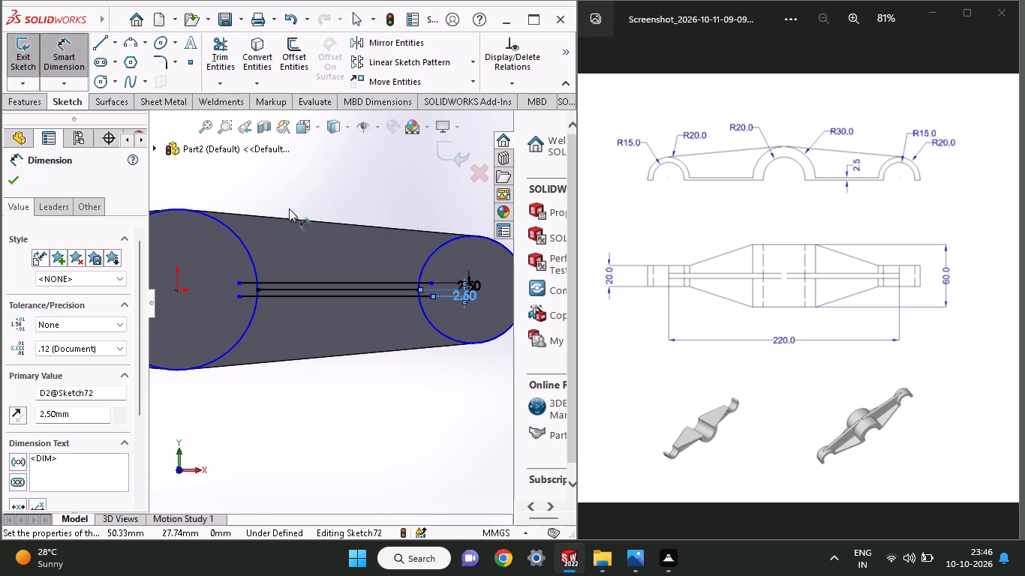
left_click(17, 174)
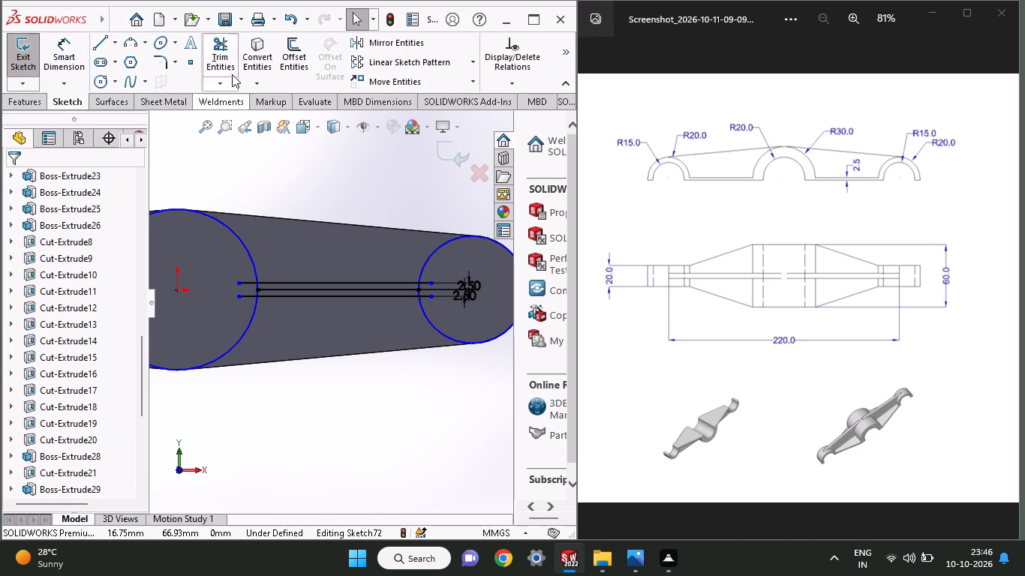
Trim the ends of both rib lines that extend inside the central and end boss circles.
left_click(214, 55)
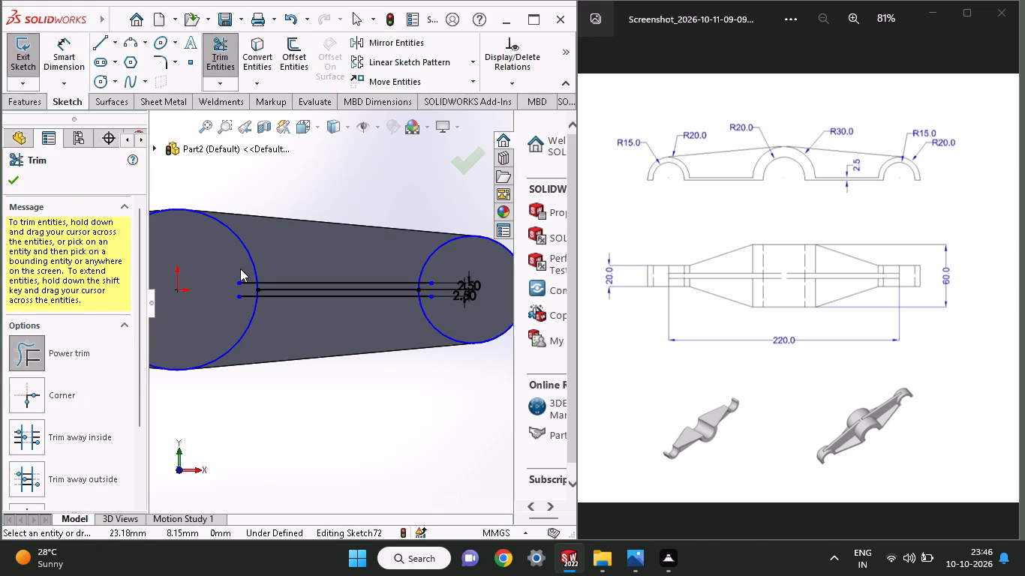
left_click_drag(240, 268, 247, 313)
left_click_drag(428, 271, 423, 304)
left_click_drag(423, 304, 415, 330)
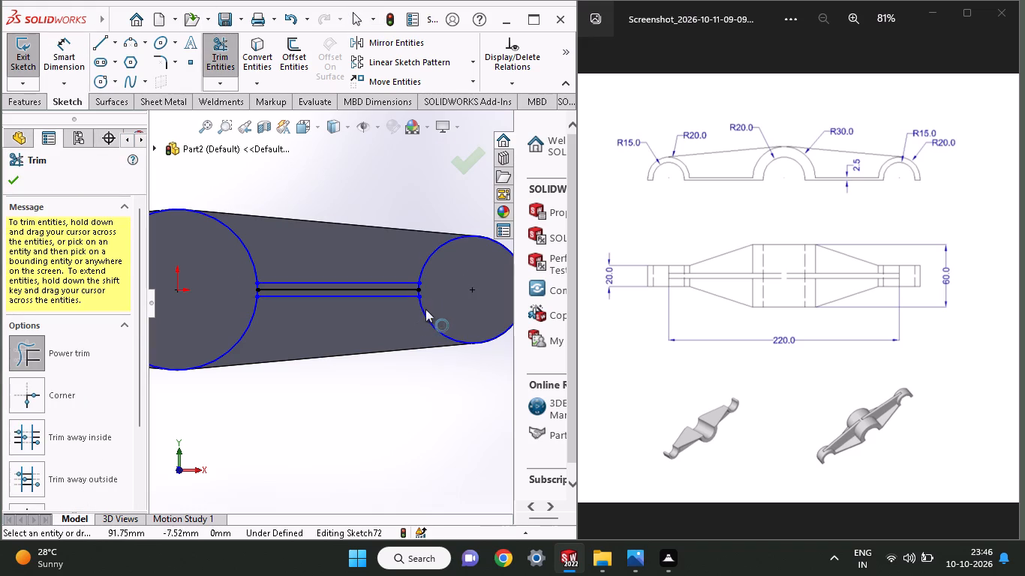
left_click_drag(426, 307, 414, 328)
left_click(9, 182)
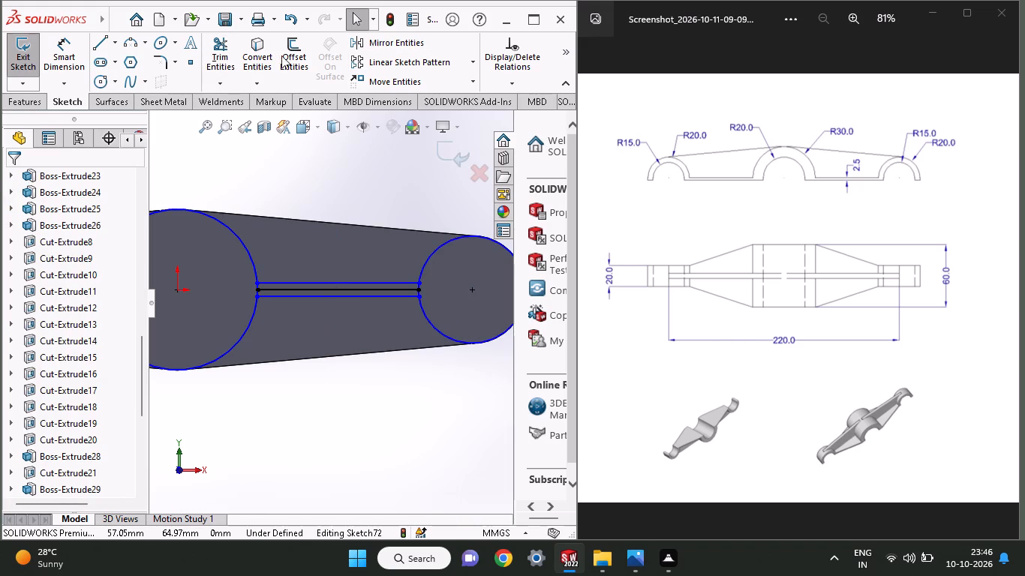
Trim the large outer arcs of both boss circles, keeping only the short arcs that close the rib profile.
left_click(211, 59)
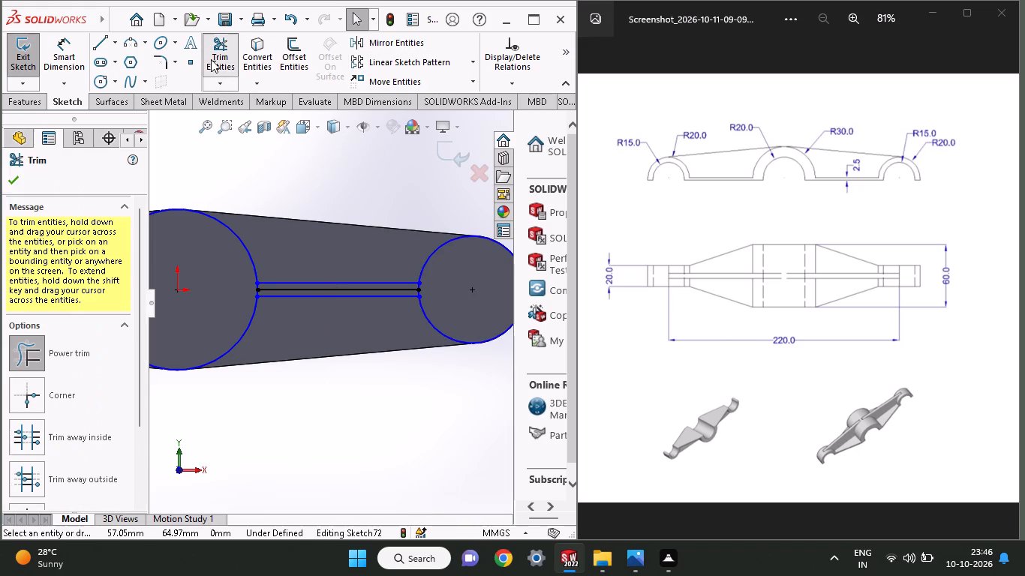
left_click_drag(251, 229, 227, 265)
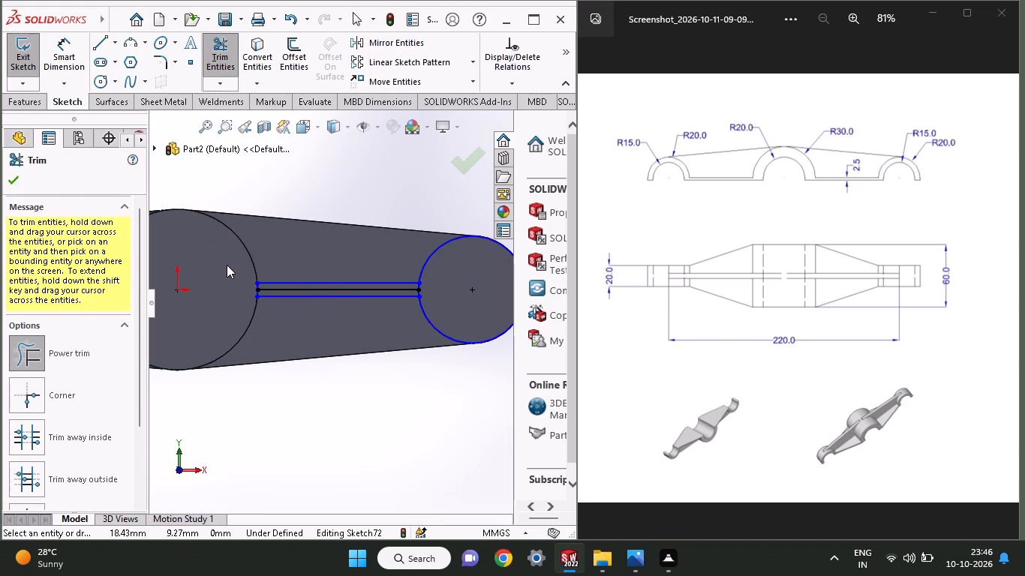
left_click_drag(404, 247, 445, 304)
left_click_drag(438, 309, 422, 326)
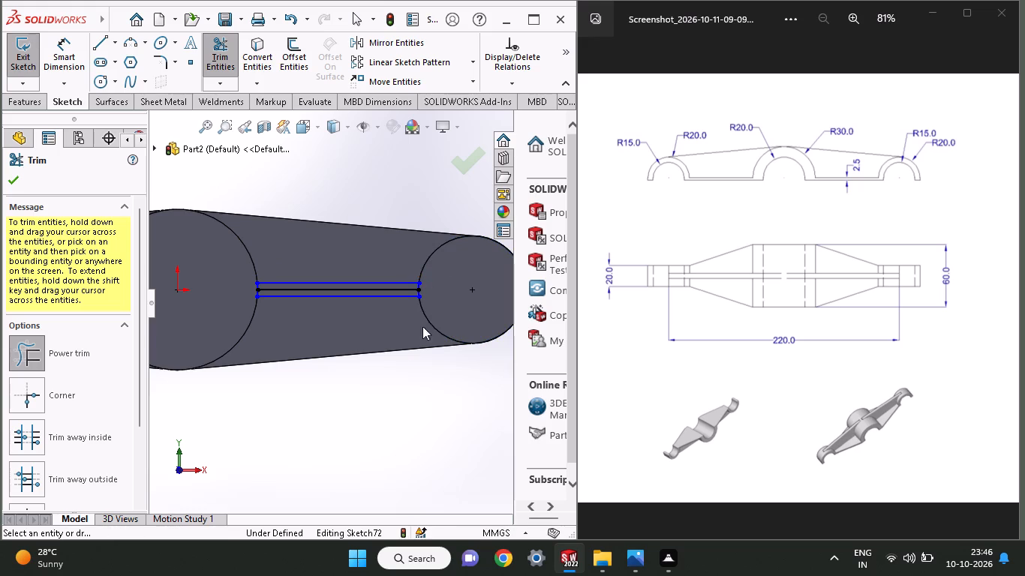
left_click_drag(422, 326, 399, 348)
left_click(7, 172)
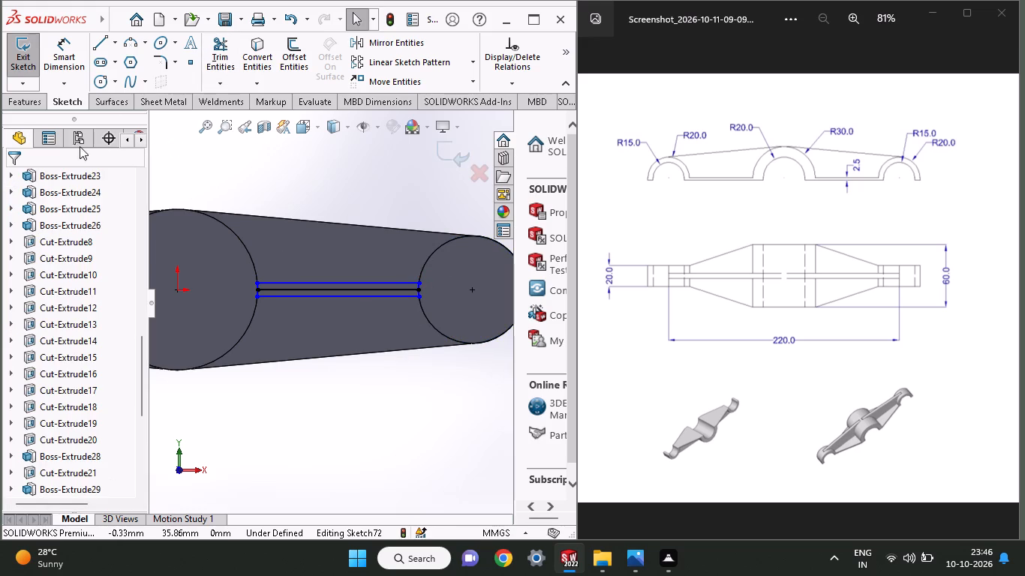
Extrude both narrow rib regions, on either side of the centre line, as a 27.5 mm blind boss merged with the part.
left_click(14, 100)
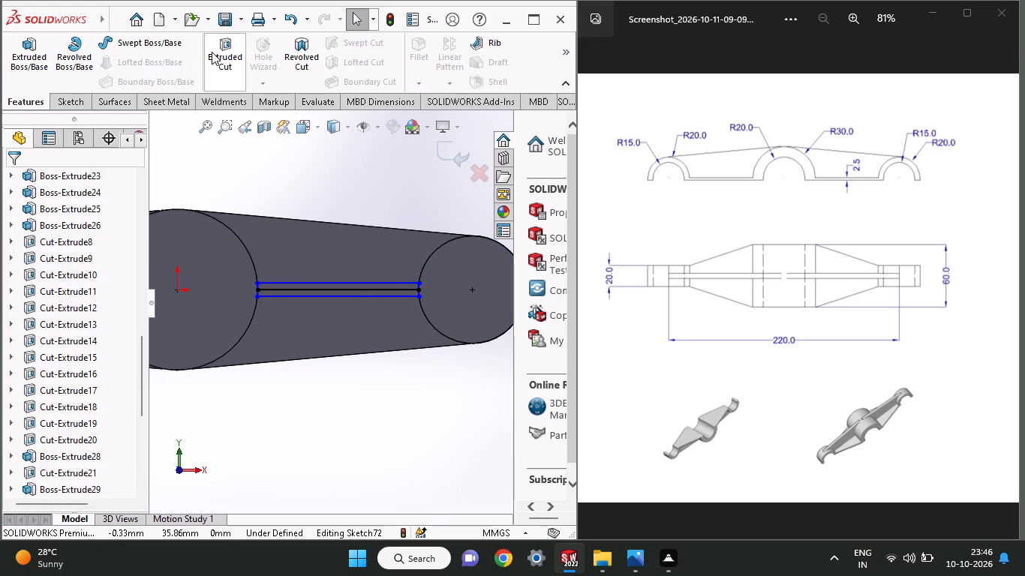
left_click(24, 62)
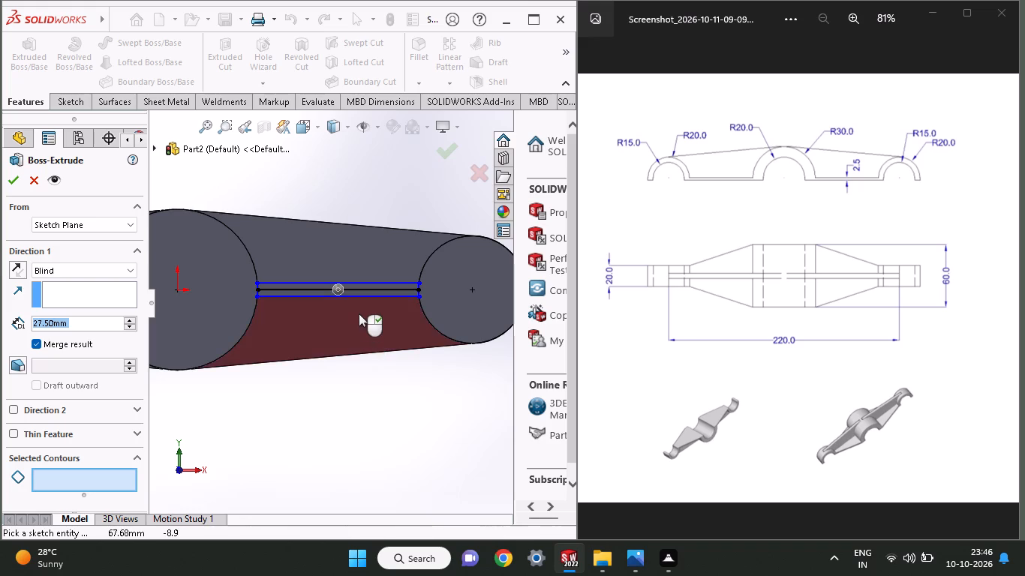
scroll(356, 300, "up", 3, "ctrl")
scroll(364, 278, "down", 8, "ctrl")
scroll(329, 373, "down", 4, "ctrl")
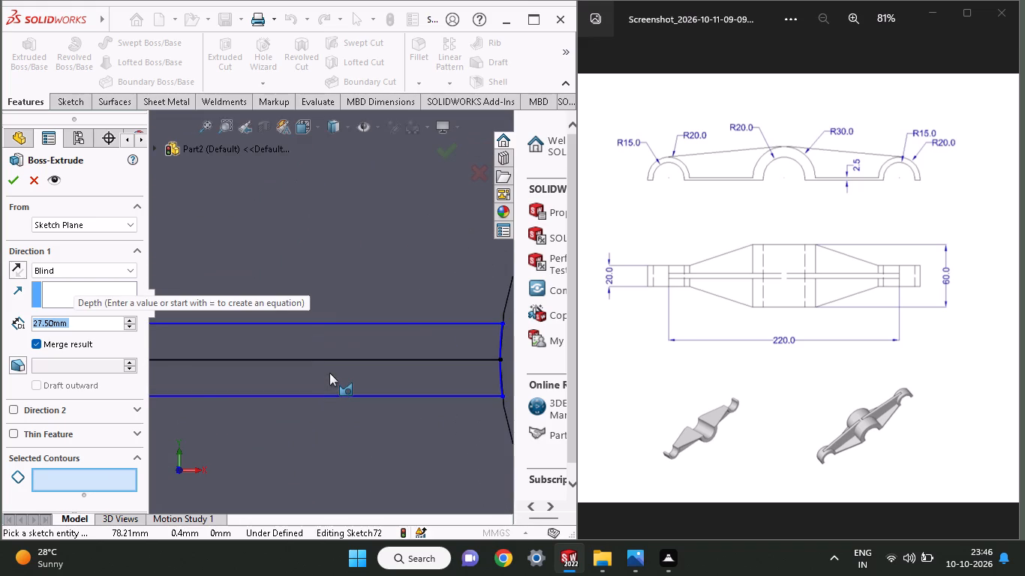
left_click(332, 377)
scroll(333, 374, "up", 1)
left_click(344, 340)
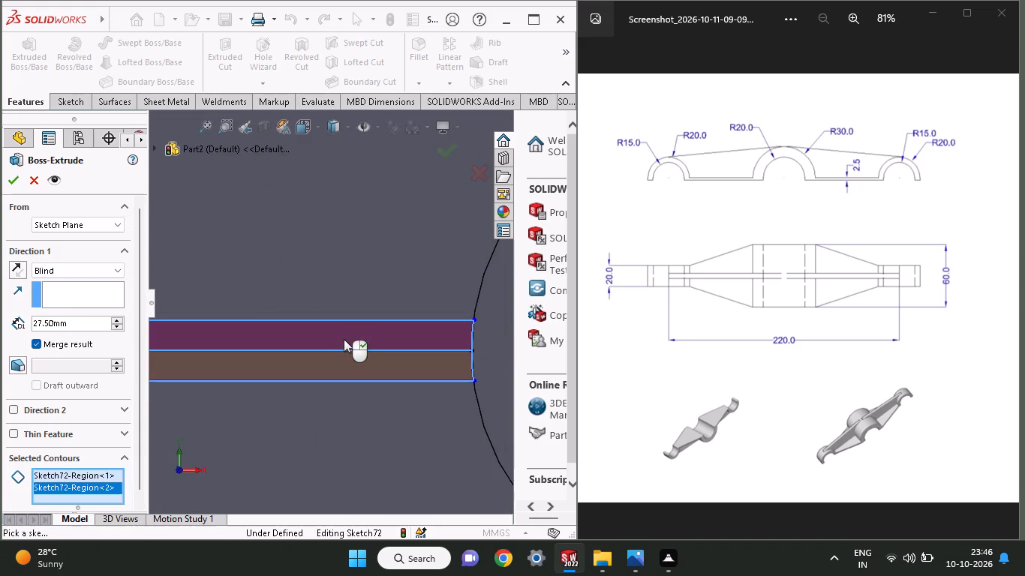
scroll(248, 285, "up", 6, "ctrl")
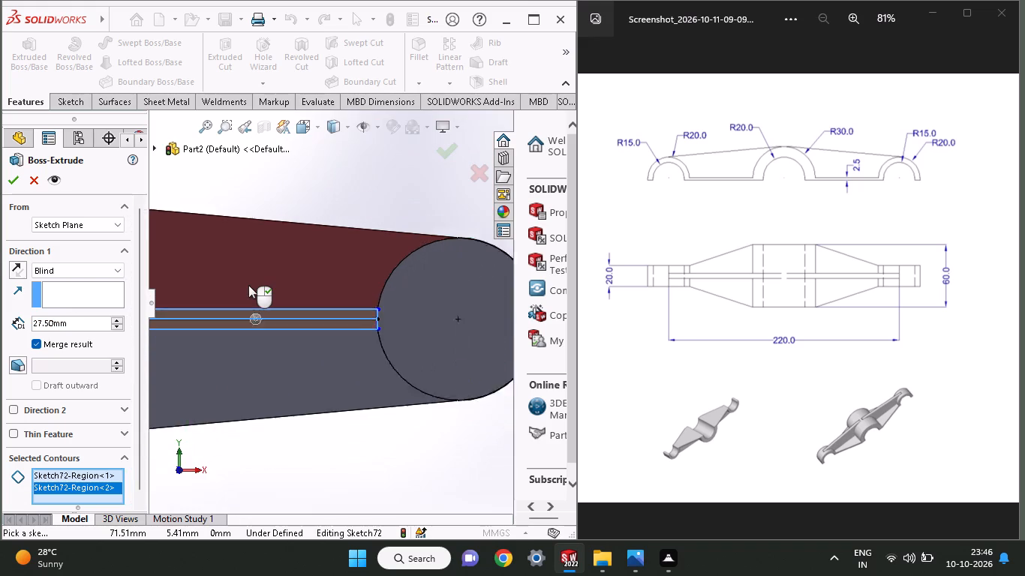
scroll(248, 285, "up", 1, "ctrl")
middle_click_drag(248, 285, 254, 245)
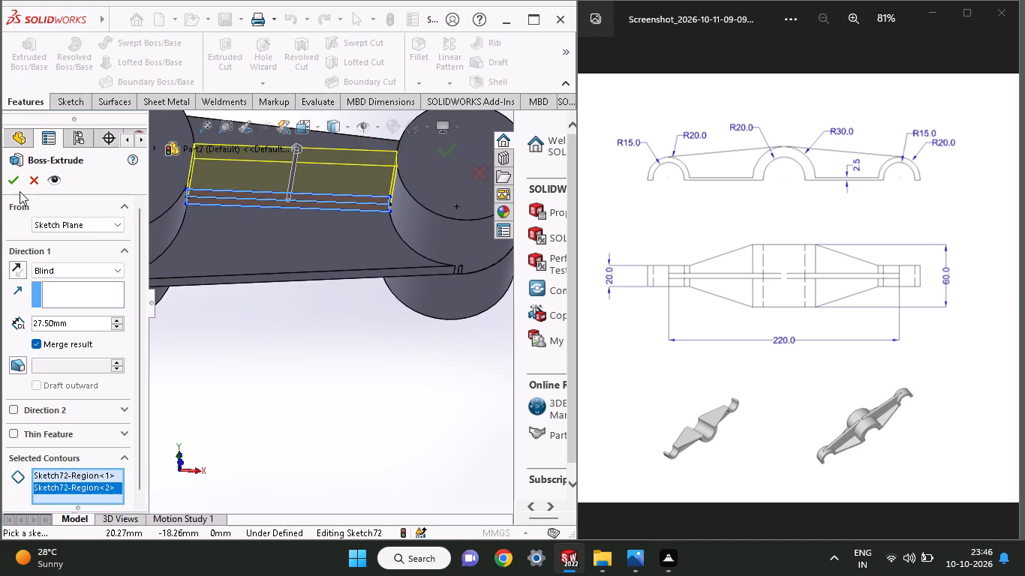
left_click(14, 181)
Sketch a closed triangle, 27.5 mm high, on one rib's side face, sloping from its outer corner at the central boss to its base at the end boss.
scroll(319, 335, "down", 1)
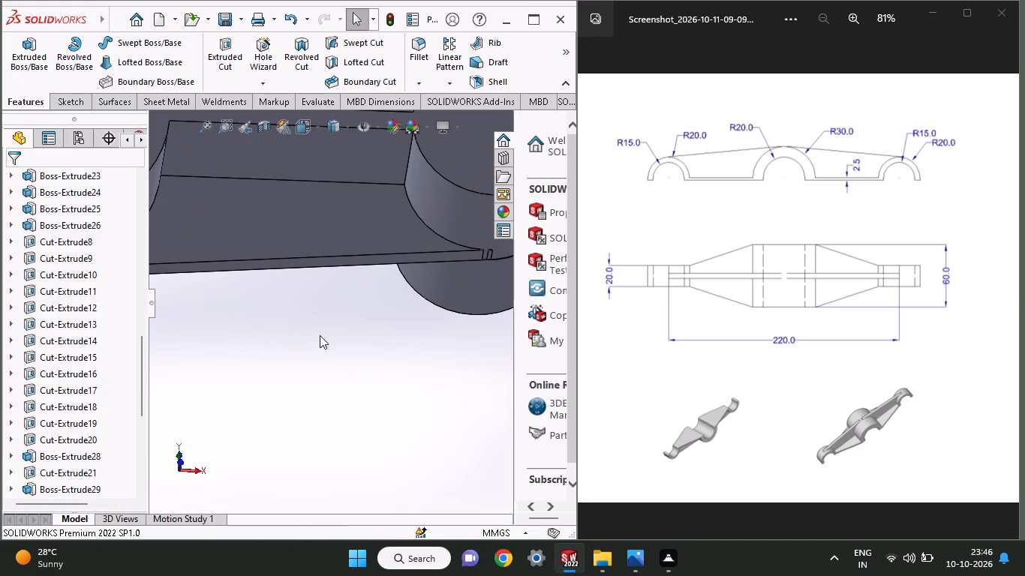
scroll(365, 341, "up", 5, "ctrl")
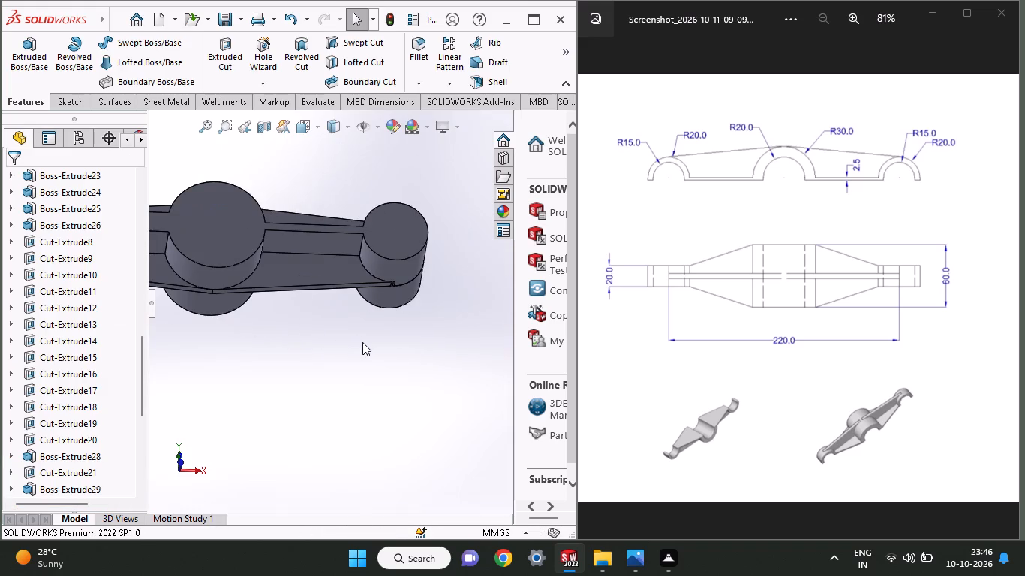
left_click_drag(323, 357, 314, 357)
scroll(300, 351, "up", 4, "ctrl")
middle_click_drag(244, 337, 246, 300, "ctrl")
middle_click_drag(246, 300, 269, 230)
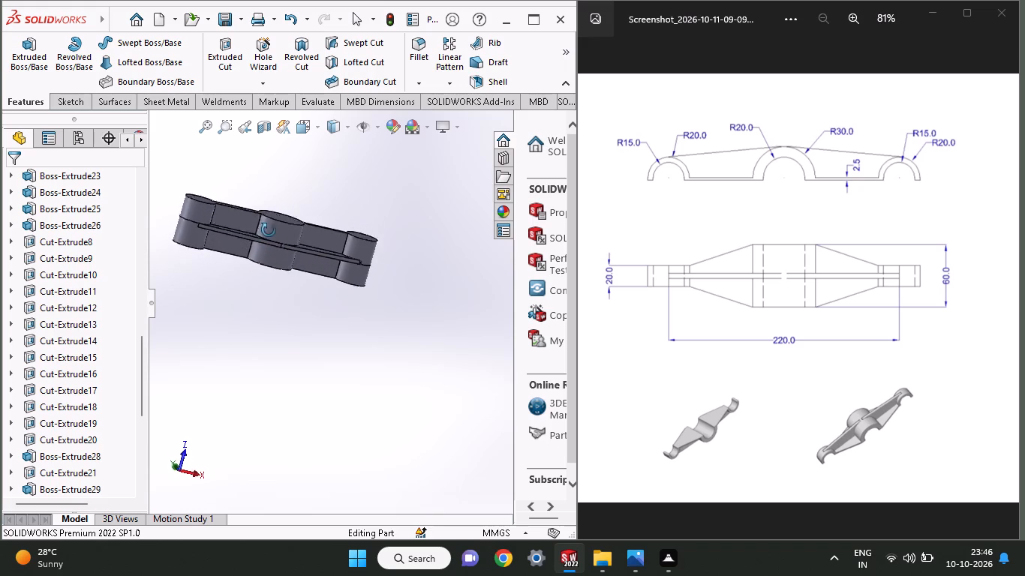
middle_click_drag(269, 230, 269, 223)
scroll(269, 223, "down", 1, "ctrl")
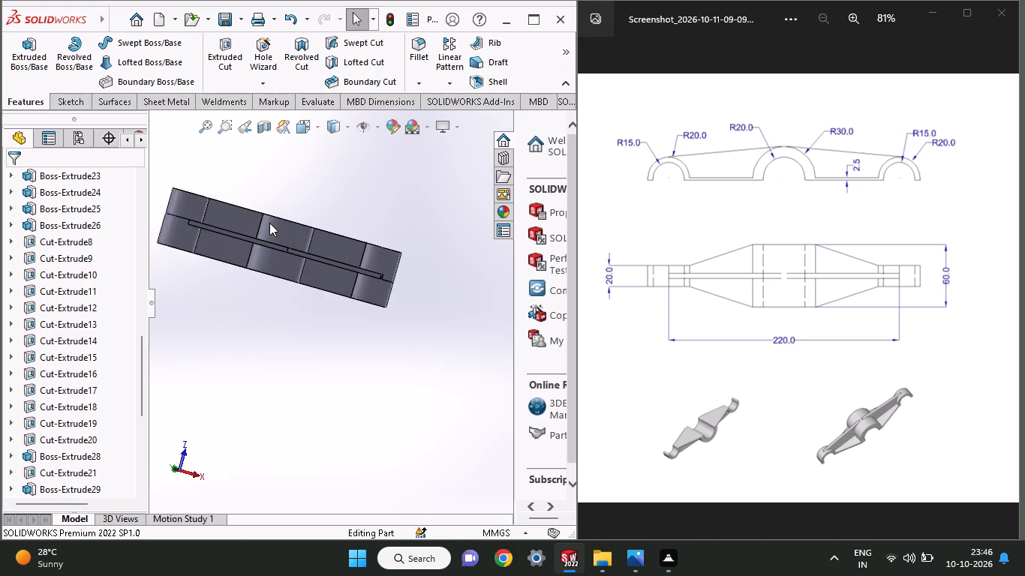
scroll(269, 223, "down", 1, "ctrl")
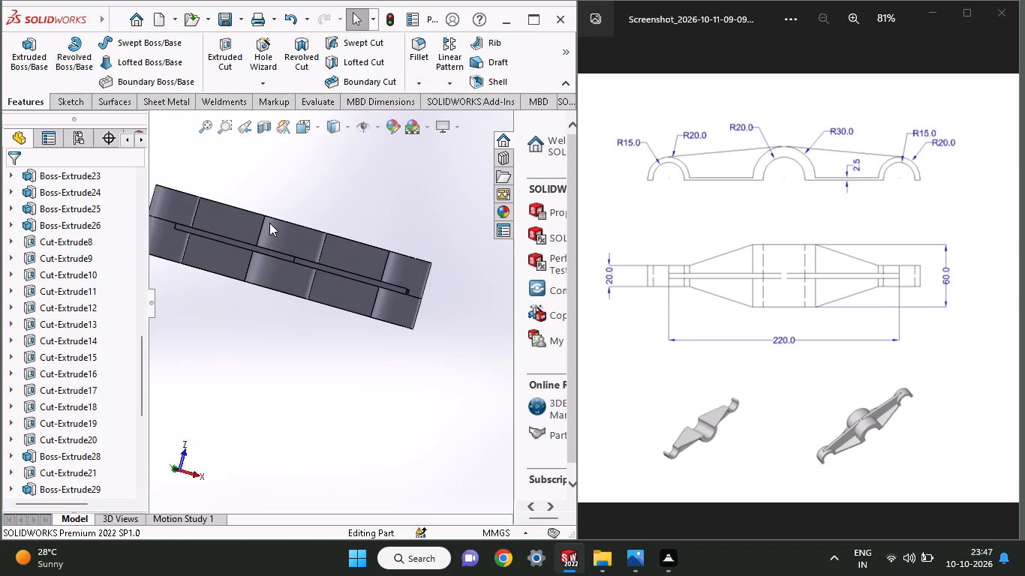
left_click(232, 217)
scroll(281, 196, "up", 1)
left_click(319, 225)
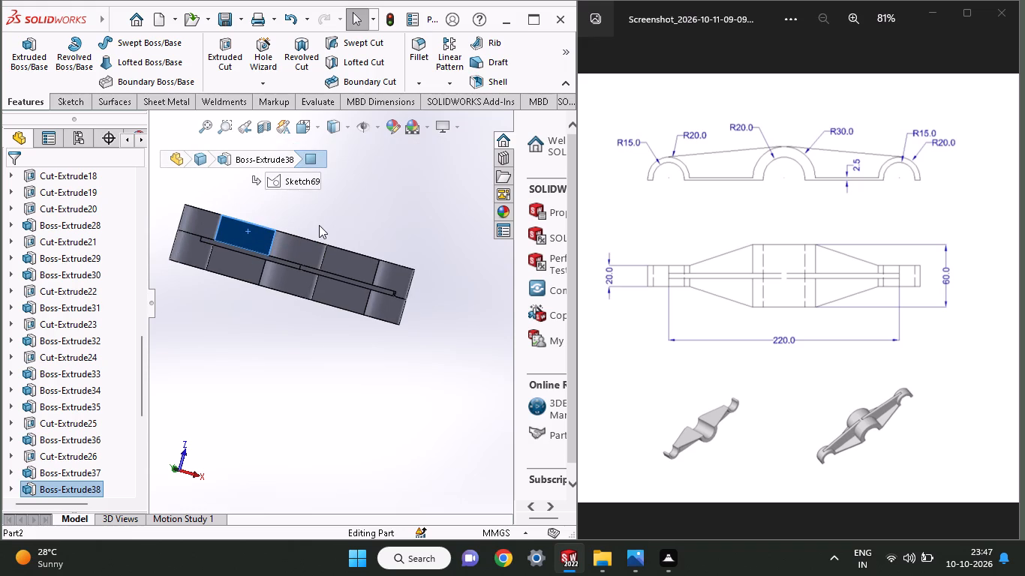
left_click(255, 241)
left_click(320, 208)
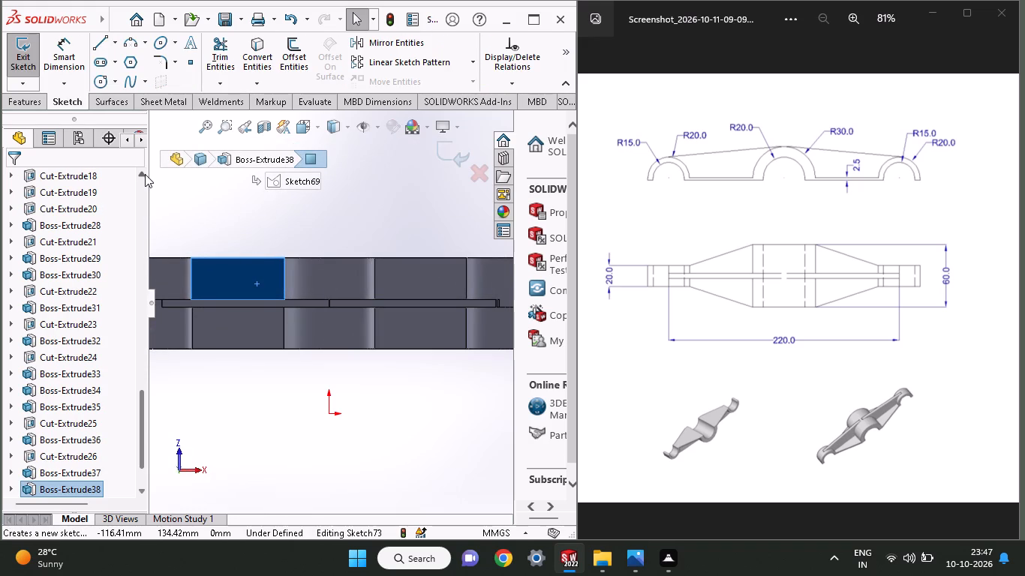
left_click(99, 40)
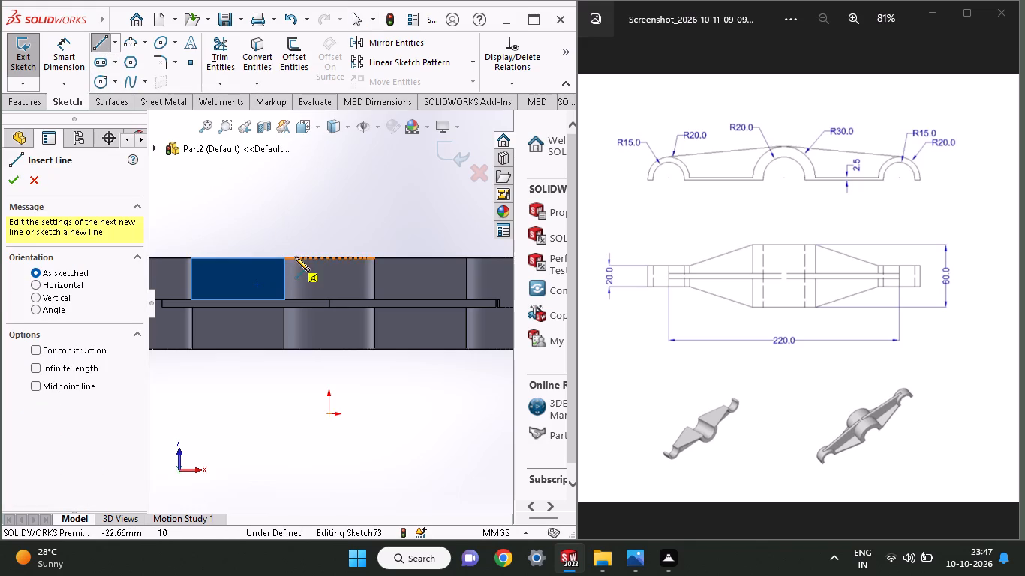
left_click(283, 258)
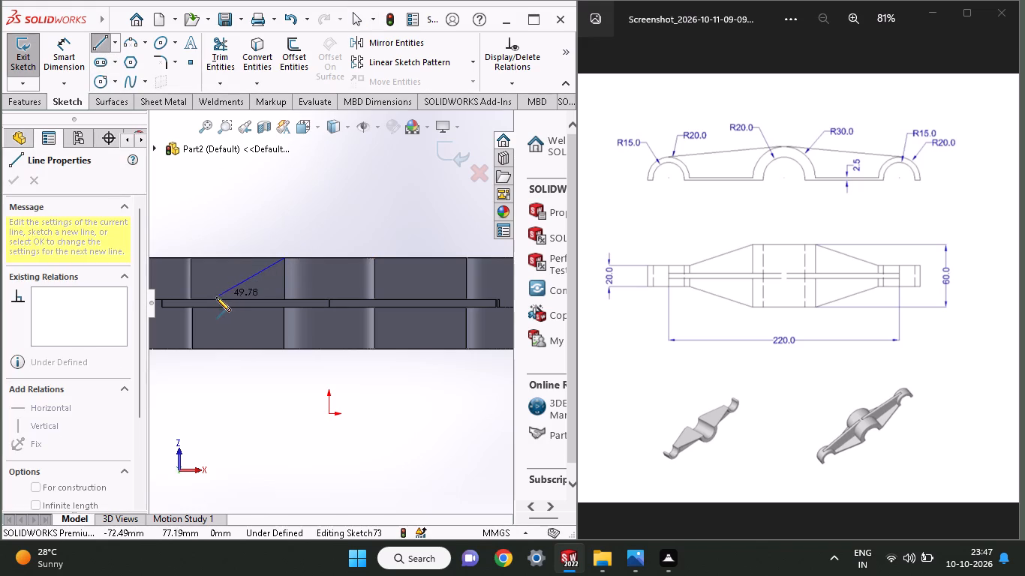
left_click(192, 301)
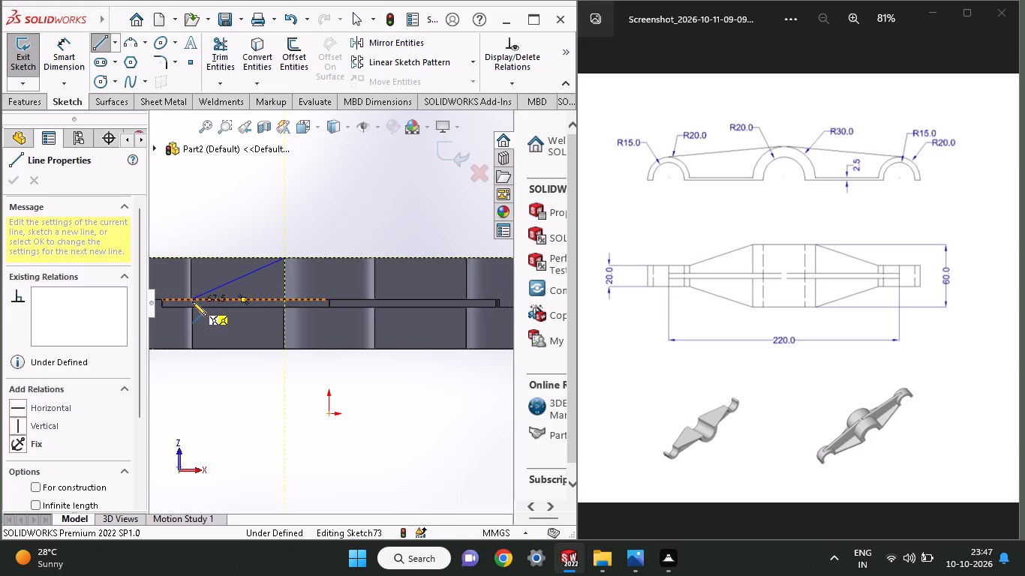
left_click(190, 256)
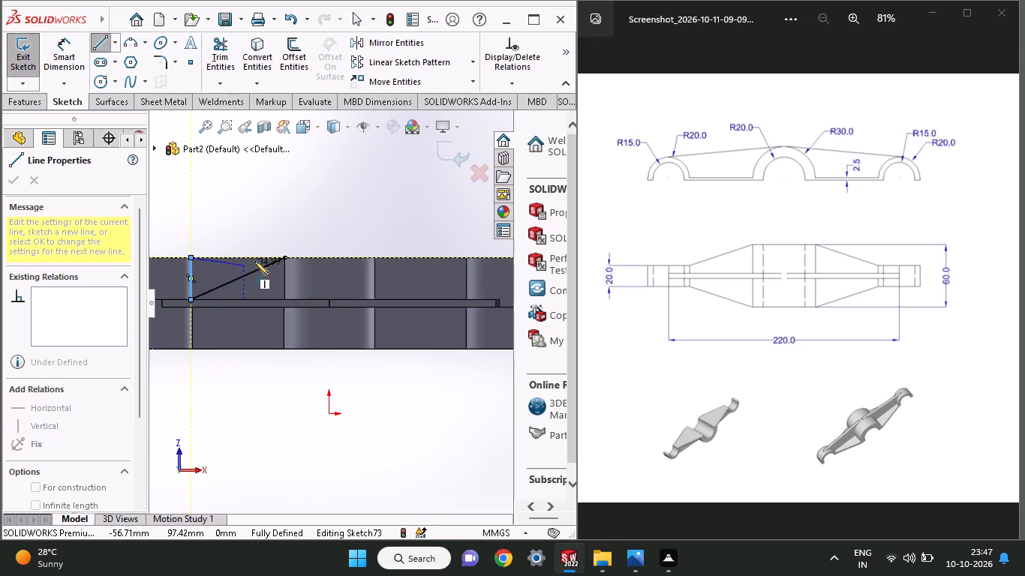
left_click(281, 258)
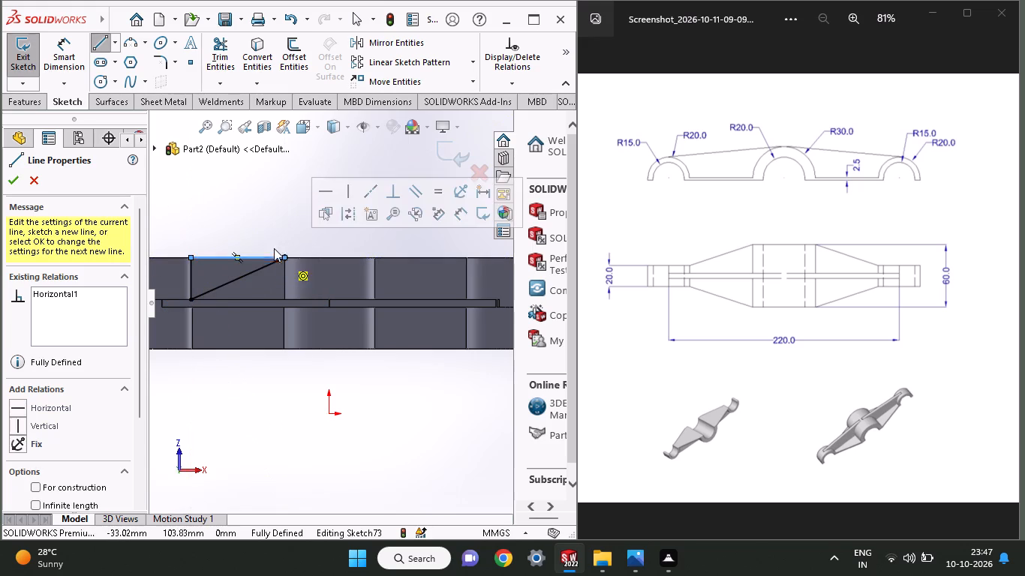
right_click(263, 231)
left_click(274, 237)
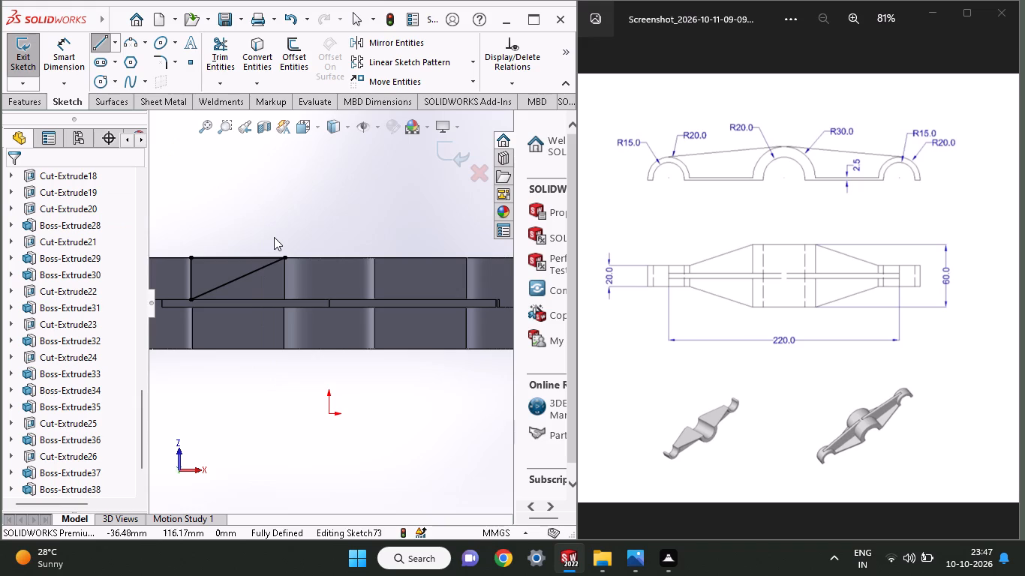
Cut-extrude the triangle blind in both directions, about 64.5 mm one way and 51 mm the other, to taper the rib.
left_click(35, 108)
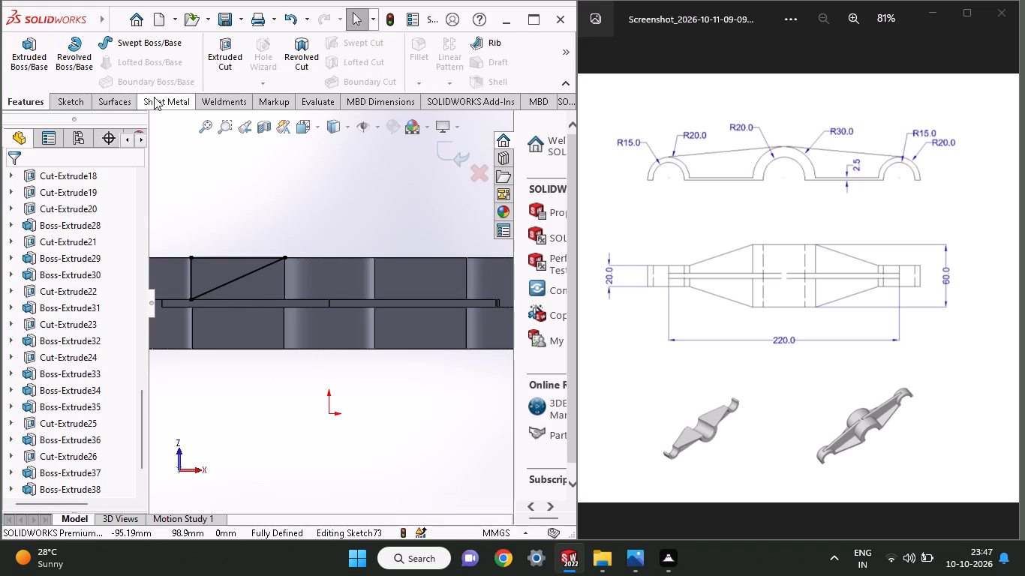
left_click(220, 64)
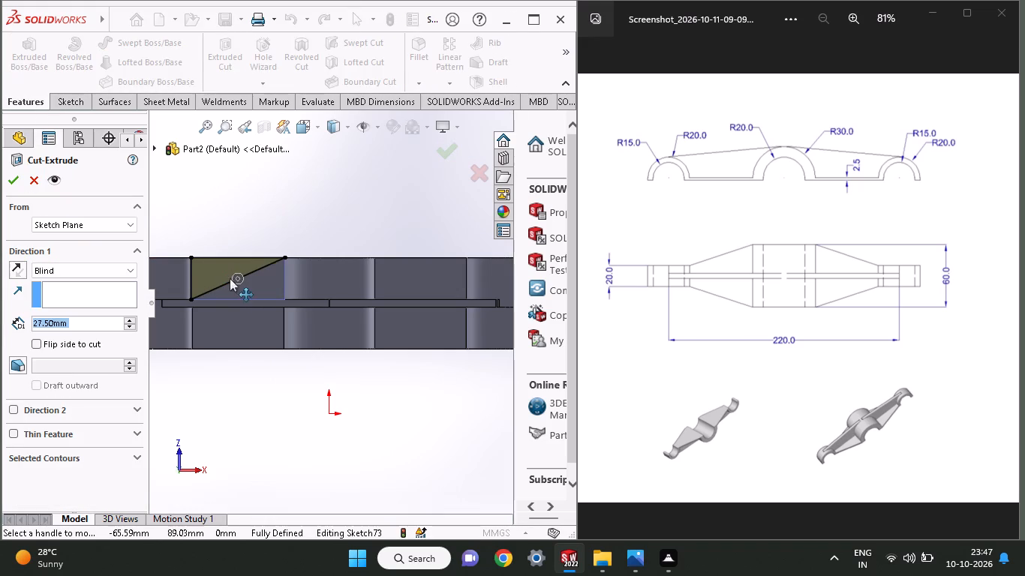
middle_click_drag(301, 229, 292, 288)
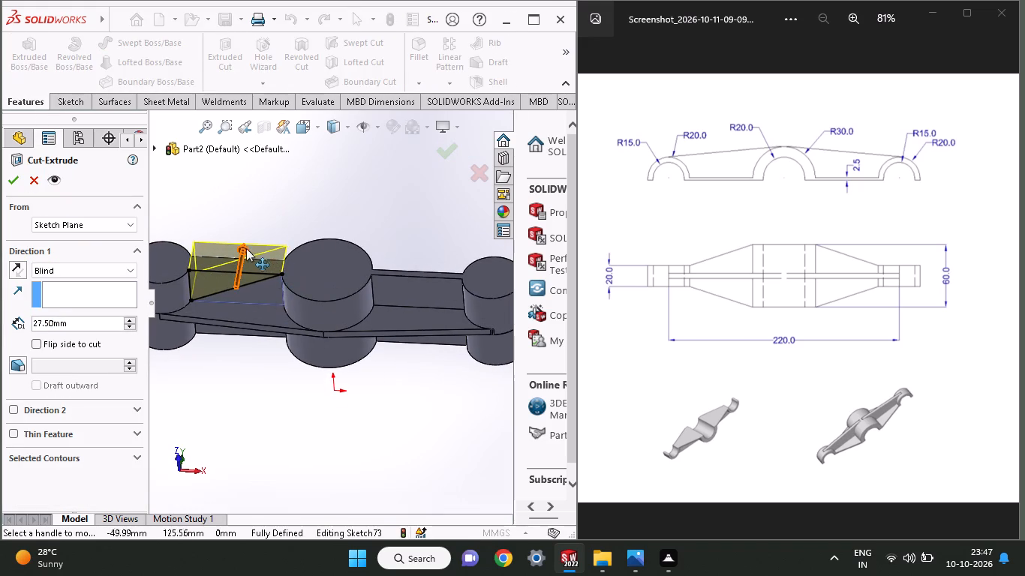
left_click_drag(244, 250, 255, 221)
left_click_drag(234, 303, 230, 322)
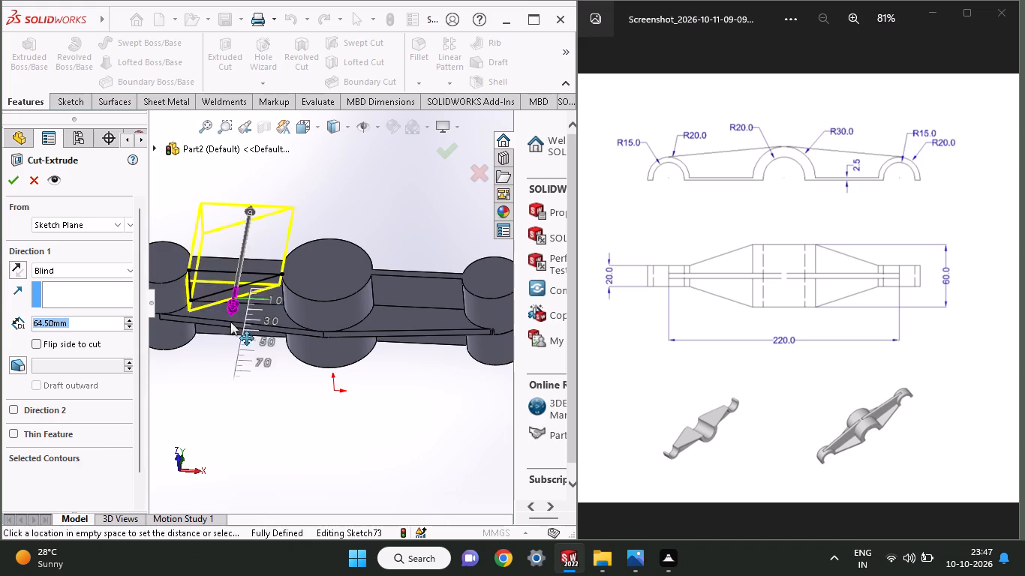
left_click_drag(230, 322, 224, 340)
left_click(14, 184)
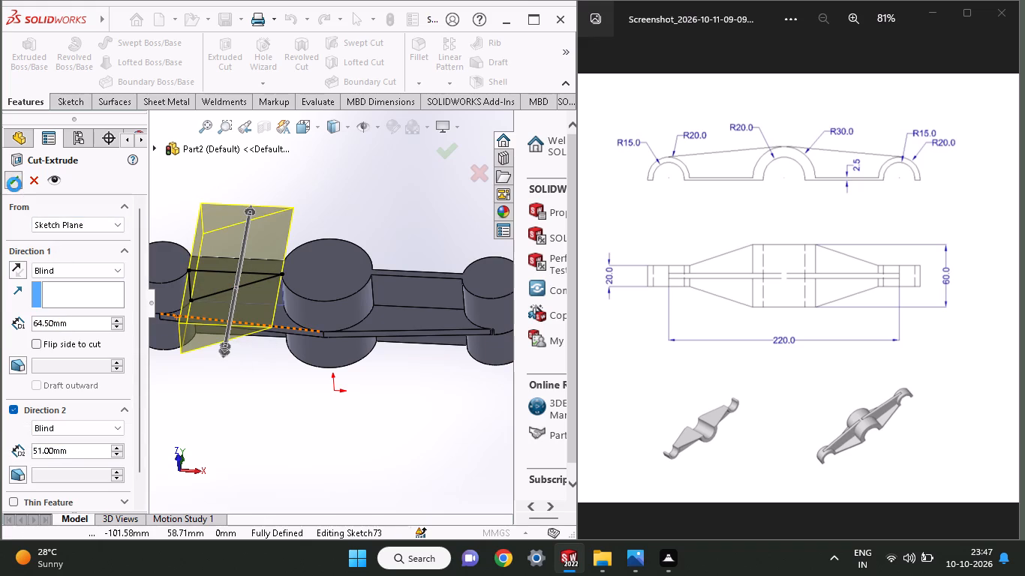
Start a sketch on the plate face beside the tapered rib and draw a horizontal centre line from the end boss to the central boss.
middle_click_drag(210, 350, 214, 337)
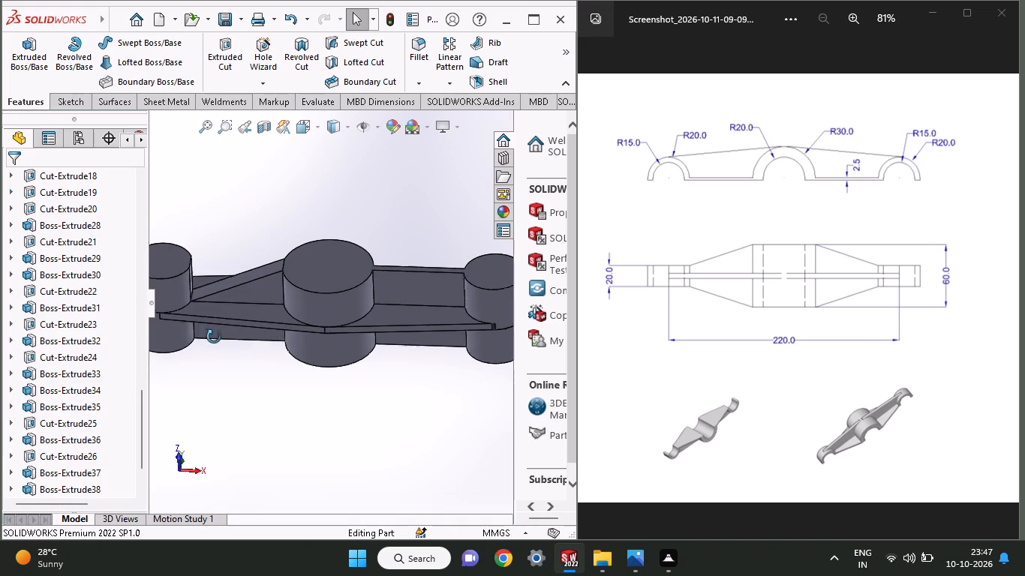
middle_click_drag(214, 337, 269, 518)
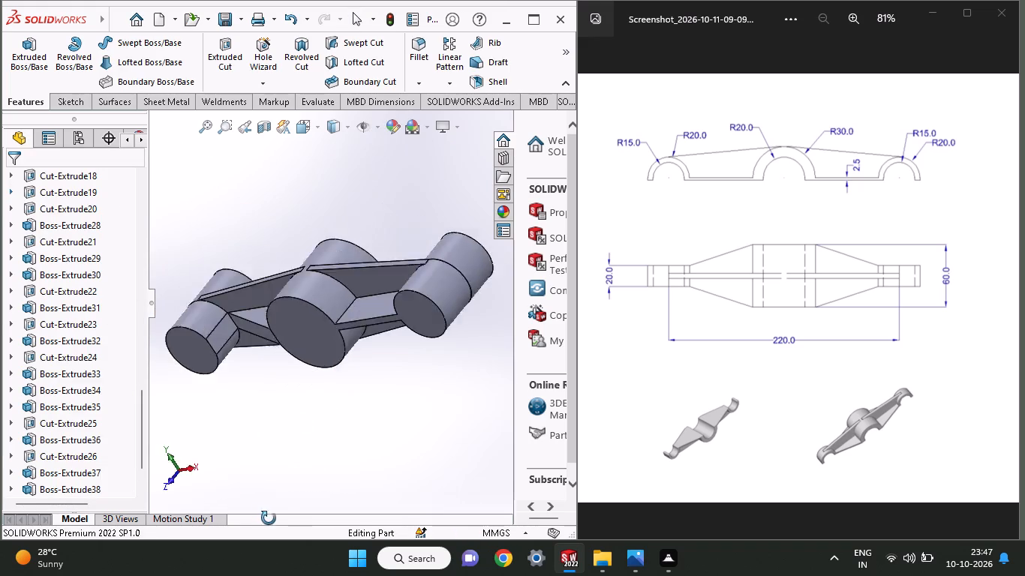
middle_click_drag(269, 518, 268, 277)
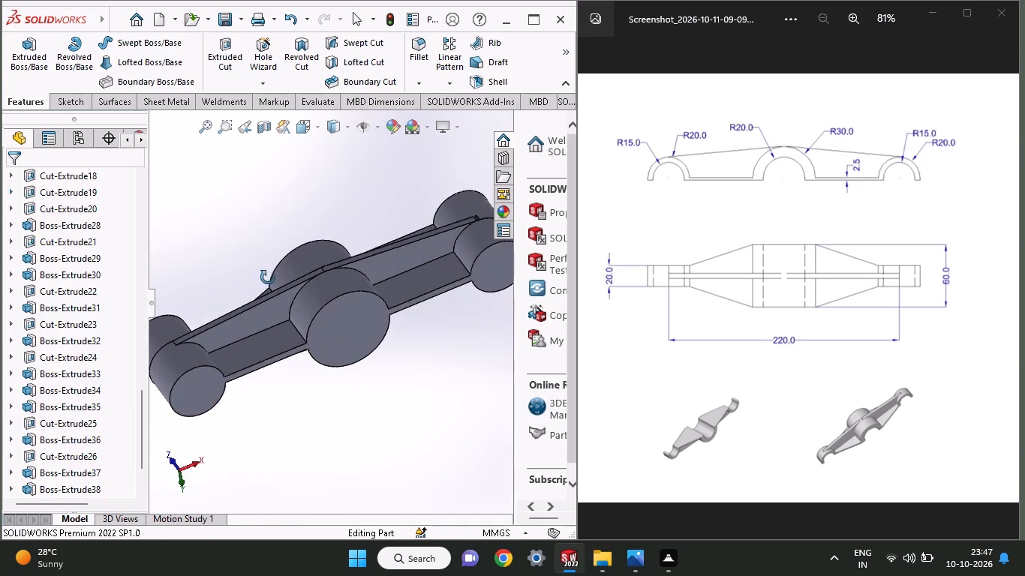
middle_click_drag(268, 277, 260, 446)
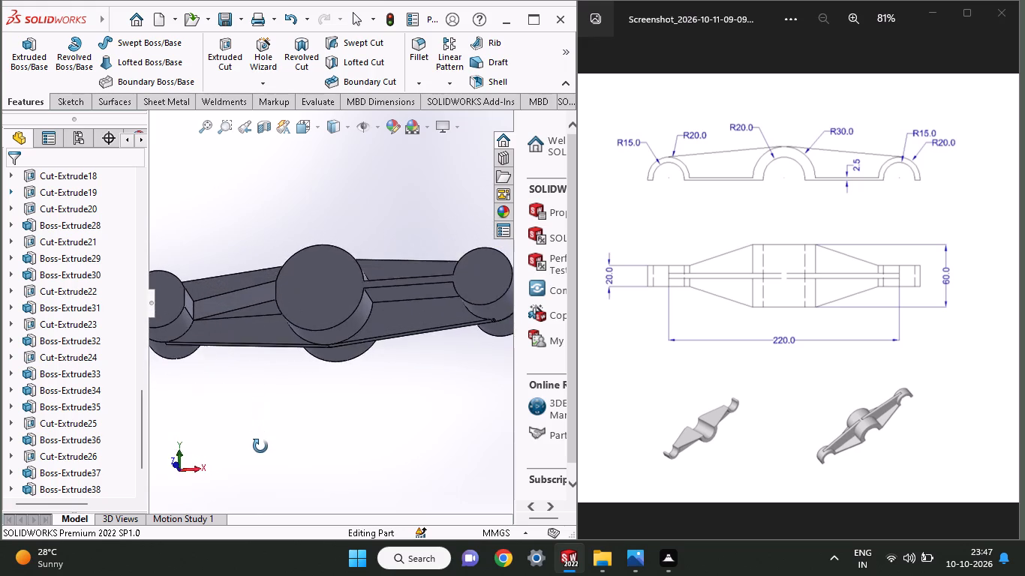
middle_click_drag(260, 446, 284, 462)
scroll(272, 475, "down", 1)
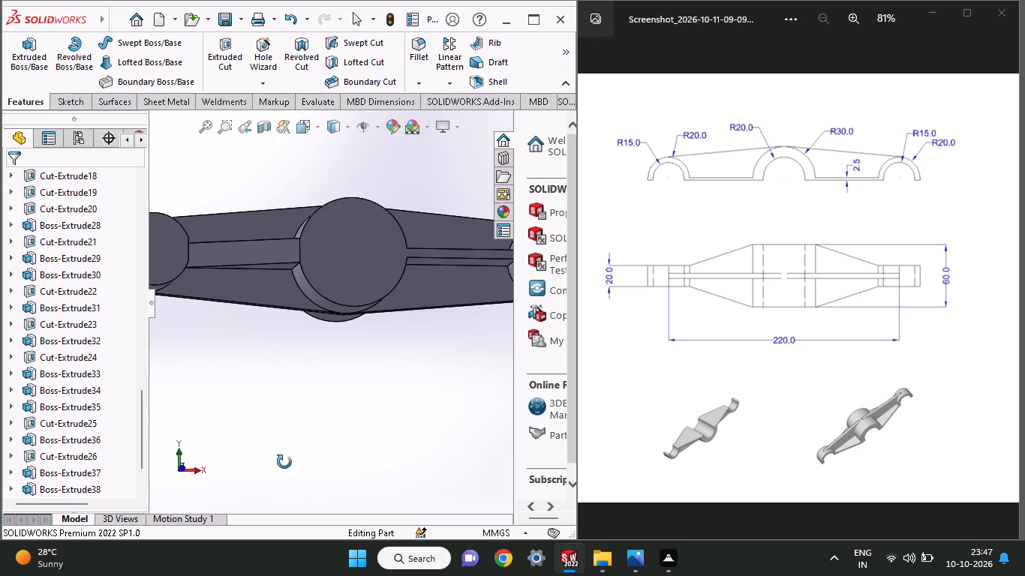
middle_click_drag(284, 462, 284, 463)
left_click(240, 295)
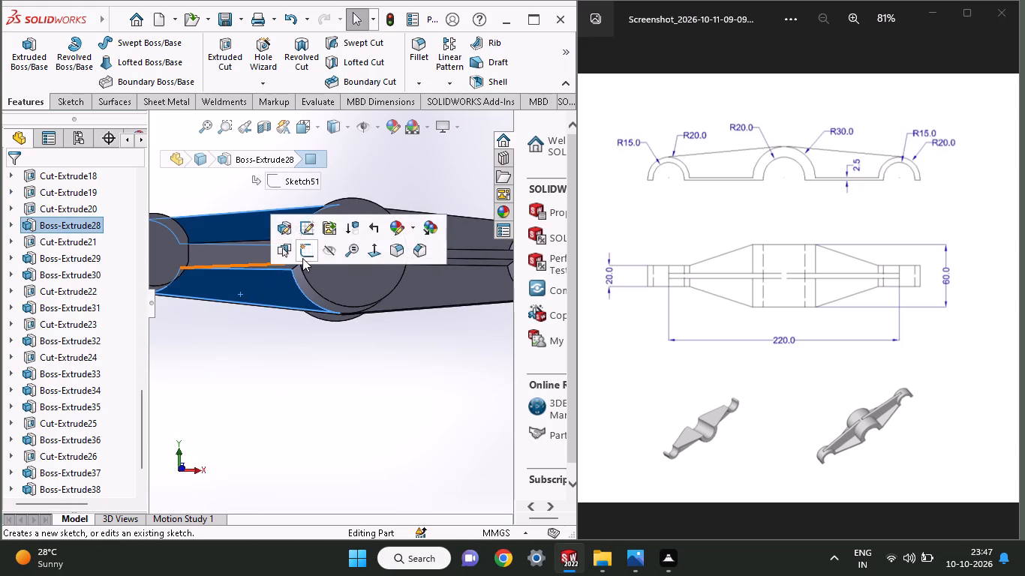
left_click(302, 258)
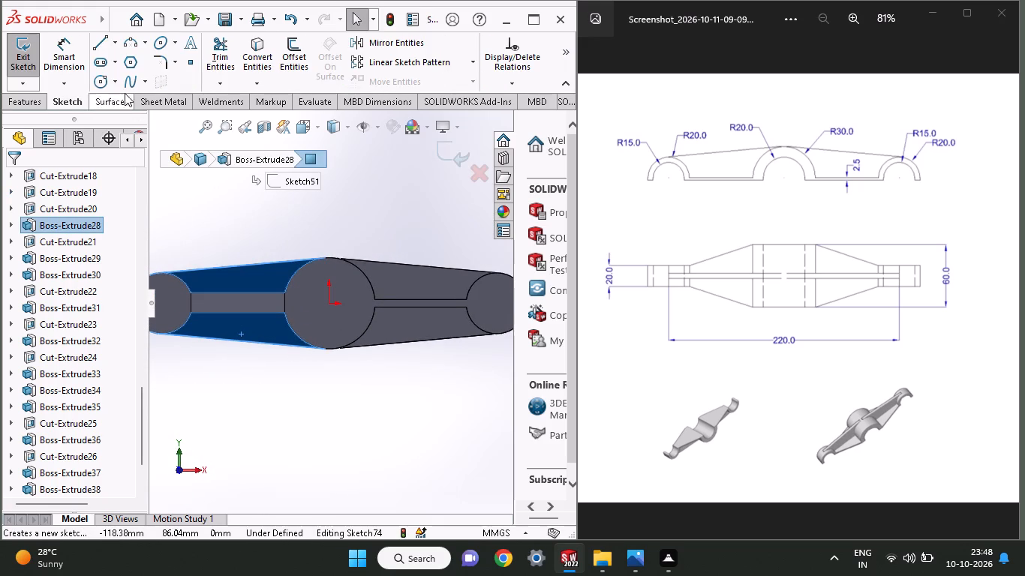
left_click(99, 42)
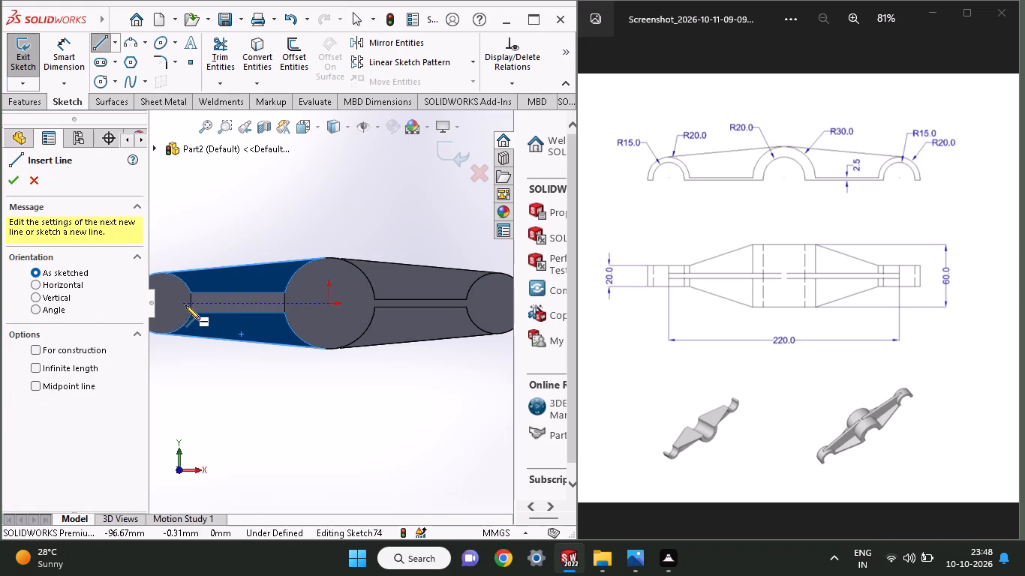
left_click(188, 301)
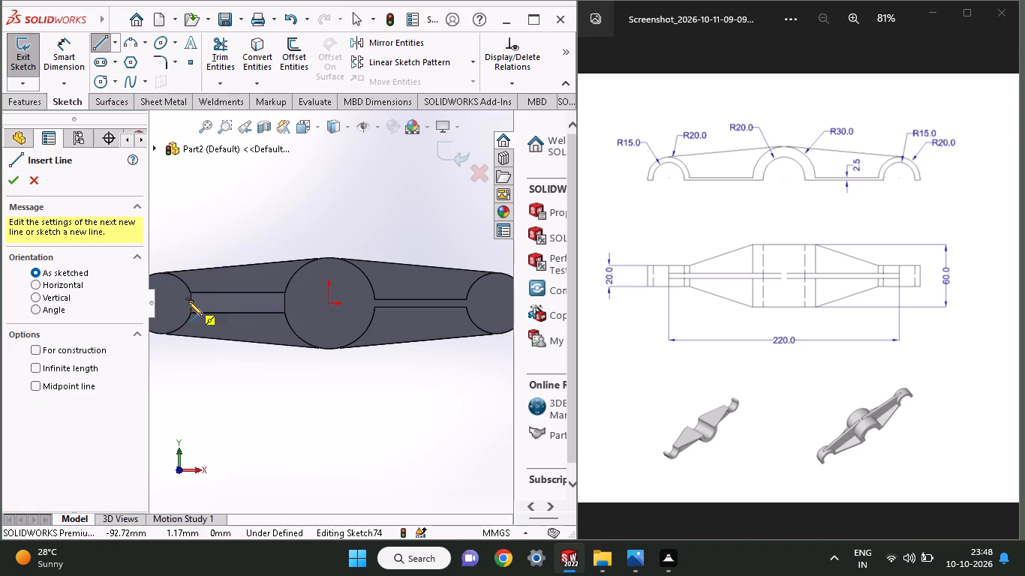
left_click(284, 302)
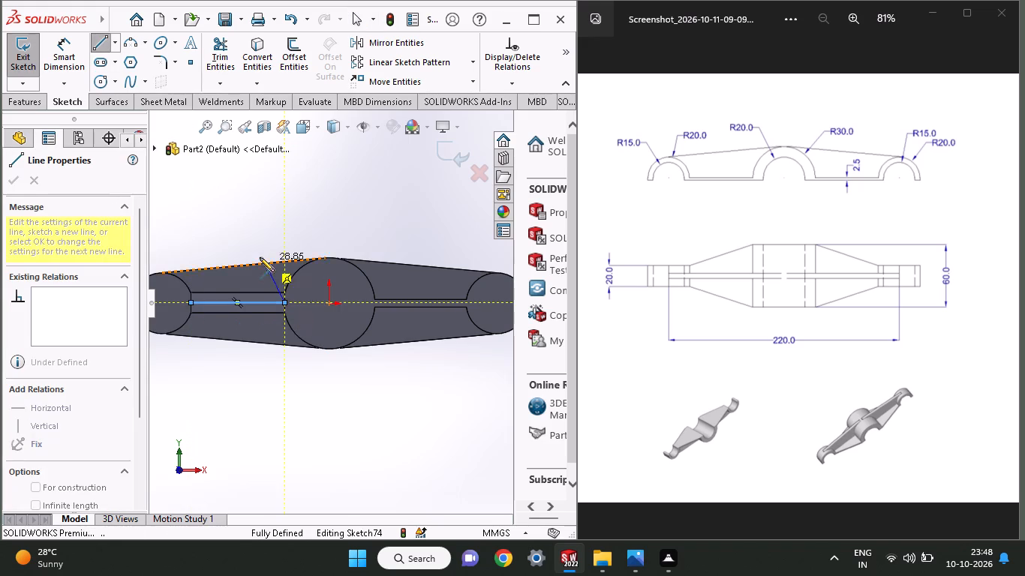
right_click(254, 242)
left_click(275, 250)
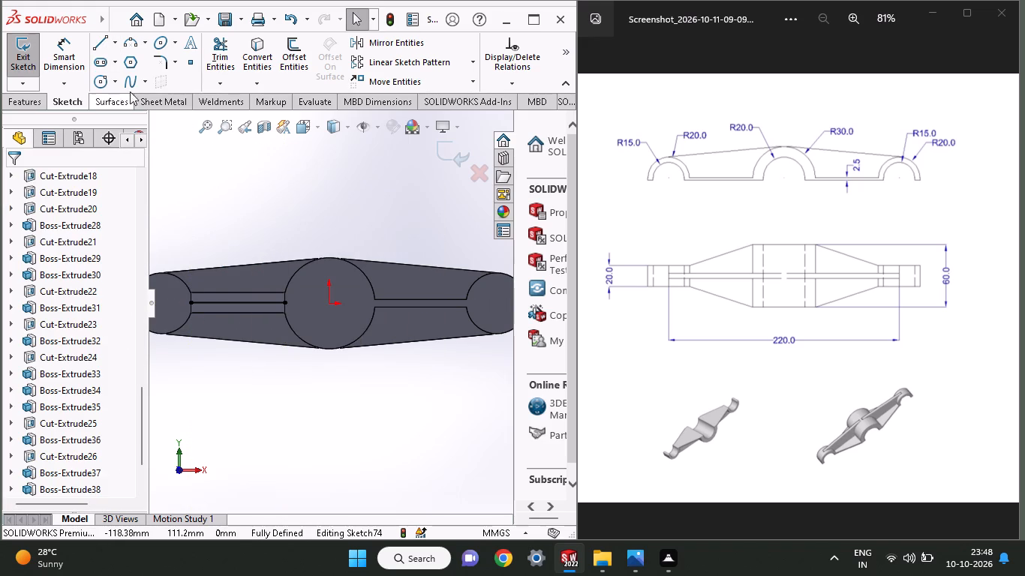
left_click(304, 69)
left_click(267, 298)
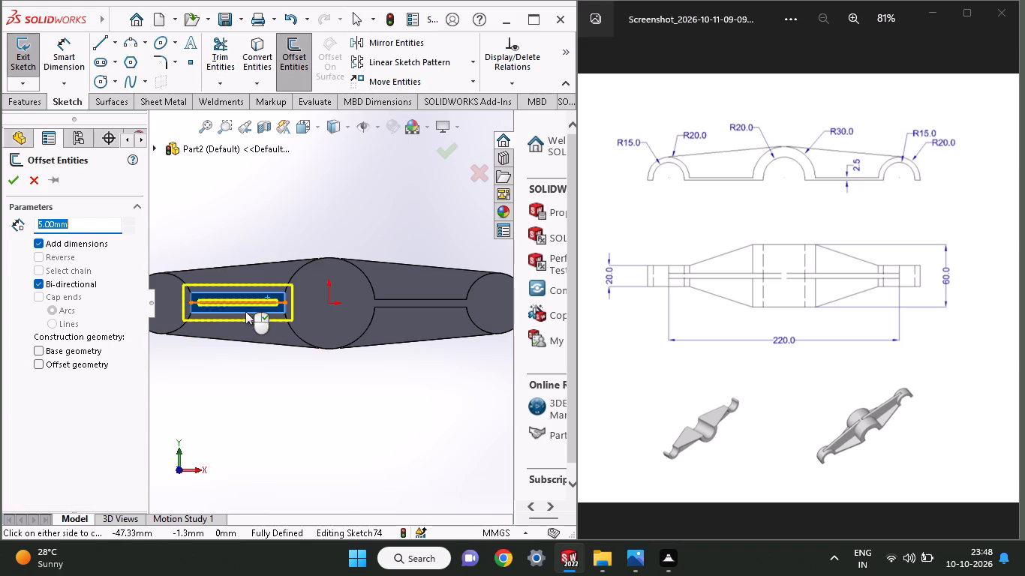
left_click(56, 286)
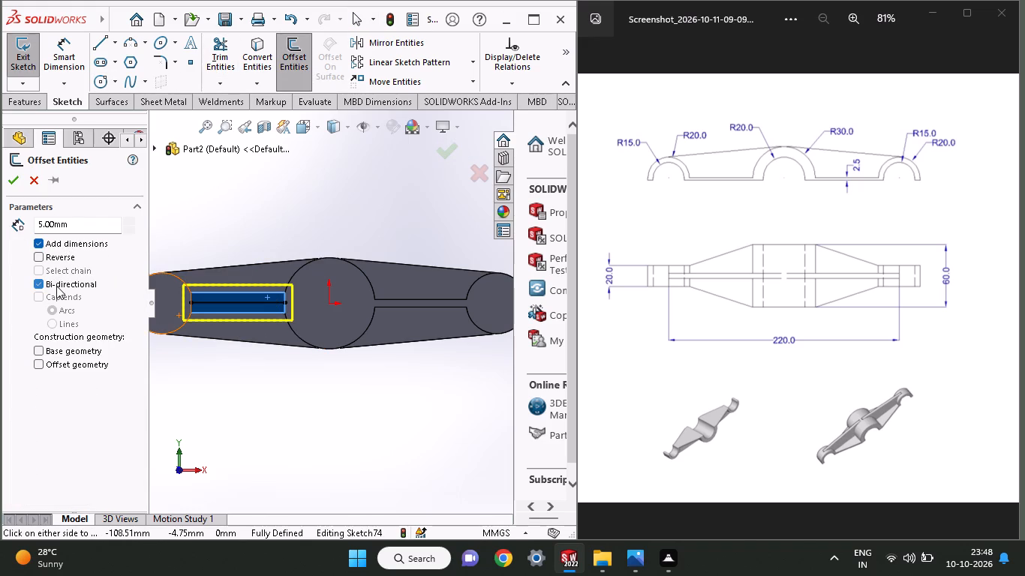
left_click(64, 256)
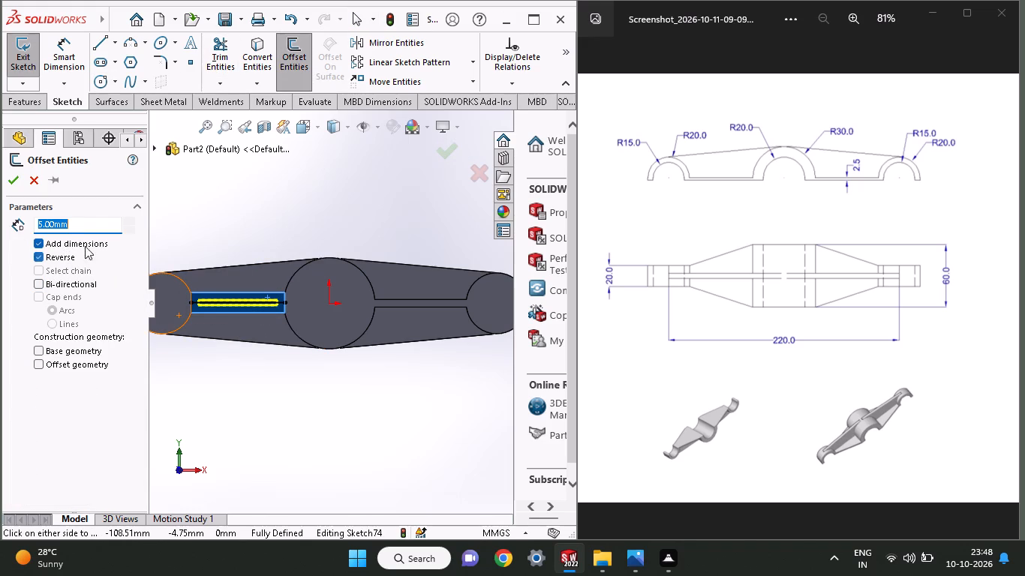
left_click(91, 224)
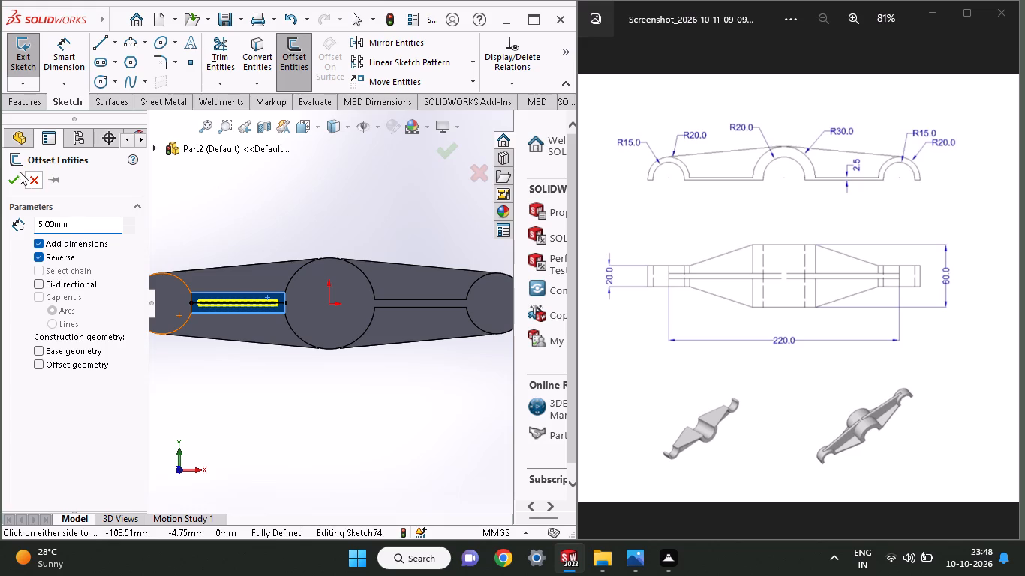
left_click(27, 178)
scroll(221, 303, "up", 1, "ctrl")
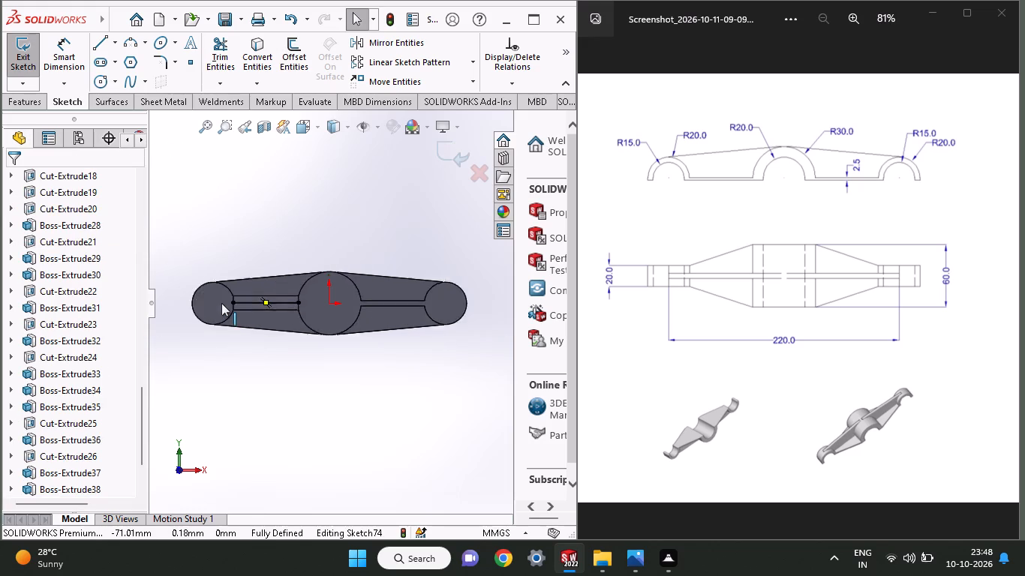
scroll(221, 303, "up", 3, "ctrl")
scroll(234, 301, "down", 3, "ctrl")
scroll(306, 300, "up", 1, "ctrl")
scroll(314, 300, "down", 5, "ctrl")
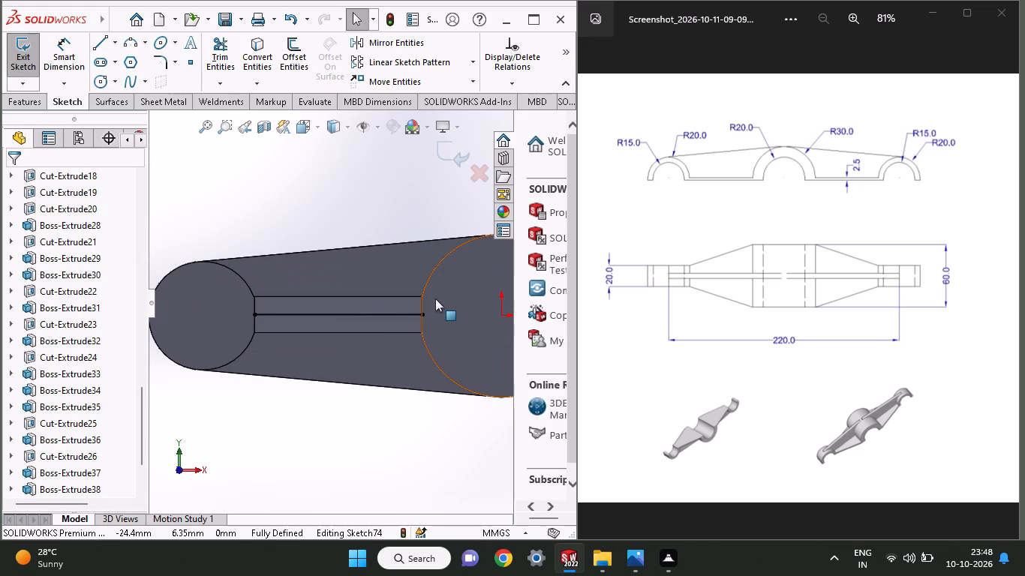
Draw a horizontal line about 72 mm long just above the centre line, running from the end boss past the central boss's edge.
scroll(411, 305, "down", 3, "ctrl")
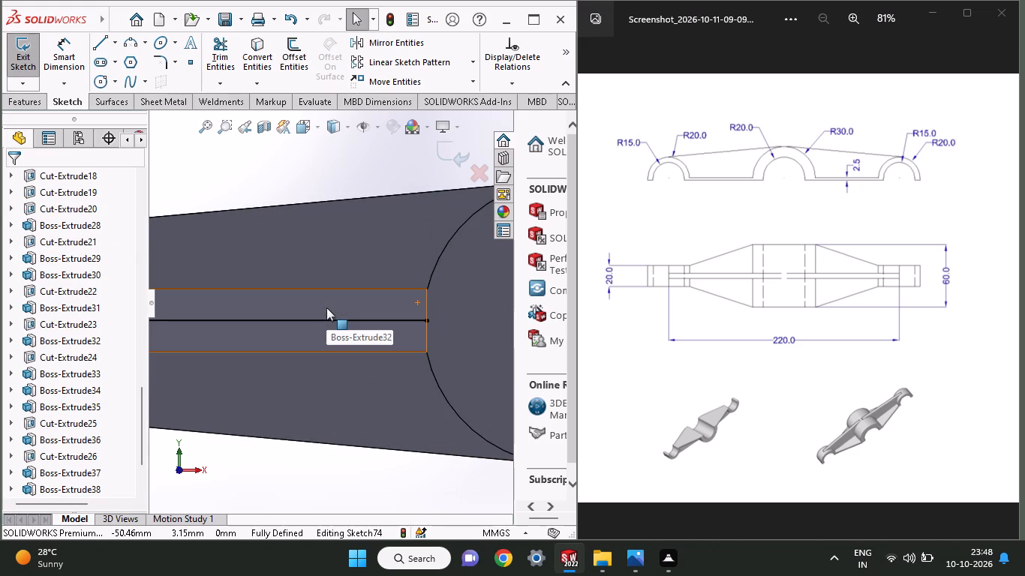
scroll(326, 307, "up", 2, "ctrl")
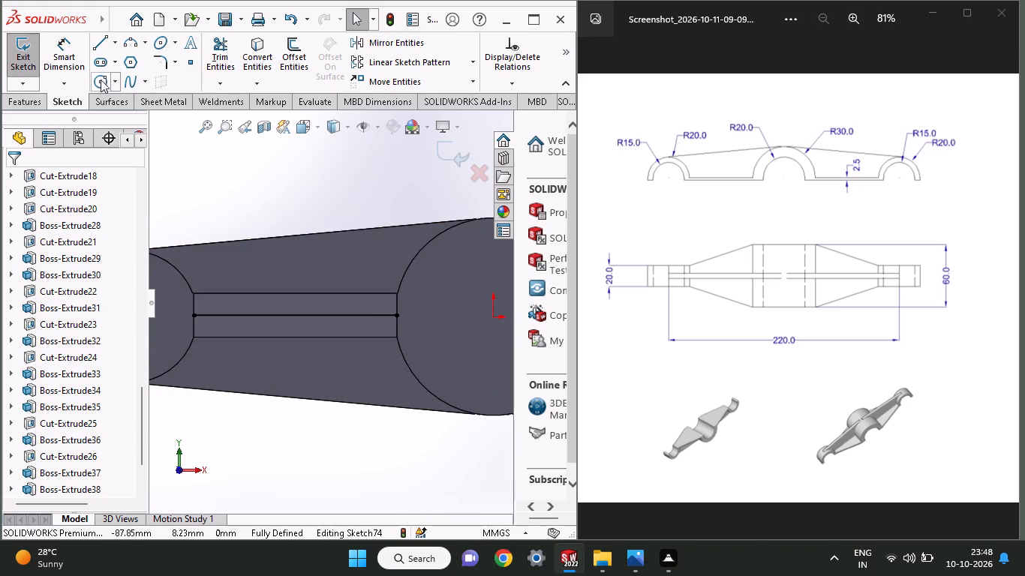
left_click(101, 42)
left_click(176, 298)
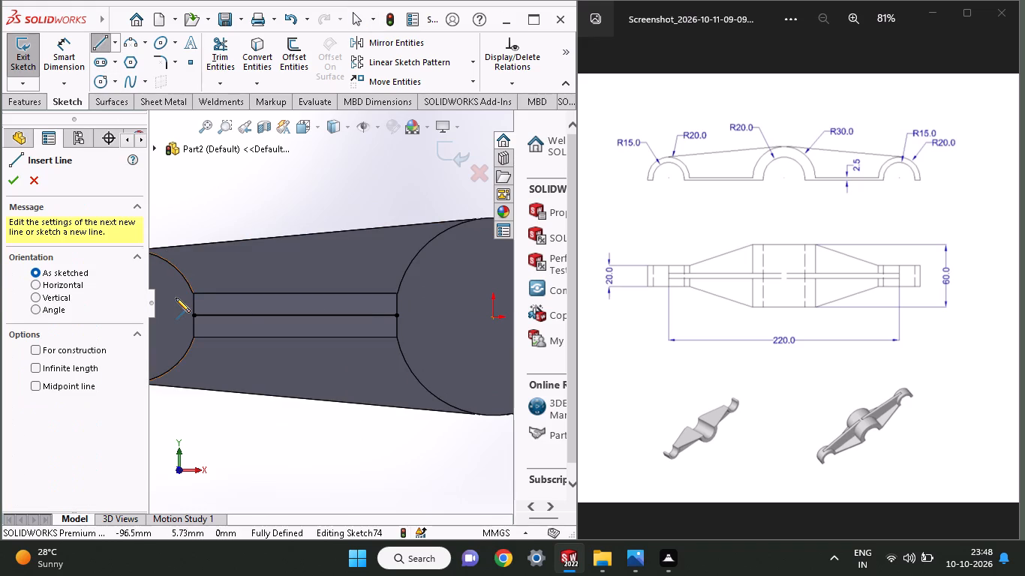
scroll(364, 312, "down", 1)
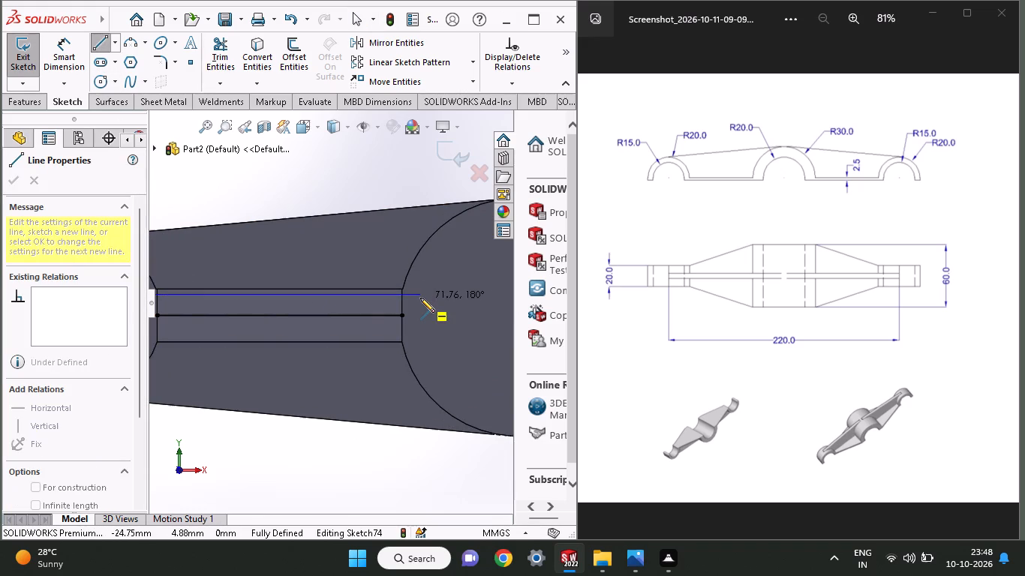
left_click(420, 298)
right_click(293, 255)
left_click(311, 261)
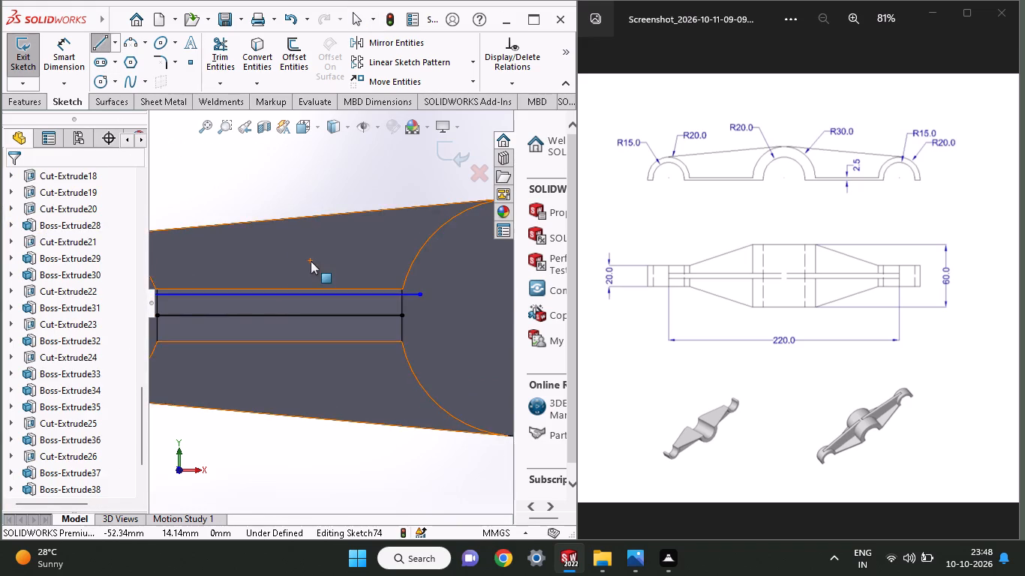
Dimension the new line 2.5 mm from the centre line's endpoint at the central boss.
left_click(62, 38)
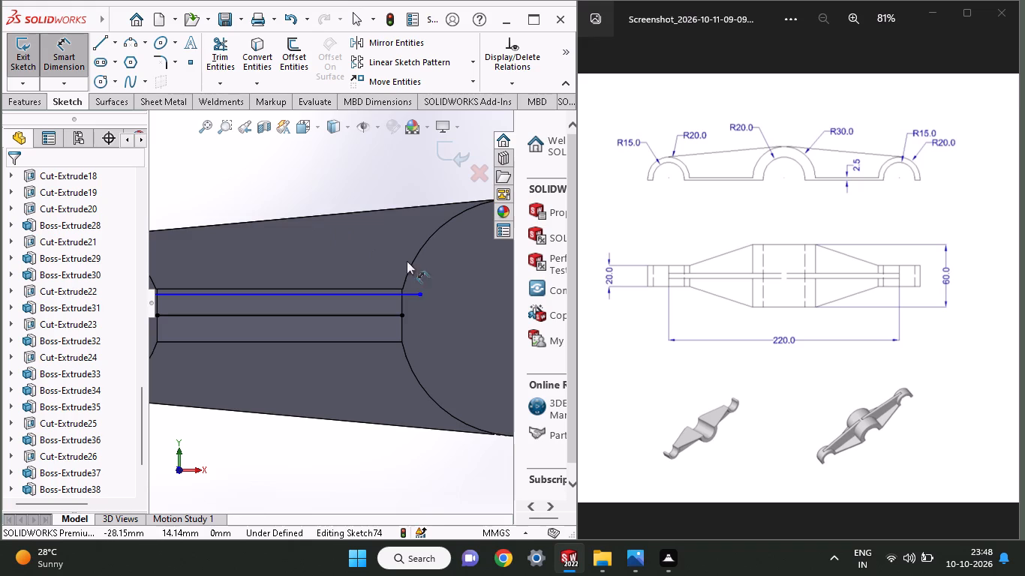
left_click(398, 314)
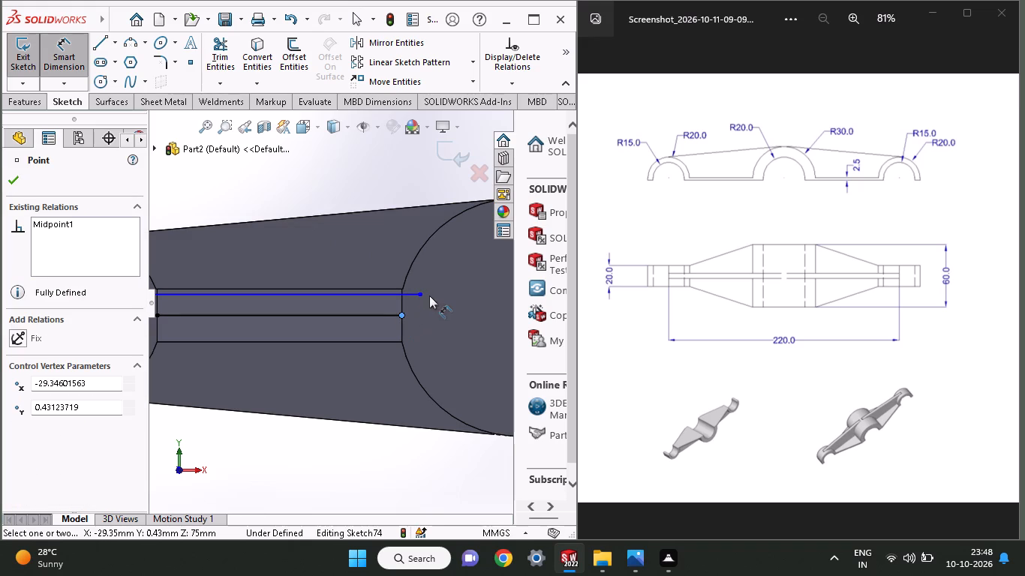
left_click(419, 293)
left_click(440, 306)
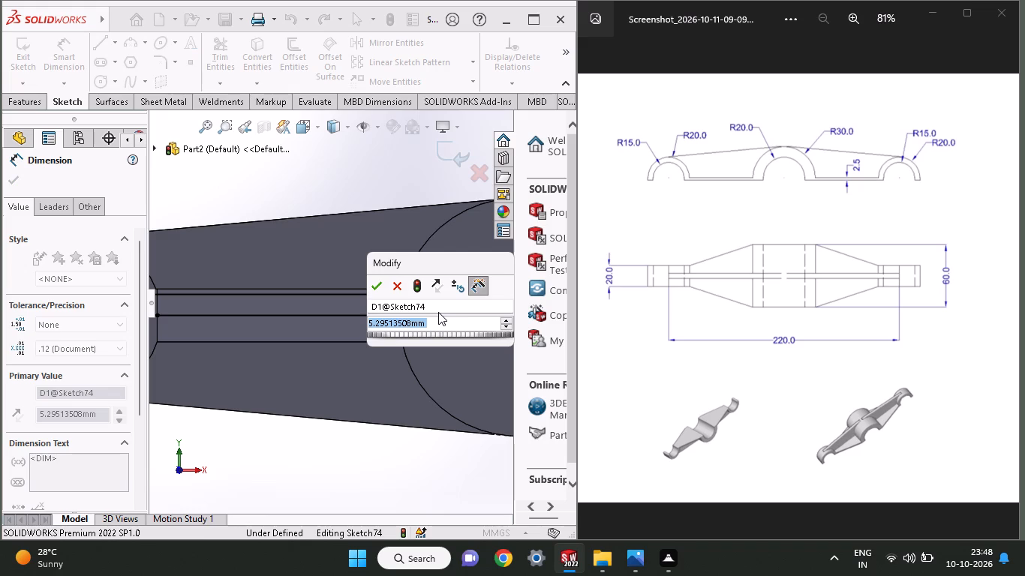
type("2.")
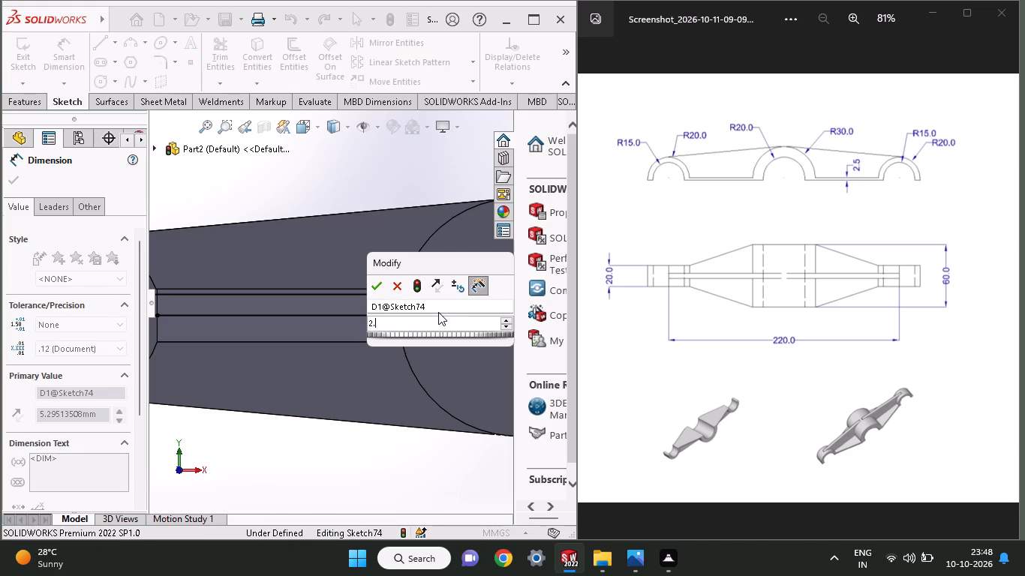
key("5")
key("Return")
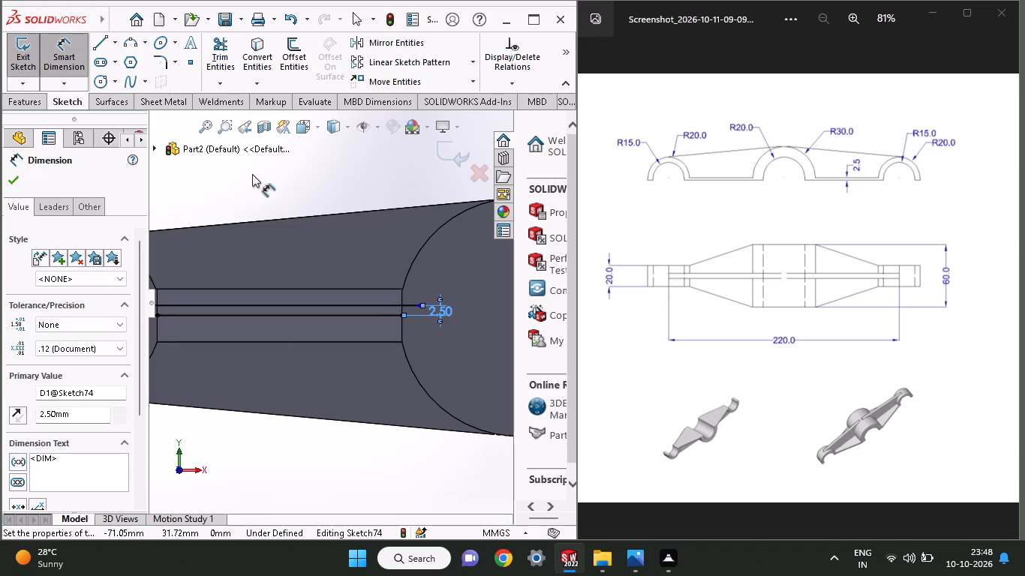
left_click(8, 187)
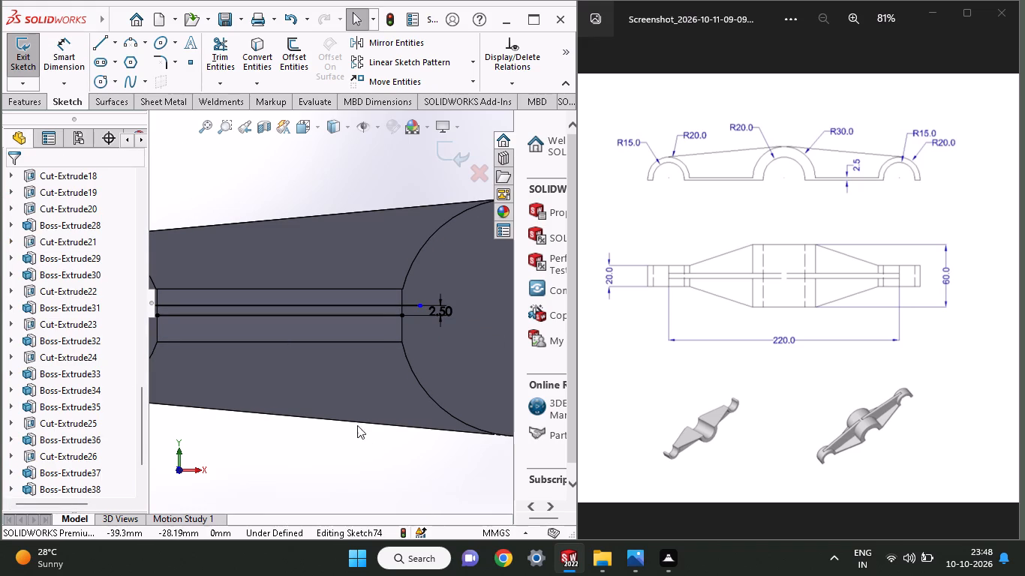
Draw a second horizontal line just below the centre line, running past the edges of the end and central bosses.
scroll(290, 379, "up", 3, "ctrl")
scroll(302, 353, "down", 1, "ctrl")
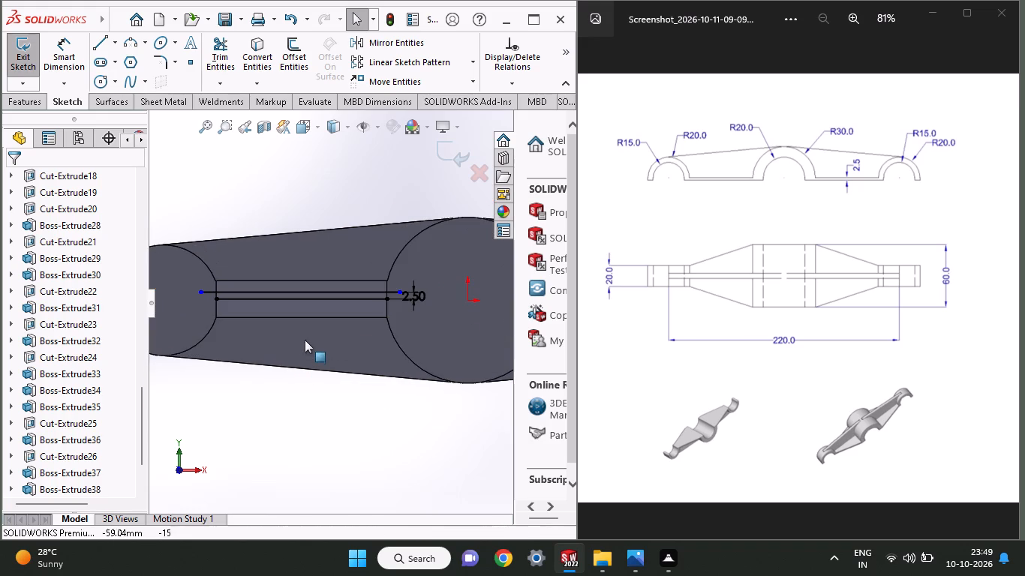
left_click(98, 43)
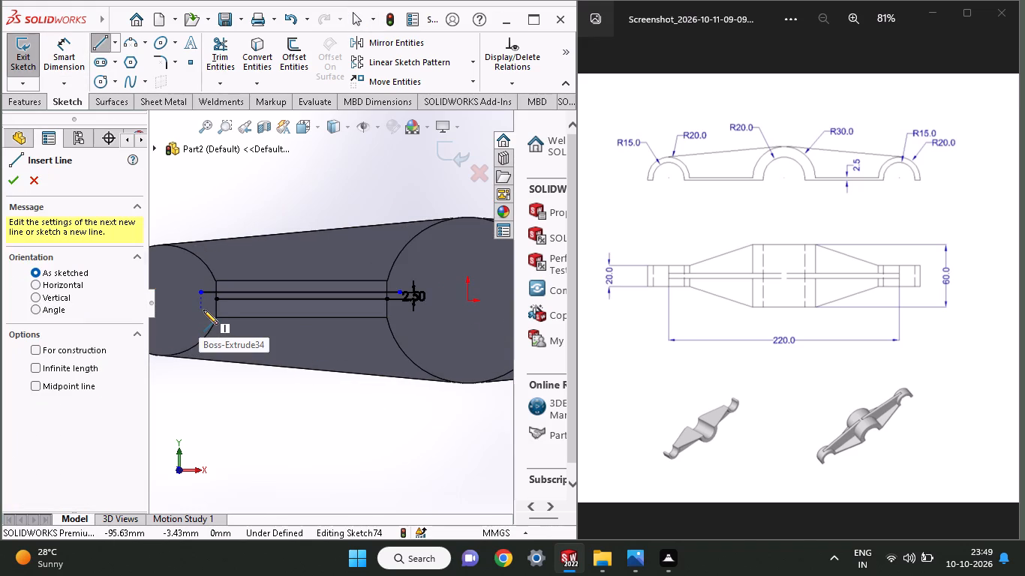
left_click(203, 310)
left_click(418, 309)
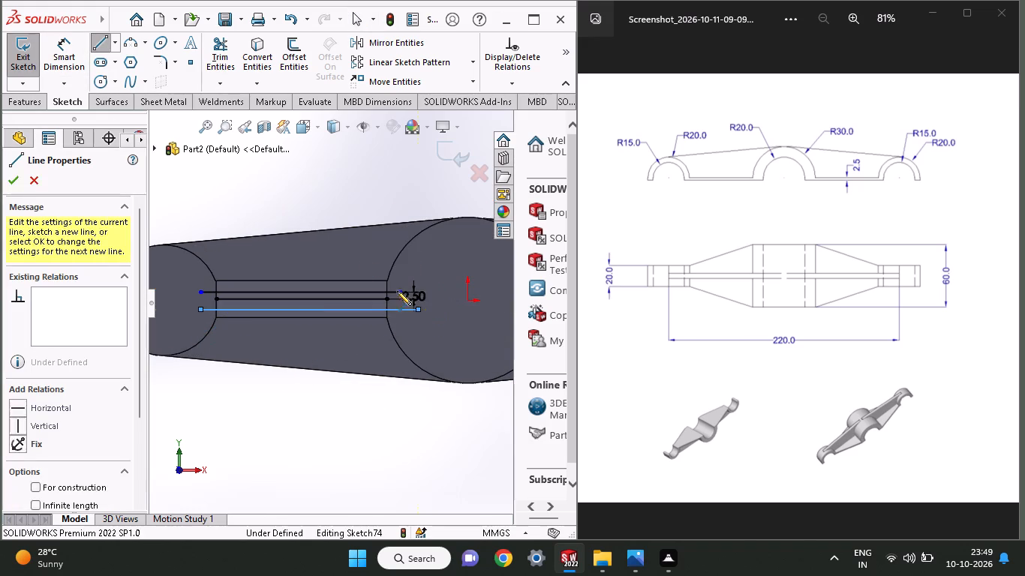
right_click(293, 208)
left_click(301, 215)
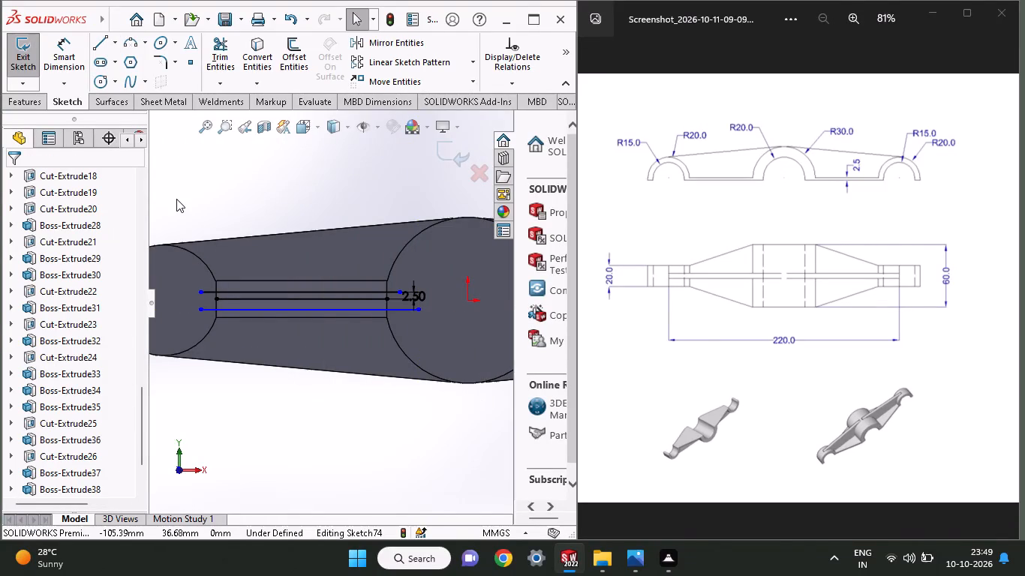
Sketch a circle of radius 20 mm centred on the end boss, matching its outer edge.
scroll(176, 199, "down", 1)
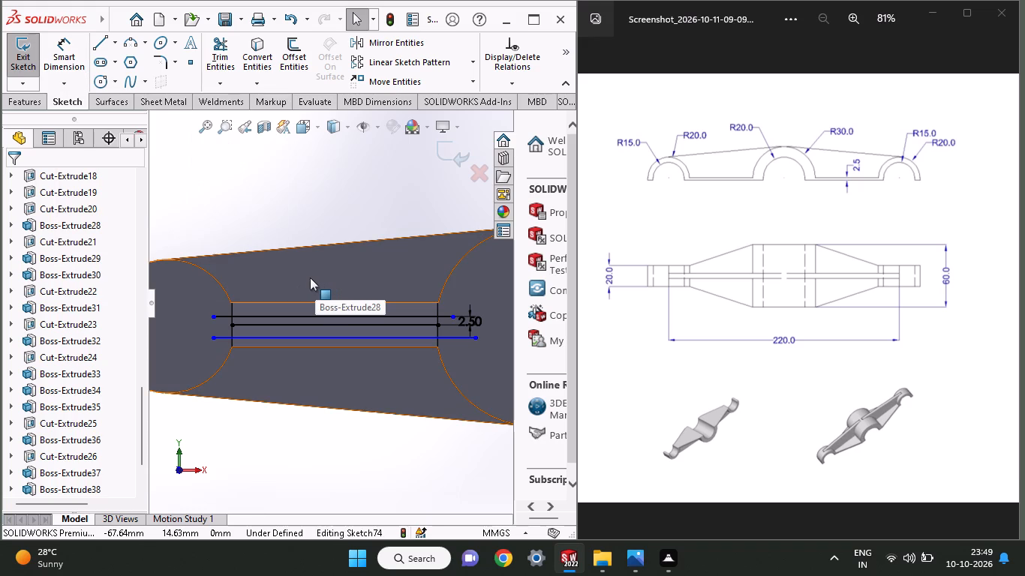
left_click(99, 79)
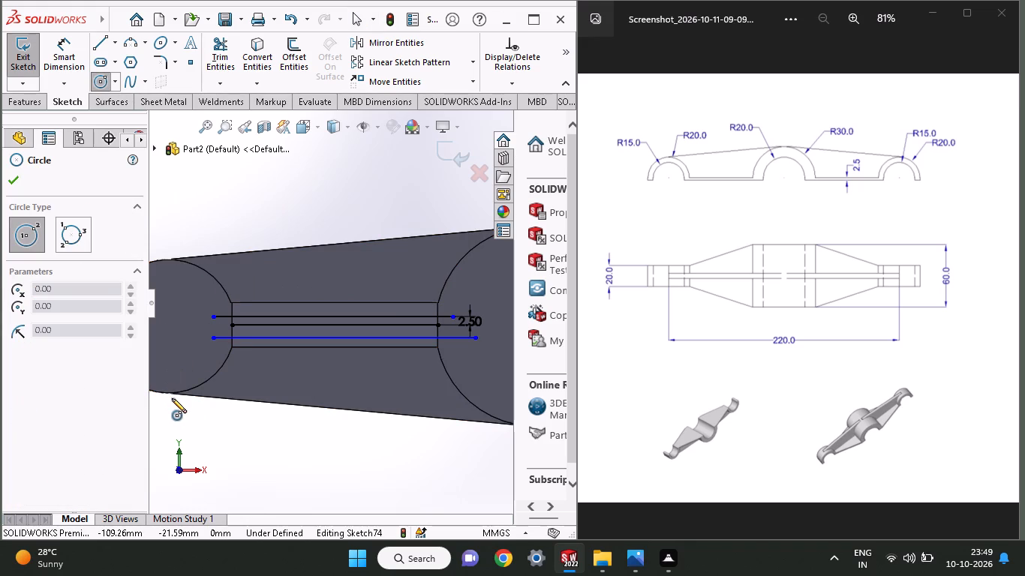
left_click(167, 329)
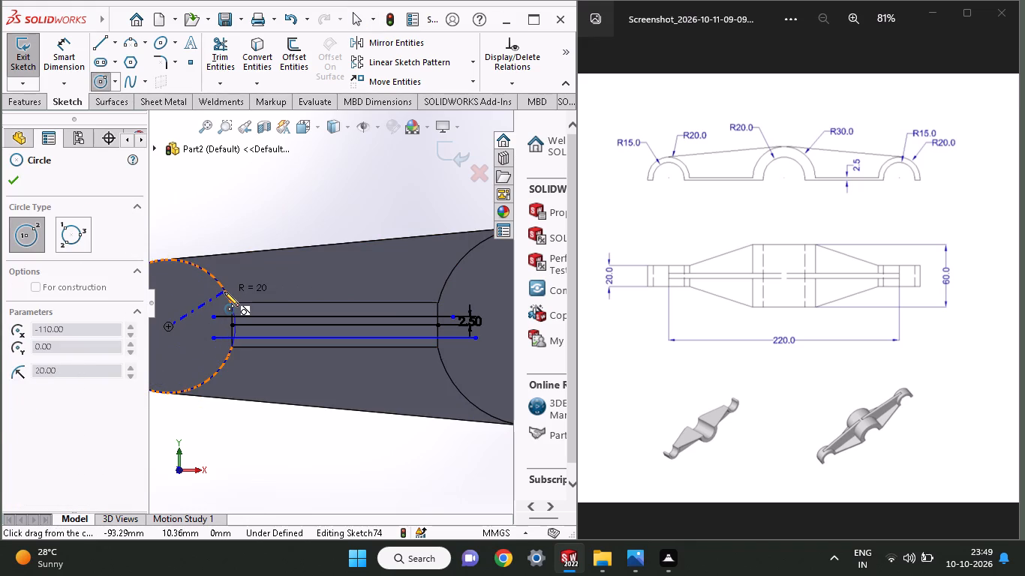
left_click(224, 292)
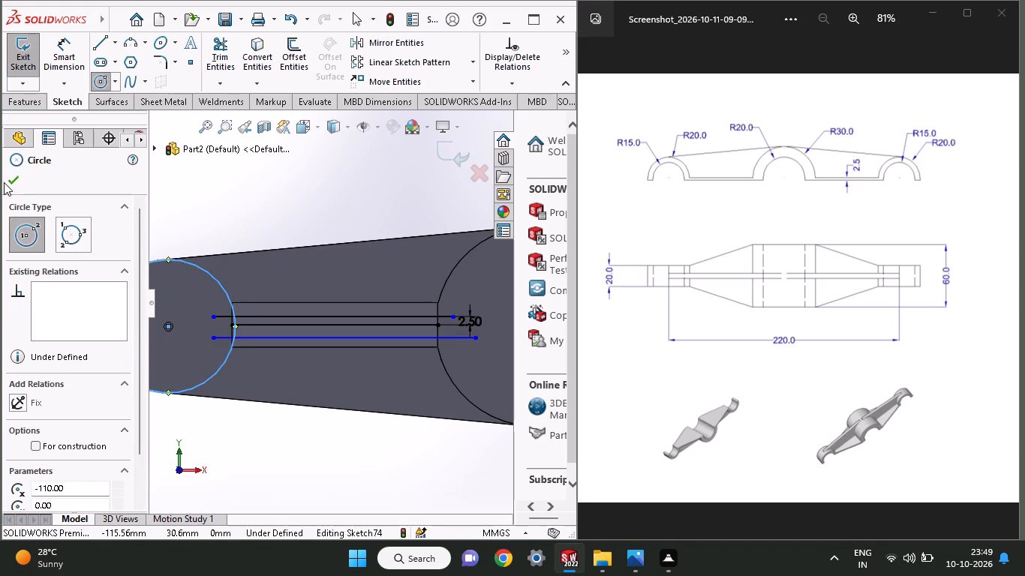
left_click(4, 182)
left_click(12, 179)
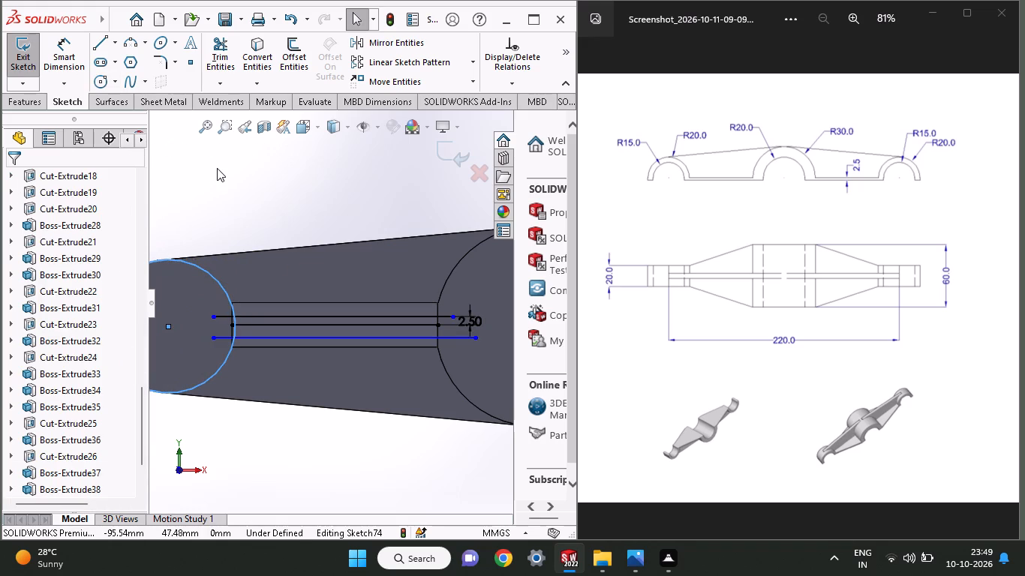
Sketch a circle centred on the origin, matching the central boss's outer edge.
left_click(104, 84)
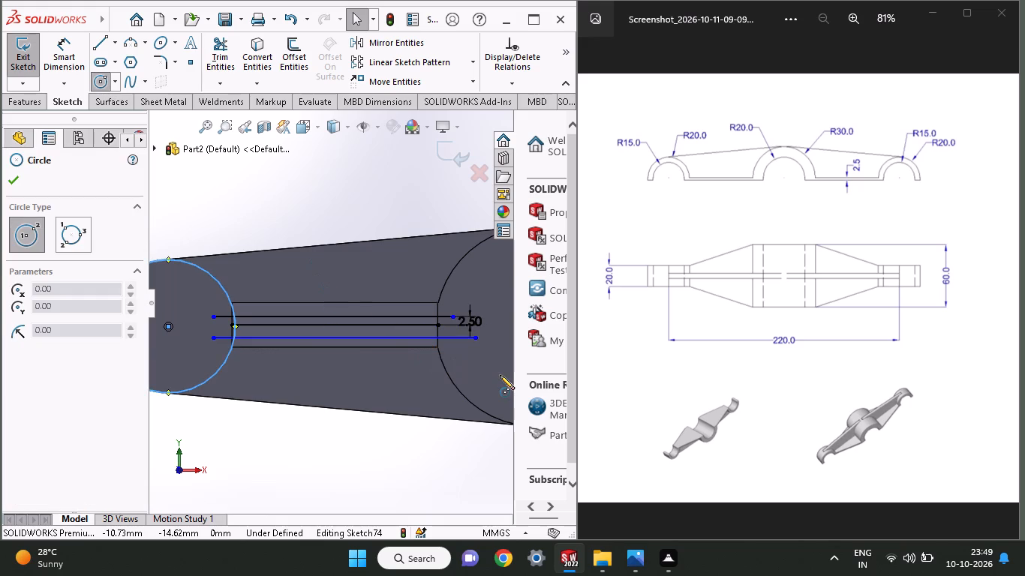
scroll(500, 375, "up", 4, "ctrl")
scroll(441, 317, "down", 3, "ctrl")
left_click(401, 310)
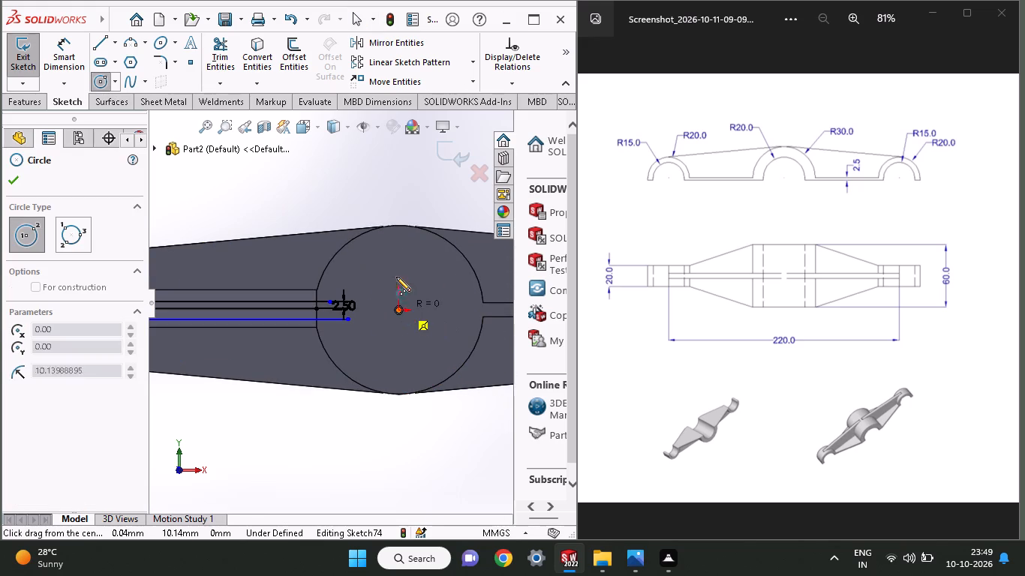
left_click(366, 233)
scroll(359, 261, "up", 1, "ctrl")
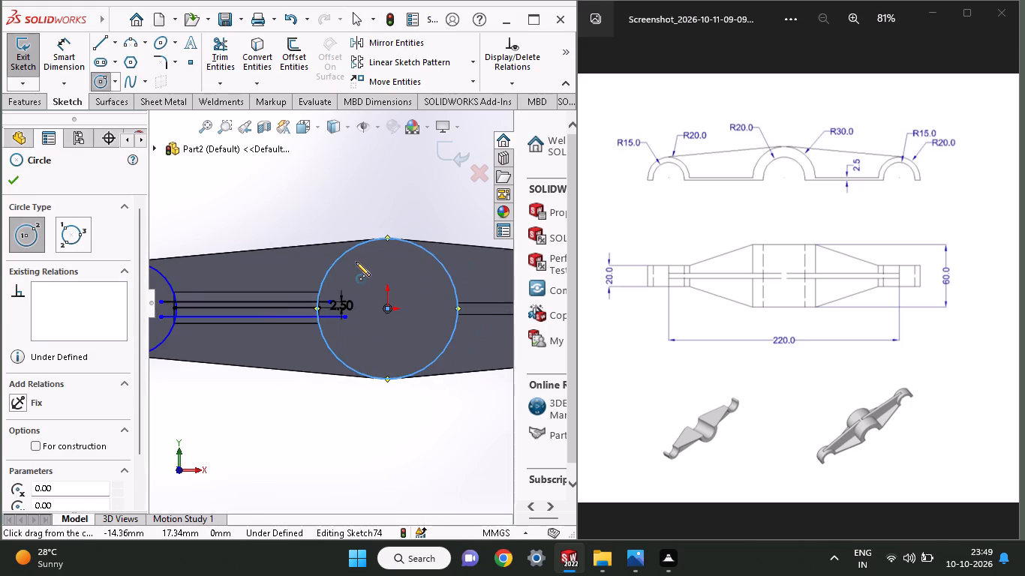
scroll(276, 281, "down", 4, "ctrl")
scroll(262, 281, "up", 3, "ctrl")
scroll(215, 268, "down", 2, "ctrl")
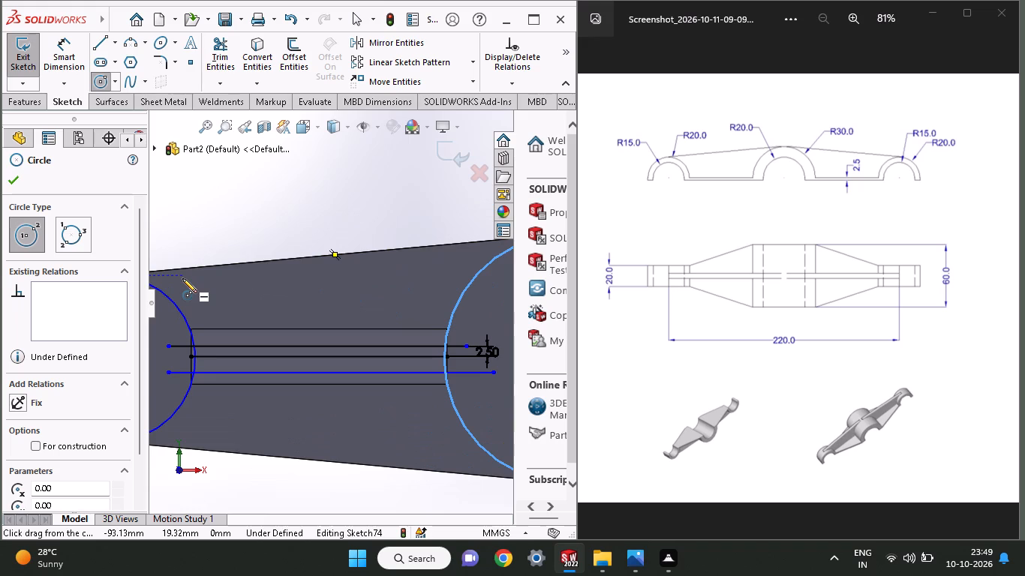
left_click(20, 181)
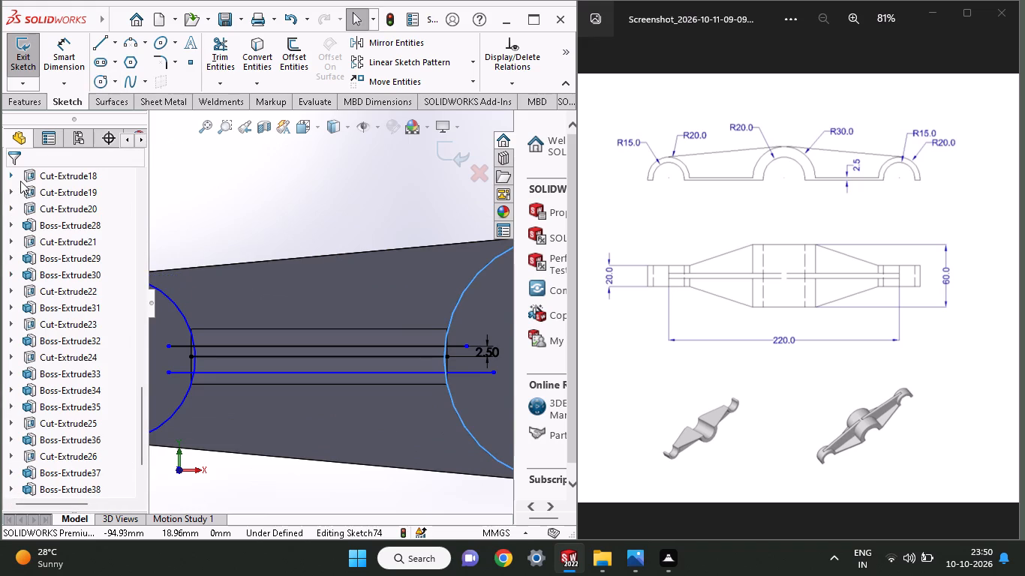
Draw a horizontal line along the upper edge of the narrow face between the bosses, extended past both boss circles.
left_click(105, 46)
left_click(188, 328)
left_click(455, 330)
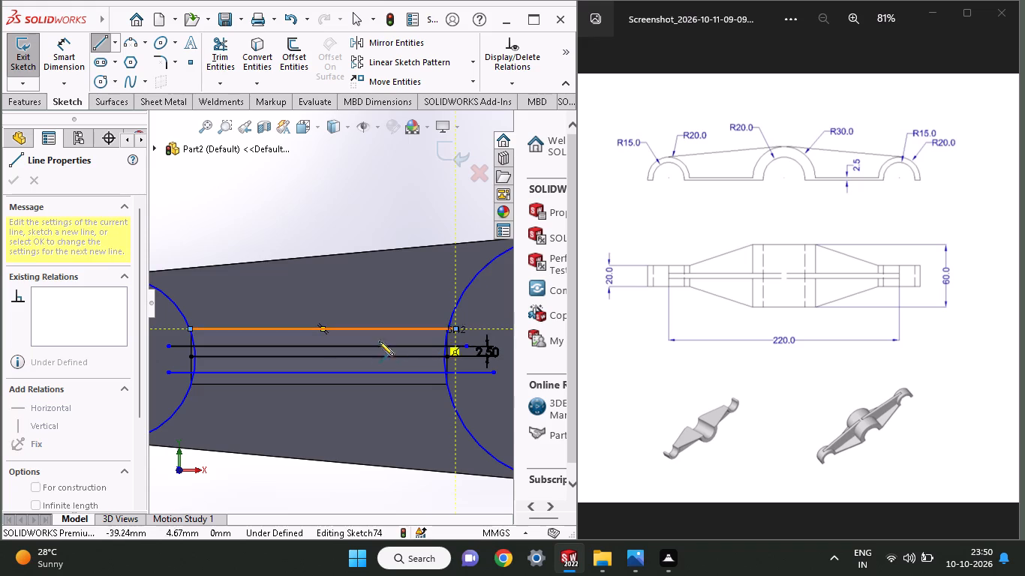
left_click(167, 328)
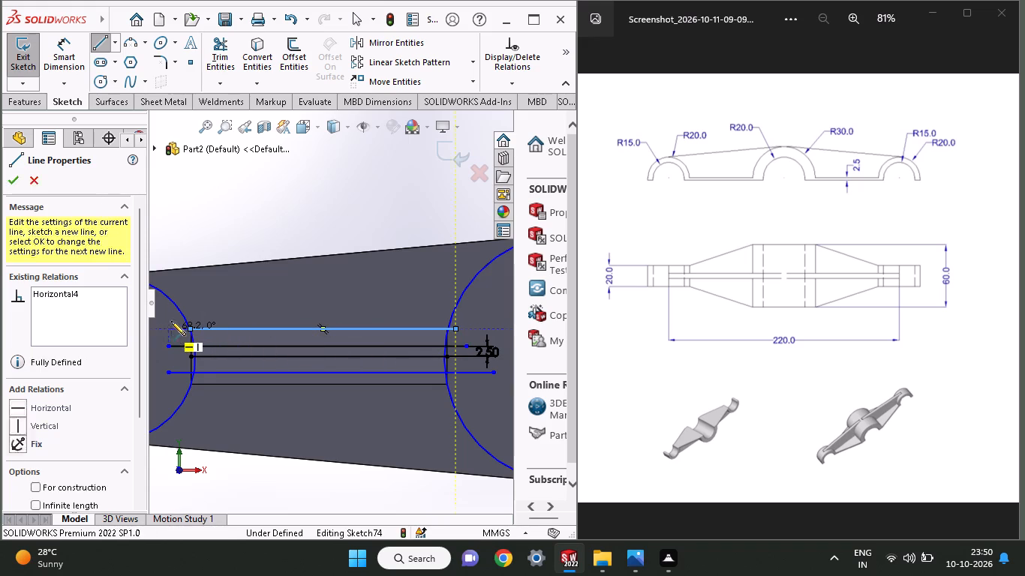
right_click(230, 240)
left_click(248, 243)
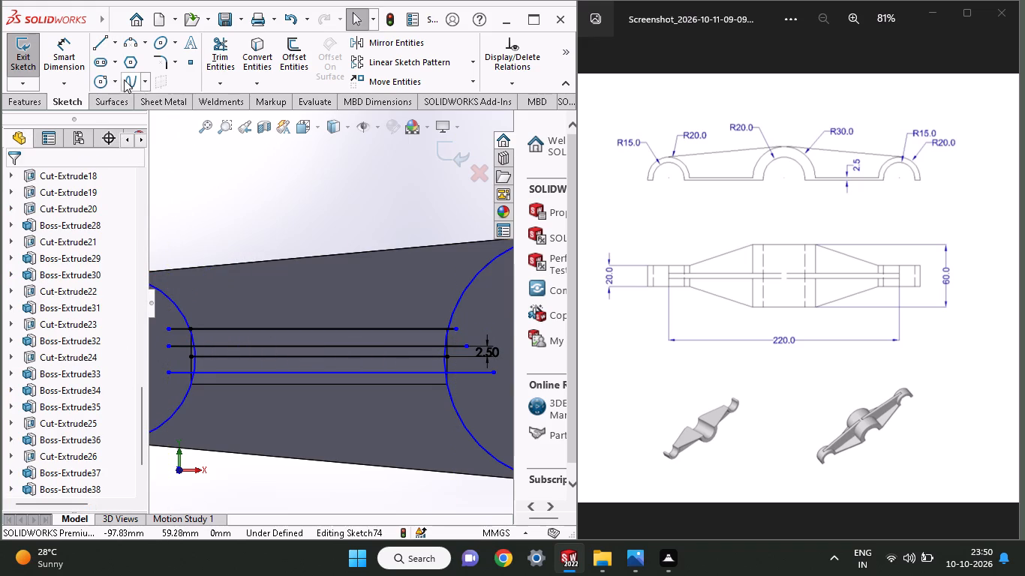
Draw a horizontal line along the lower edge of the narrow face between the bosses, extended past both boss circles.
left_click(105, 43)
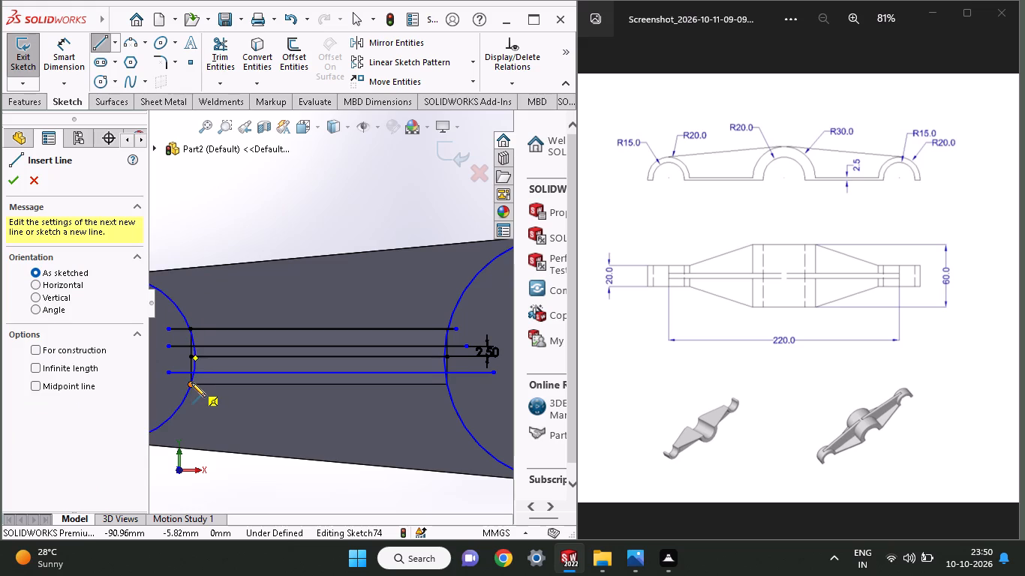
left_click(191, 382)
left_click(481, 381)
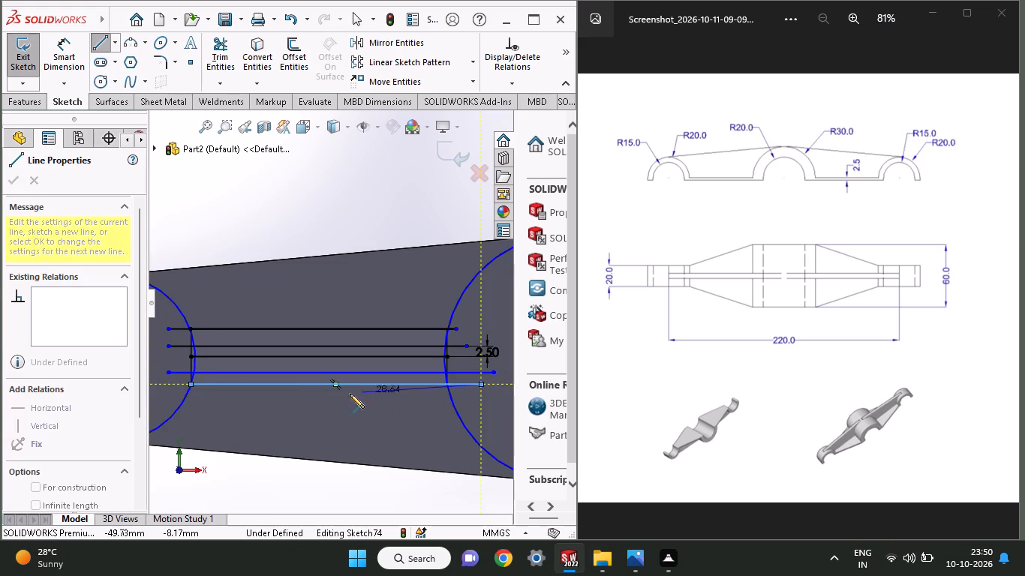
left_click(164, 386)
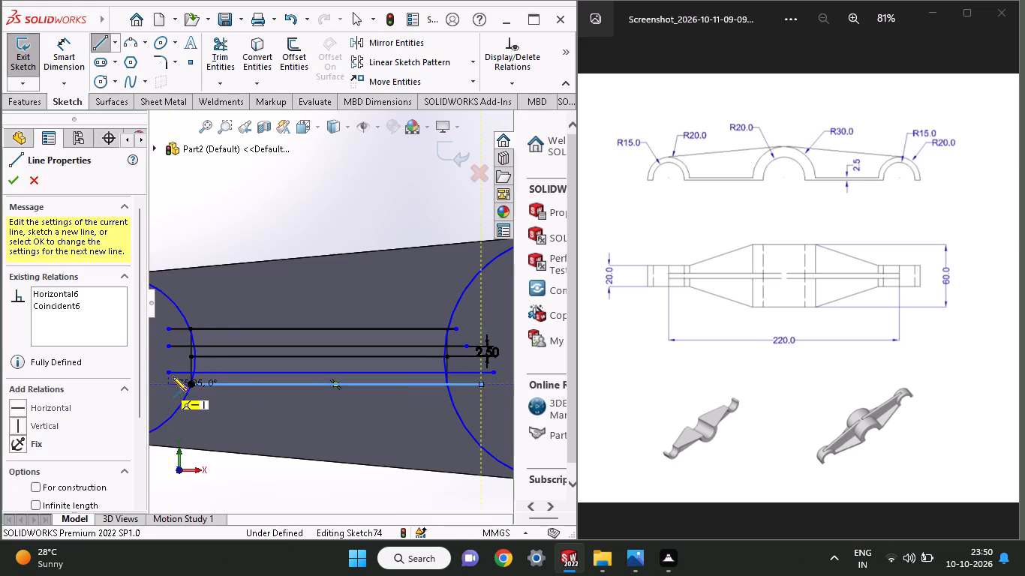
right_click(230, 202)
left_click(248, 214)
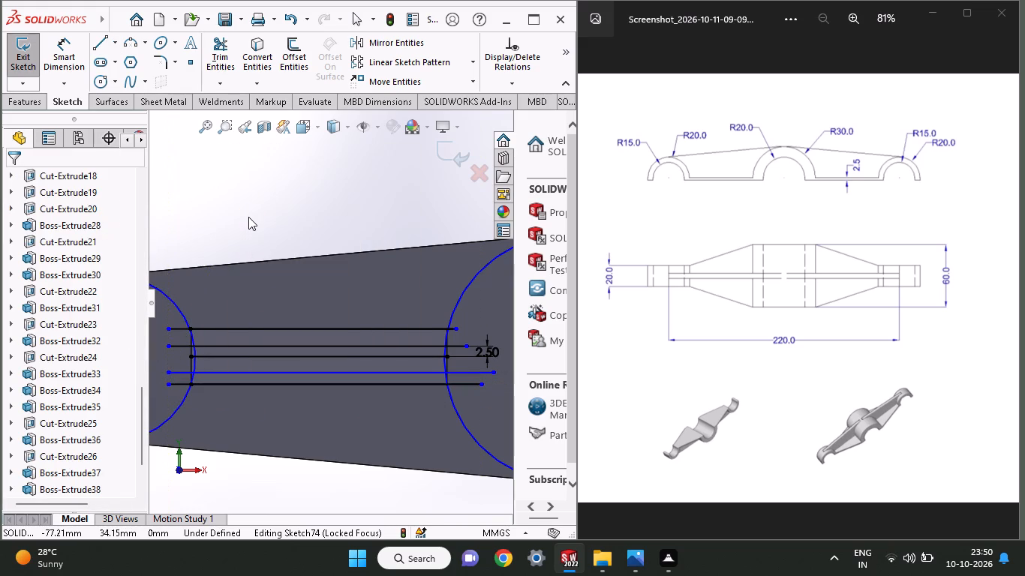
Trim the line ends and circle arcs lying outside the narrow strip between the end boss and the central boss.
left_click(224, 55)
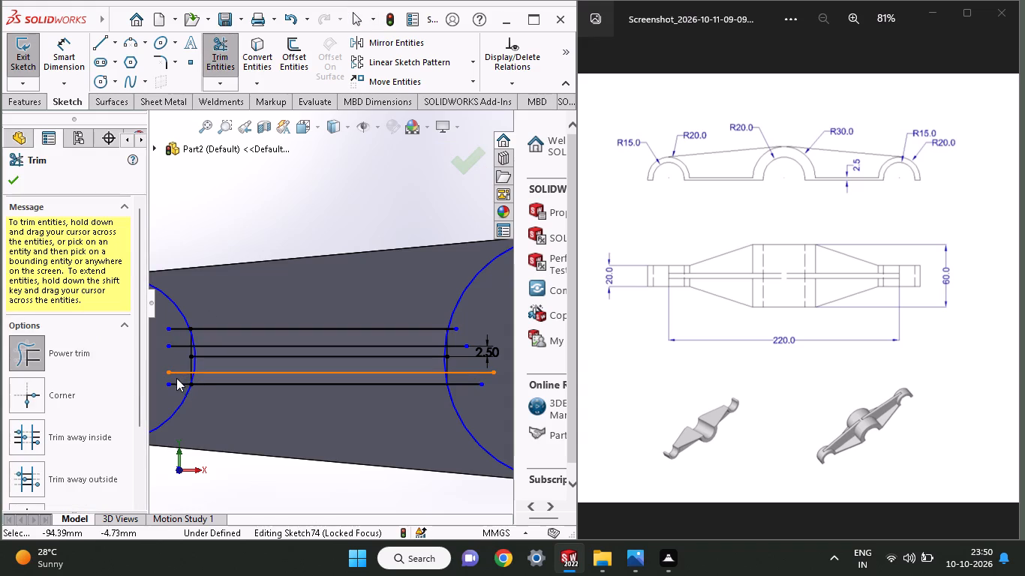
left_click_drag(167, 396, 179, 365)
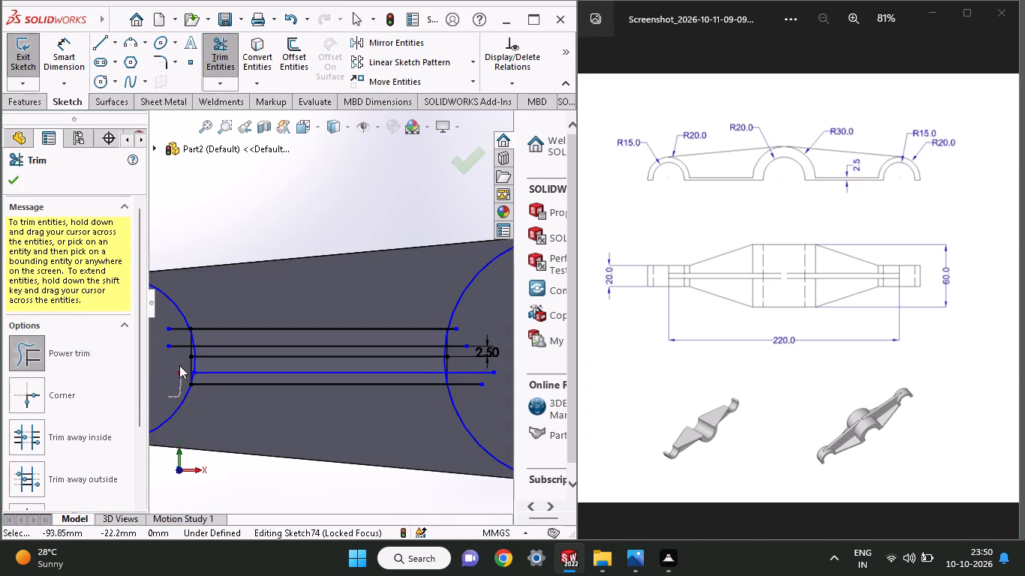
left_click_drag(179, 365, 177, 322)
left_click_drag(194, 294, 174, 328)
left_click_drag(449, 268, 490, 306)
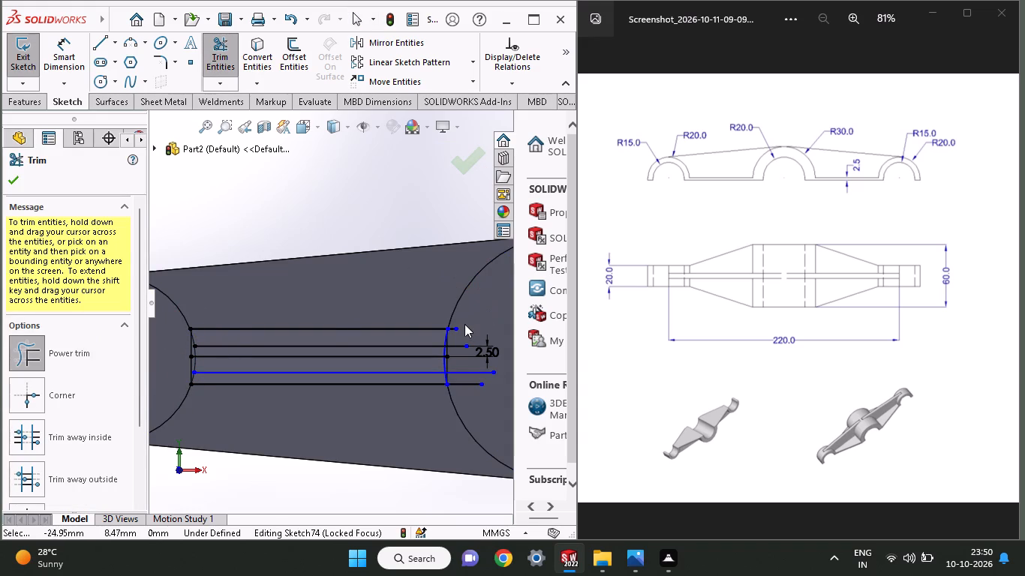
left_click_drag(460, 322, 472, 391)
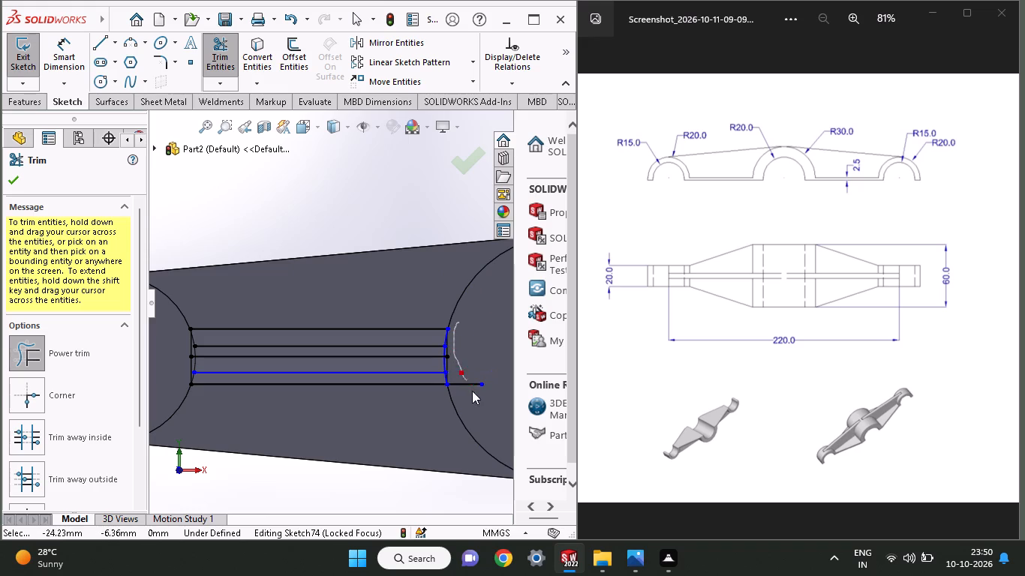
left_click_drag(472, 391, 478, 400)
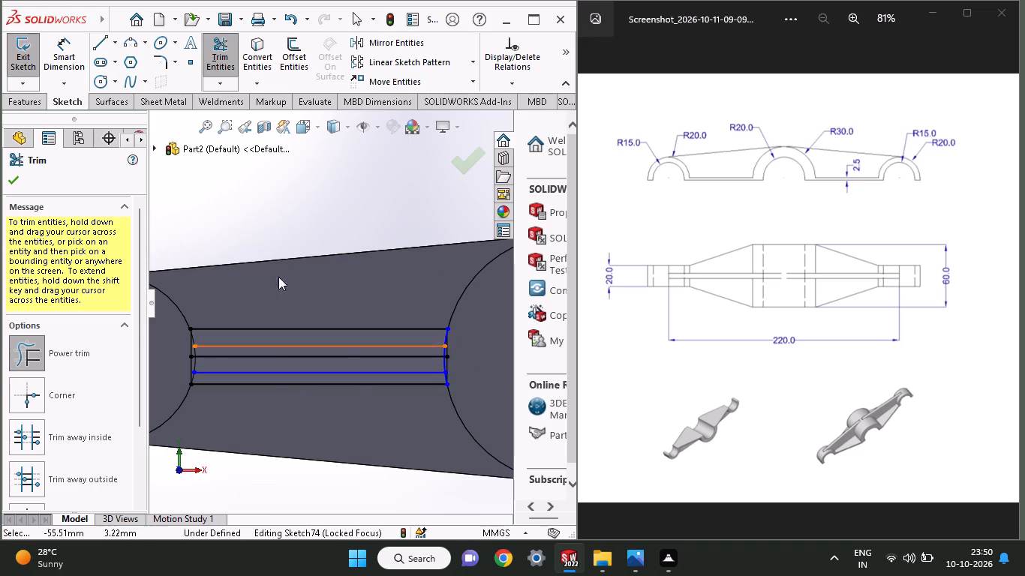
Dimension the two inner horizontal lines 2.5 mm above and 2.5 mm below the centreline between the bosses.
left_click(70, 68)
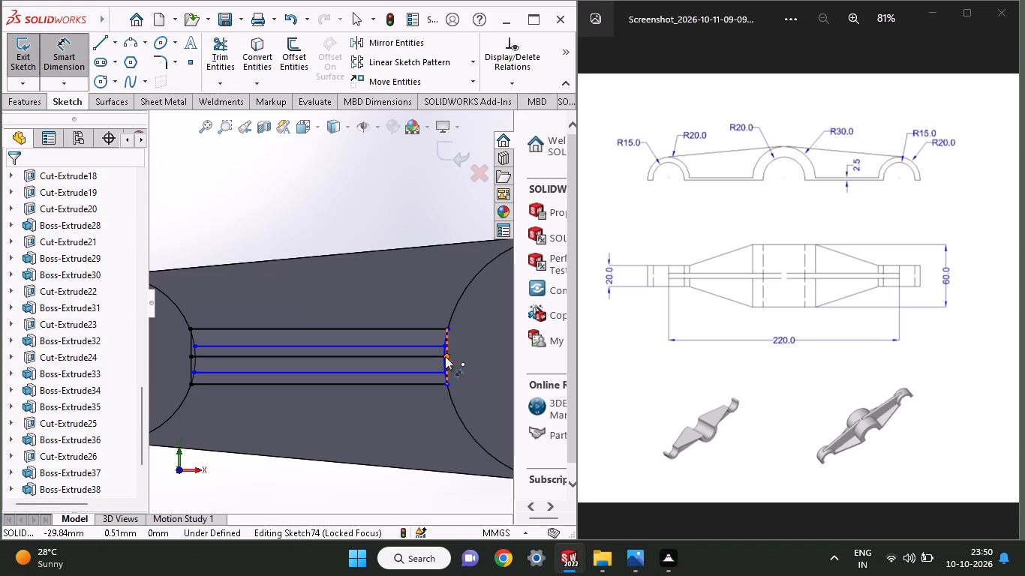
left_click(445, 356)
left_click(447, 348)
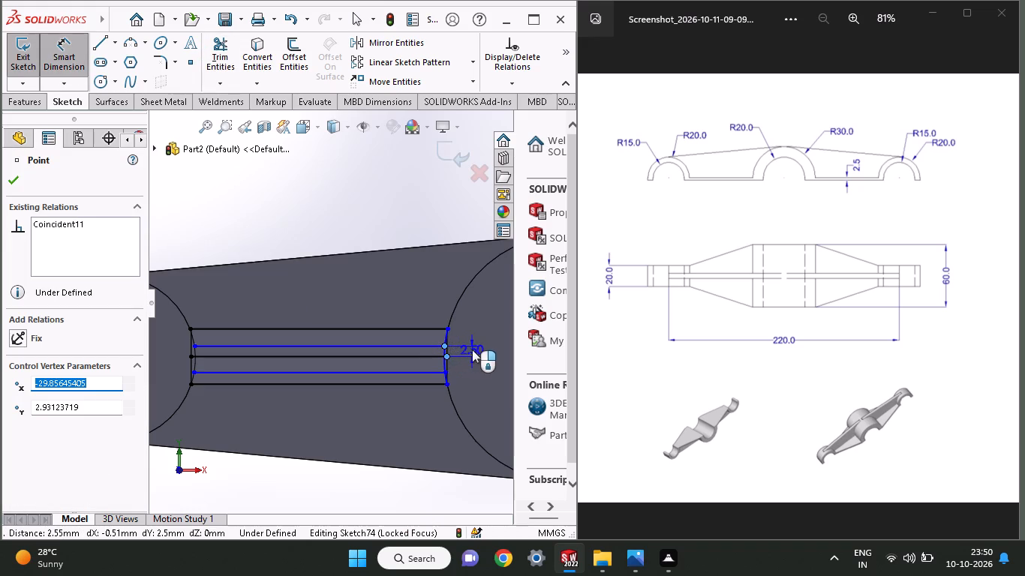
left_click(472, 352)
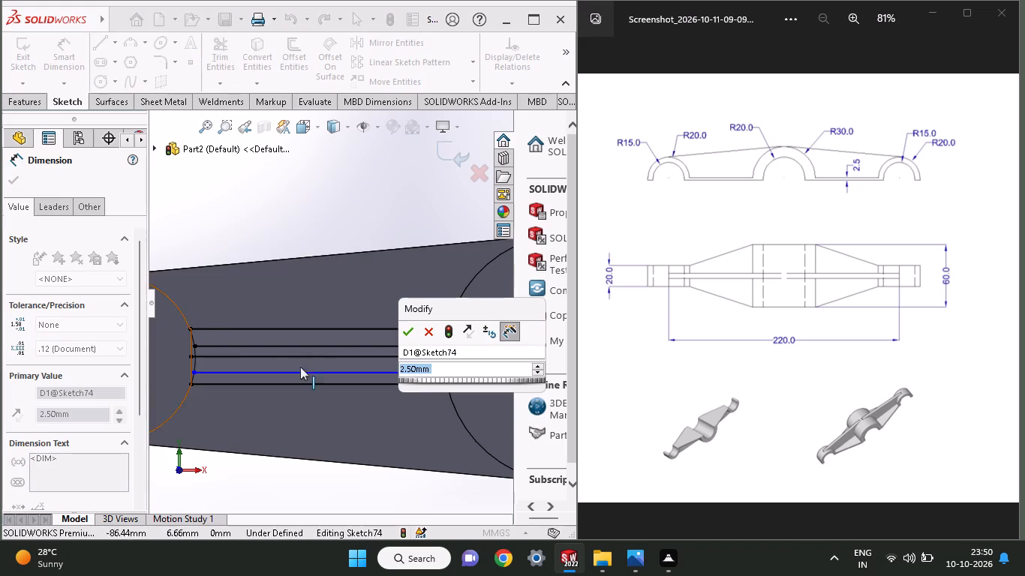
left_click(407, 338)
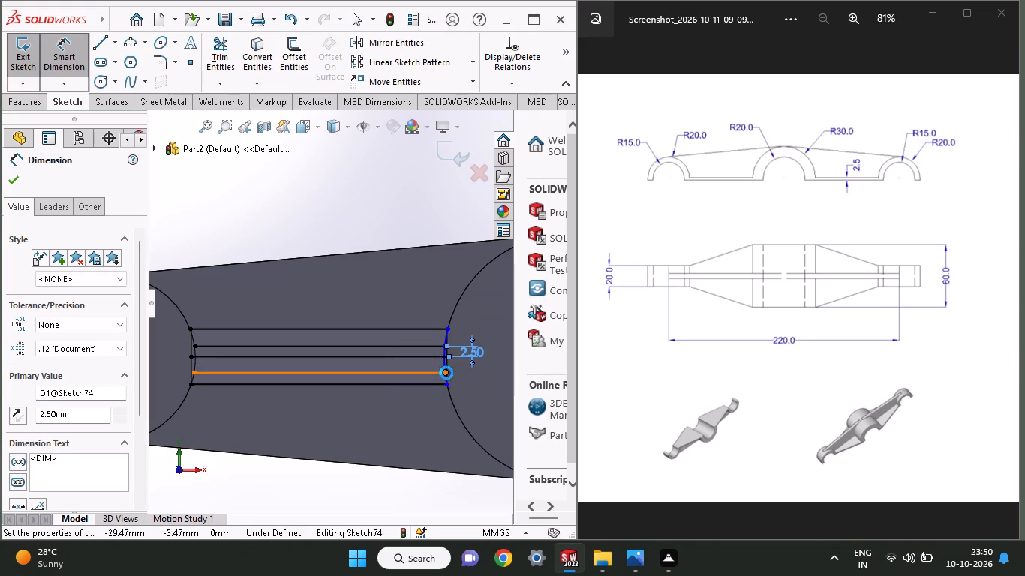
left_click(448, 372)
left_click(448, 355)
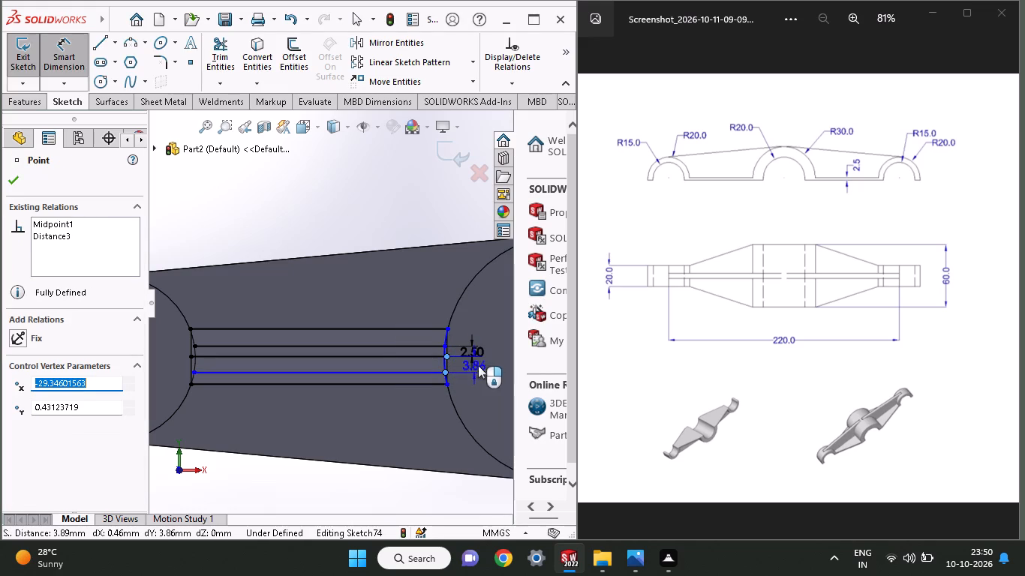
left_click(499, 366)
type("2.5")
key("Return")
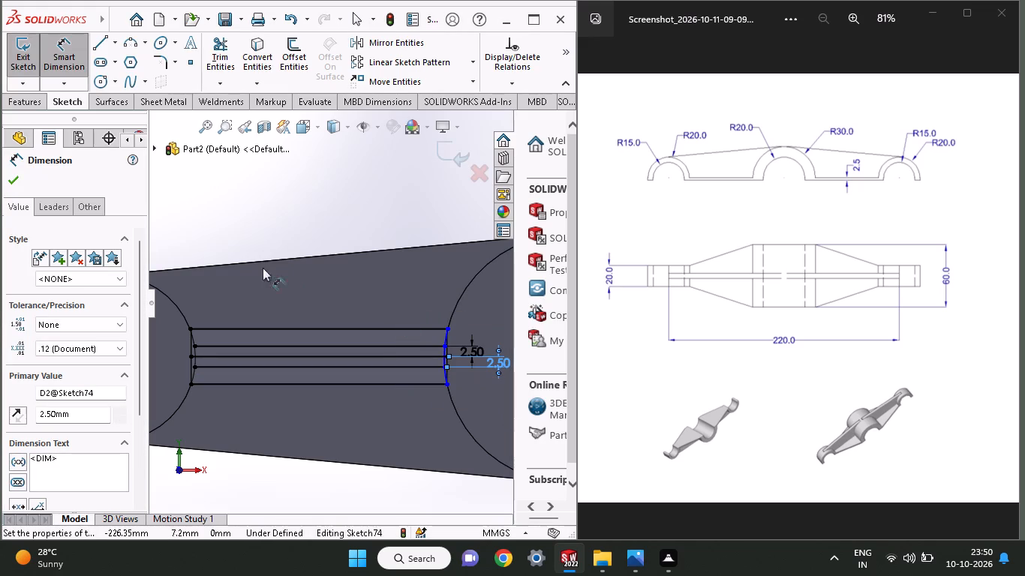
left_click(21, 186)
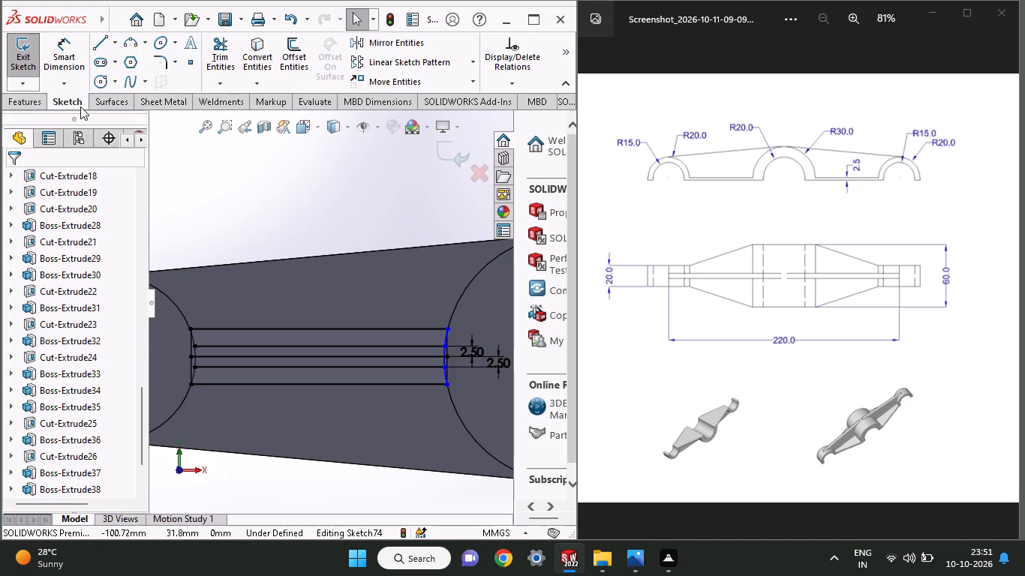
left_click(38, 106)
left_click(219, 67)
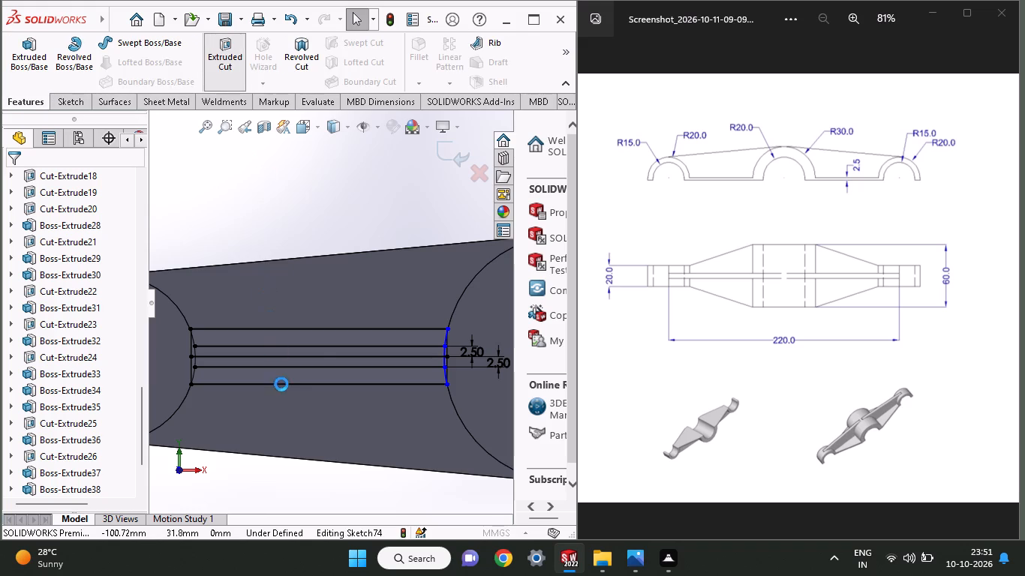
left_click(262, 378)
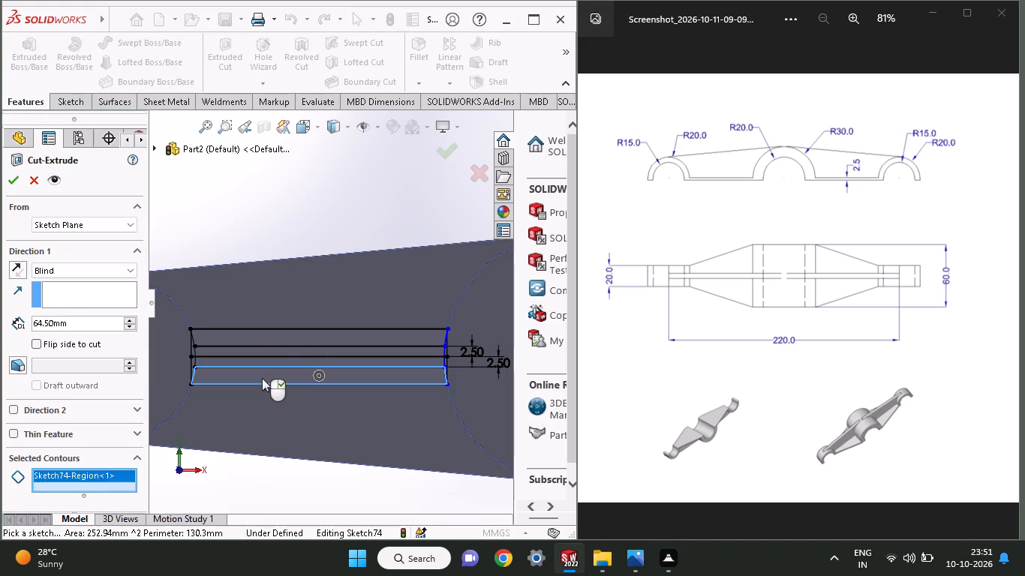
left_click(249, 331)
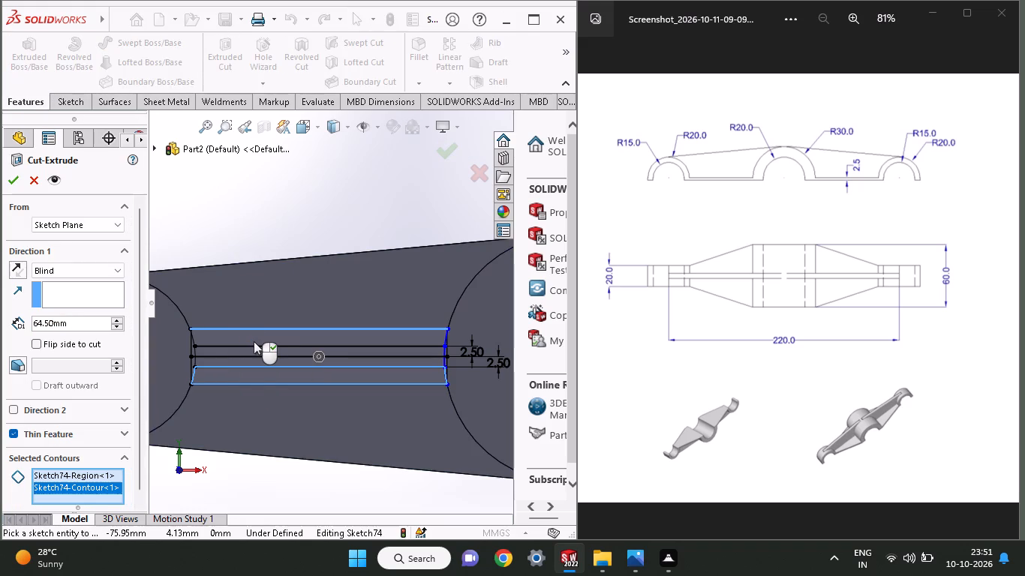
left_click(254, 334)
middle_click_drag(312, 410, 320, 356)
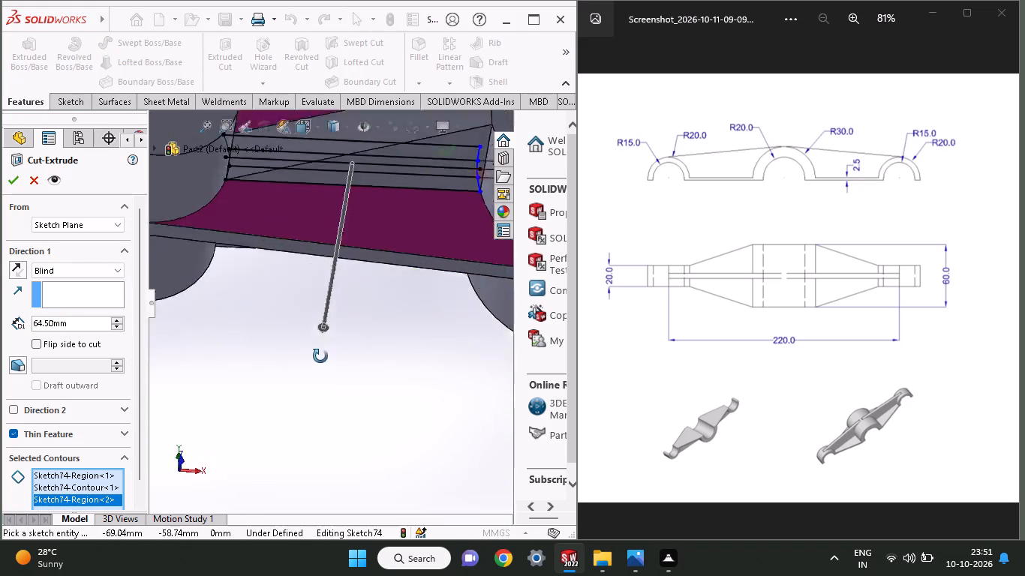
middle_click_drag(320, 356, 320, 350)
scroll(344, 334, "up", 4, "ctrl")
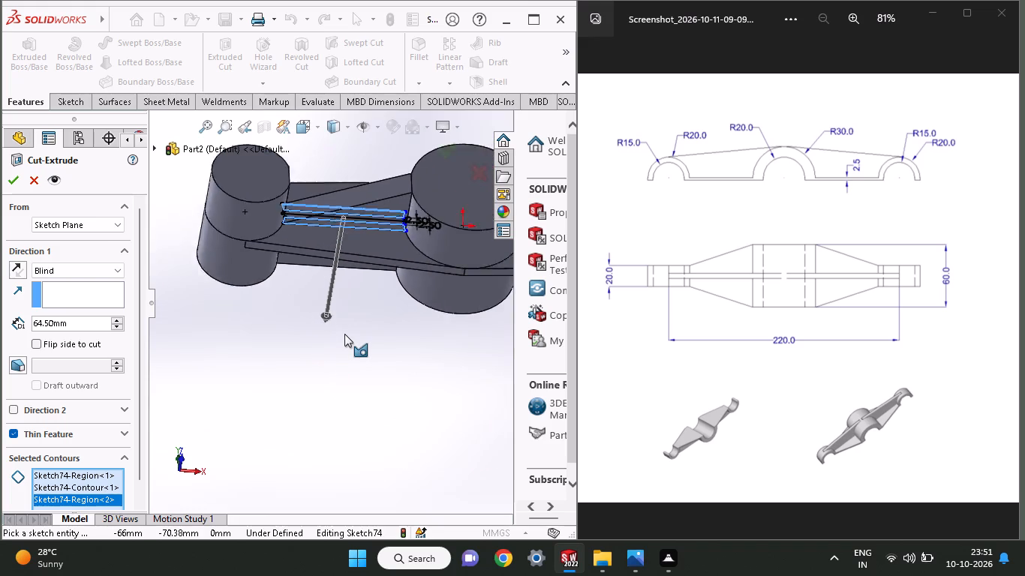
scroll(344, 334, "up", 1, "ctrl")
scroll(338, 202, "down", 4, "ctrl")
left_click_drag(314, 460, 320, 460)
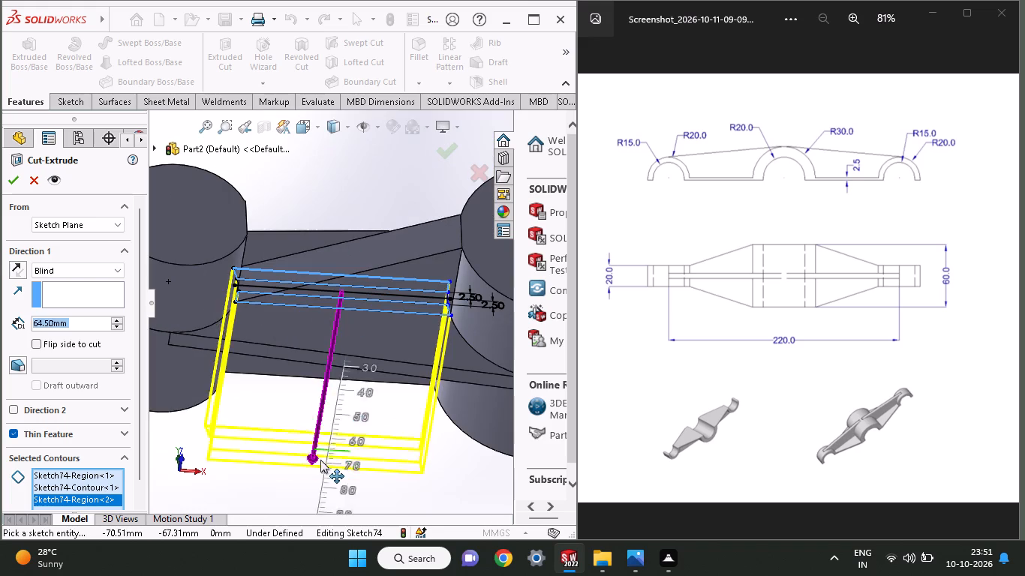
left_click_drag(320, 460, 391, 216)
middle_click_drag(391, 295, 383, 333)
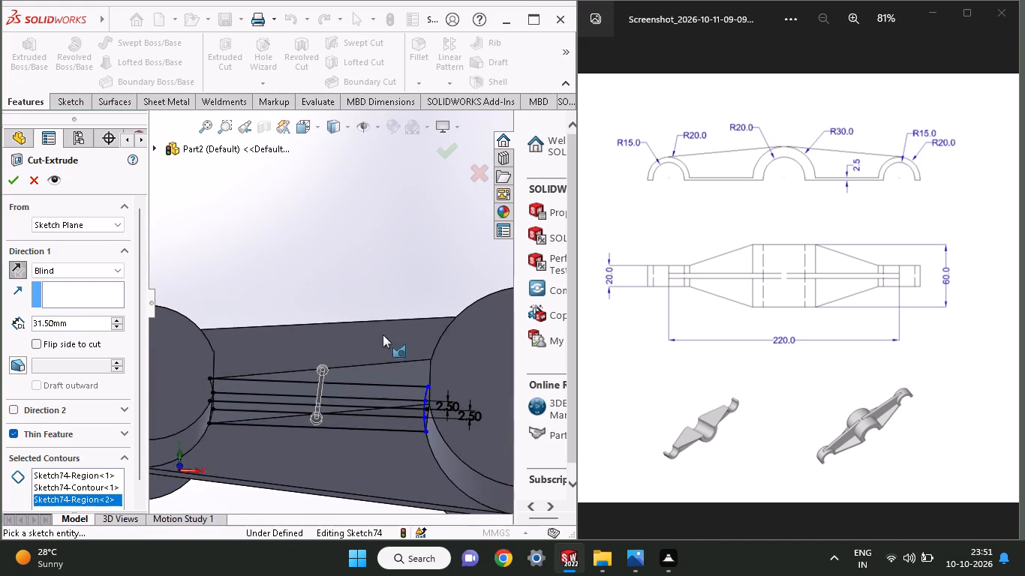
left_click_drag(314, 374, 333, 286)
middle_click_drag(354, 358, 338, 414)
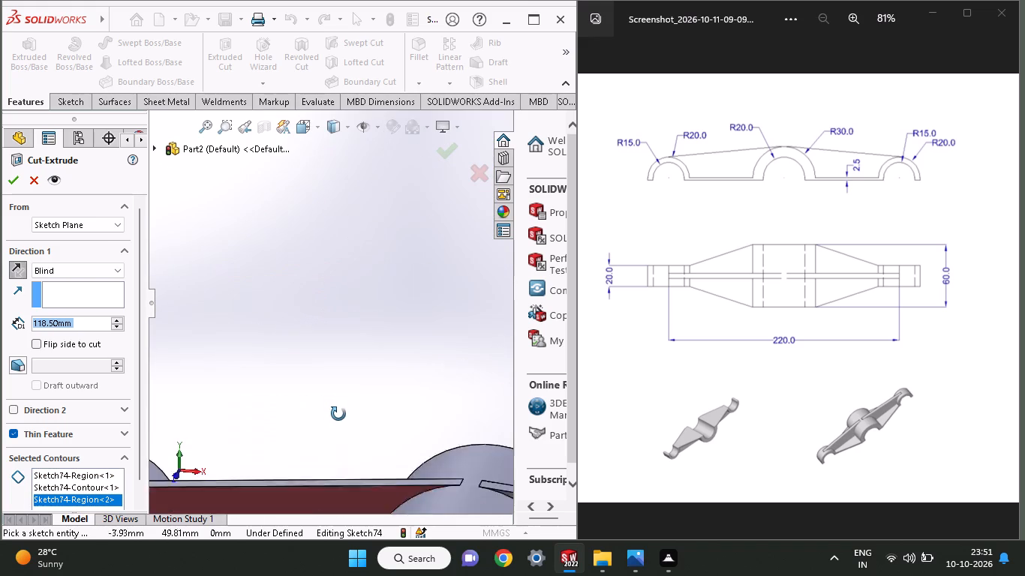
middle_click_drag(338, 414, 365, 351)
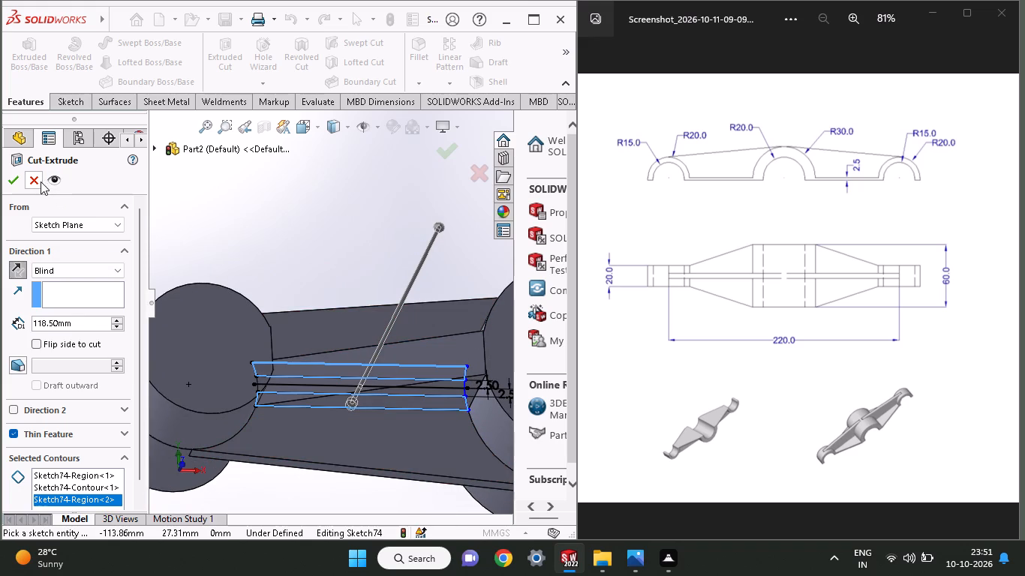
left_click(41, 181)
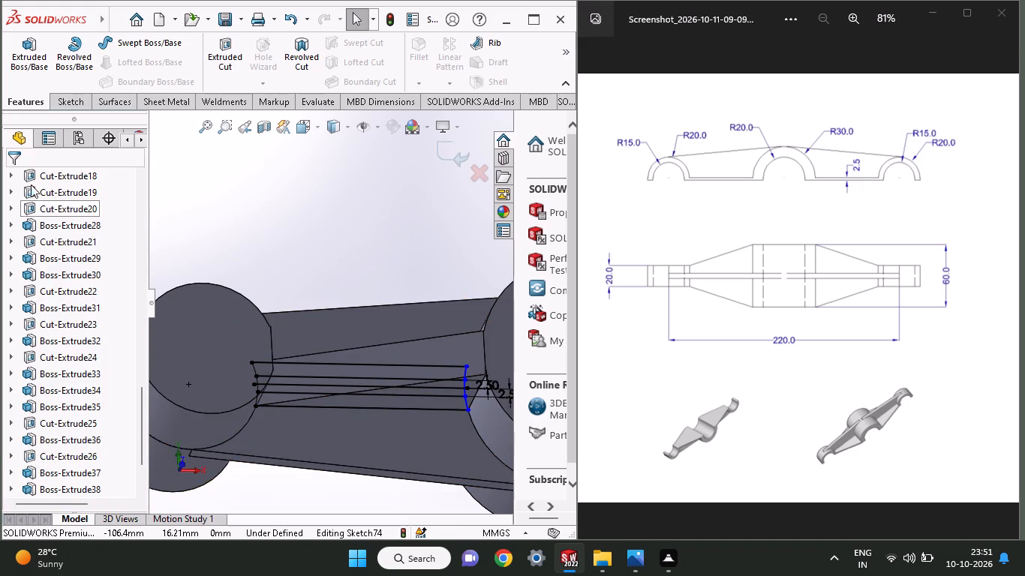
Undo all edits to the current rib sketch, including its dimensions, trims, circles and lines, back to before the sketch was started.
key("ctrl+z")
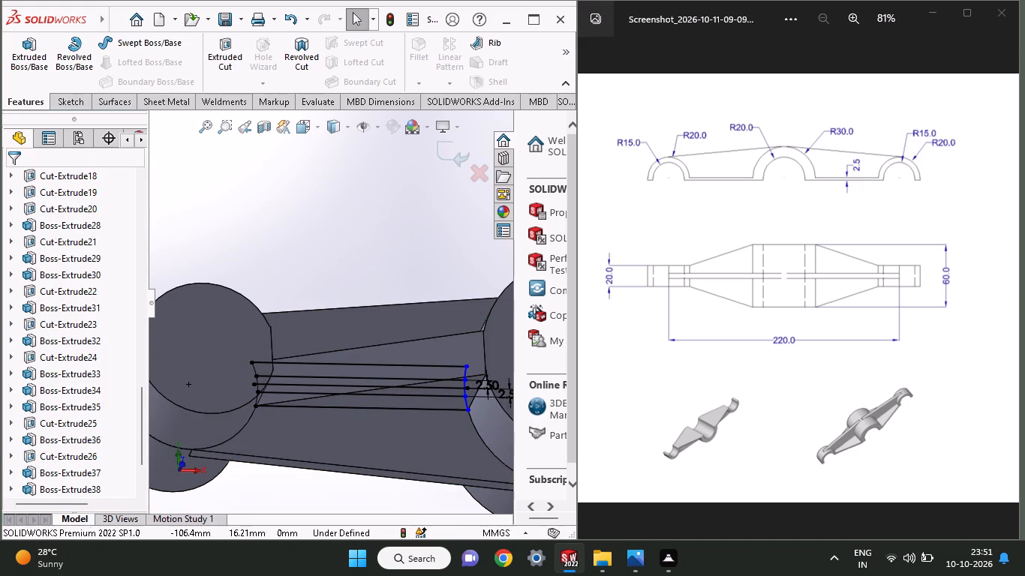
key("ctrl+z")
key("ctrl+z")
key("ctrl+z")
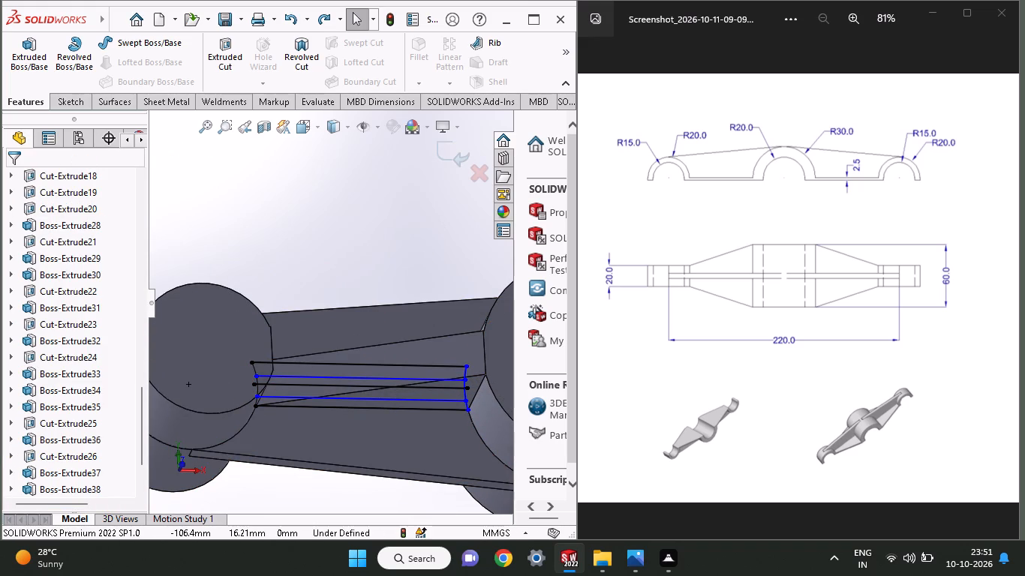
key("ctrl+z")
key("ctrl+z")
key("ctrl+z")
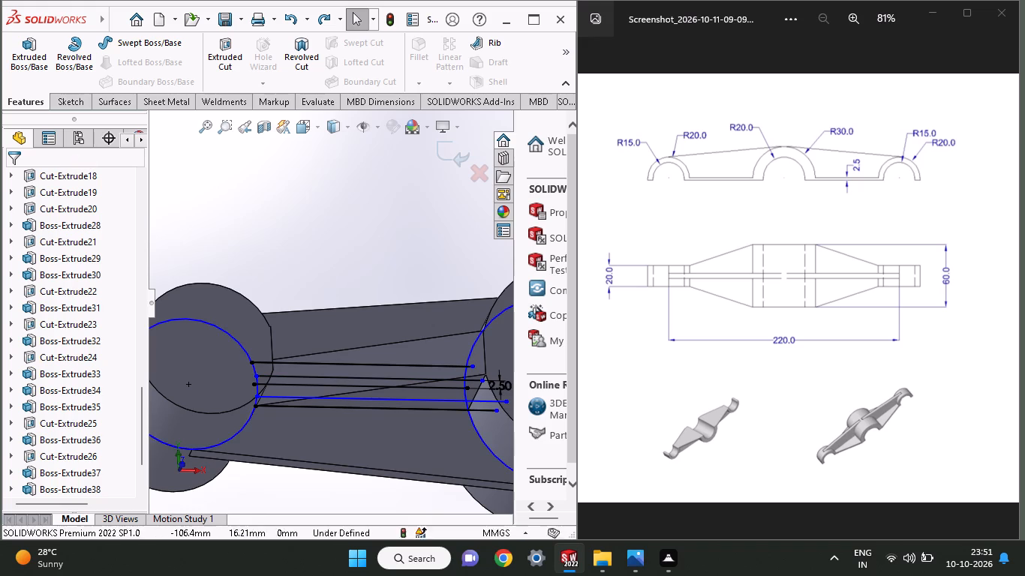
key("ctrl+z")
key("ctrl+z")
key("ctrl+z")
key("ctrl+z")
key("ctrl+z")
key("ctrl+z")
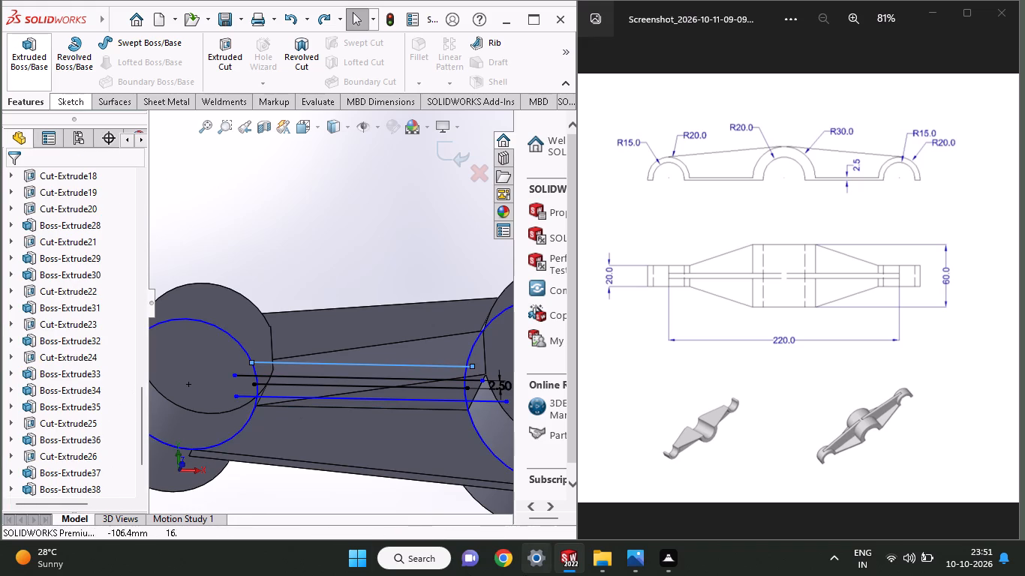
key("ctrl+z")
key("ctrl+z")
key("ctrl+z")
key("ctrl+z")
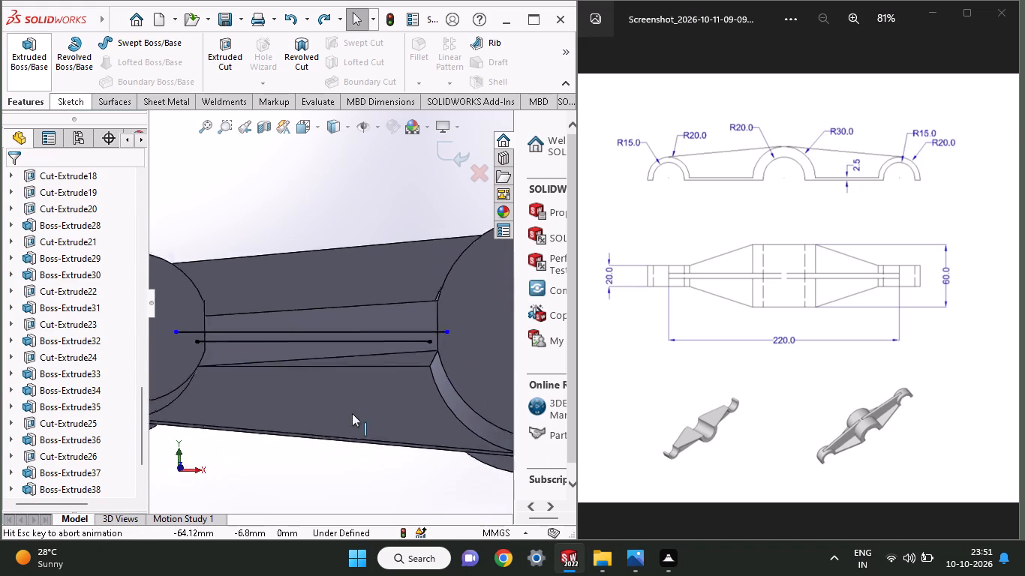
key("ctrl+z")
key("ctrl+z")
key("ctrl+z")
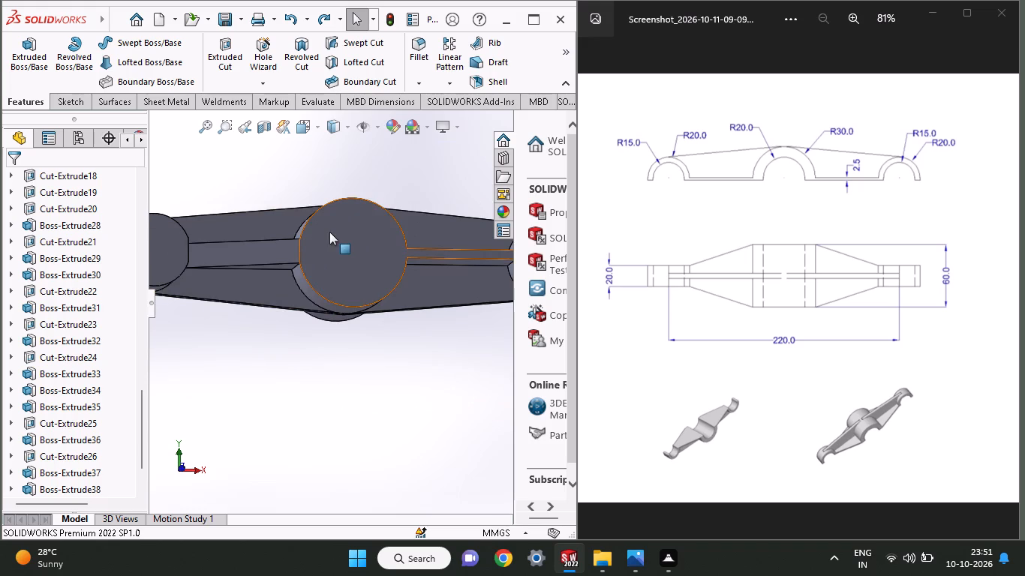
Start a sketch on the plate face beside the narrow rib and draw a circle centred on the end boss, matching its outer edge.
left_click(256, 282)
left_click(326, 244)
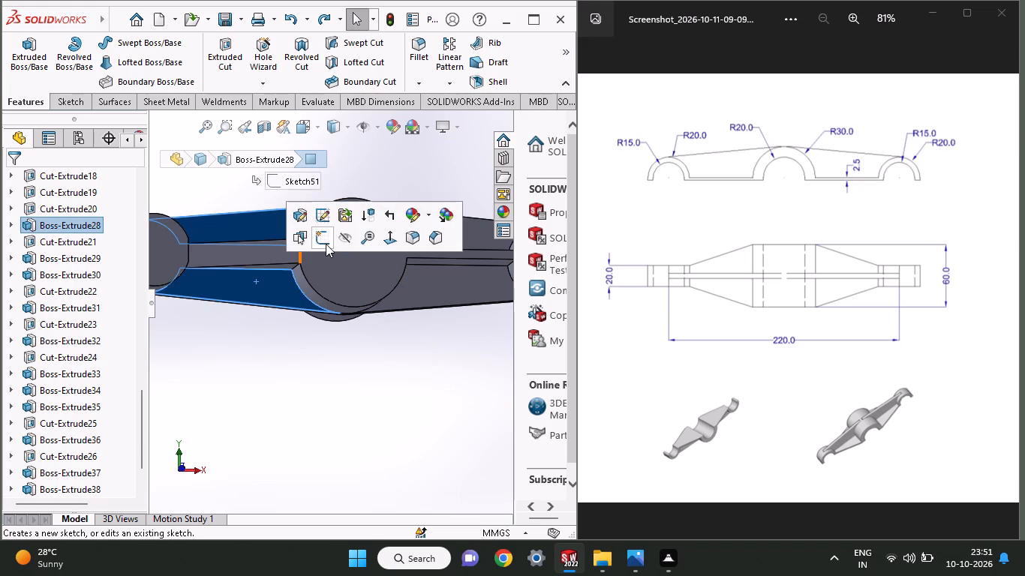
scroll(266, 314, "down", 2, "ctrl")
scroll(266, 314, "up", 1)
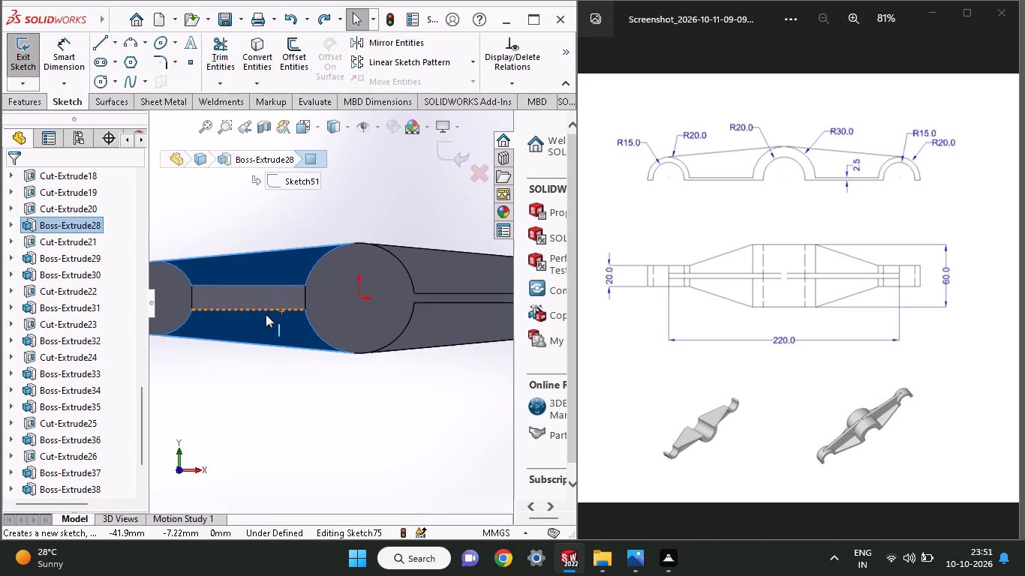
scroll(257, 313, "up", 2, "ctrl")
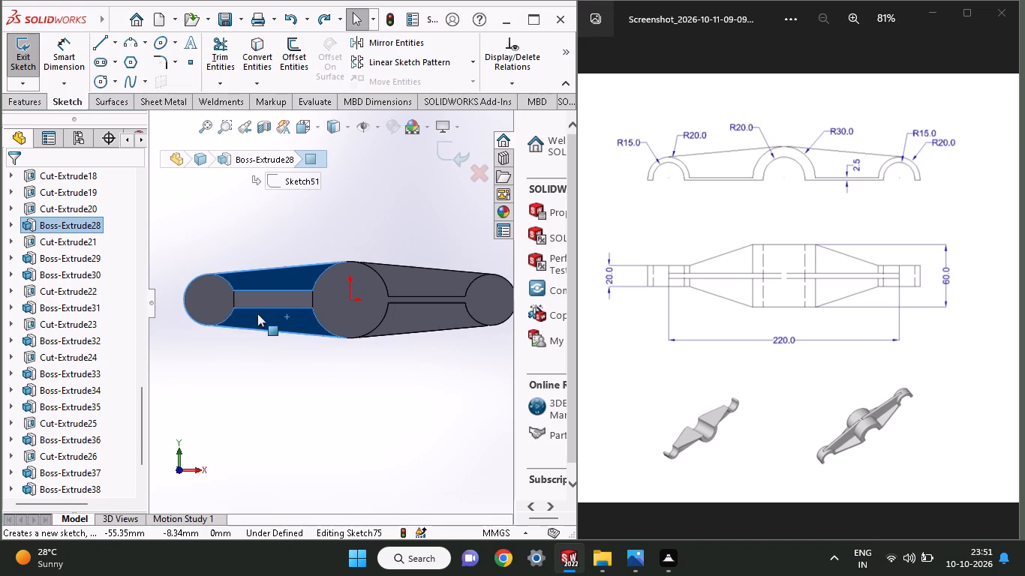
scroll(257, 313, "down", 1, "ctrl")
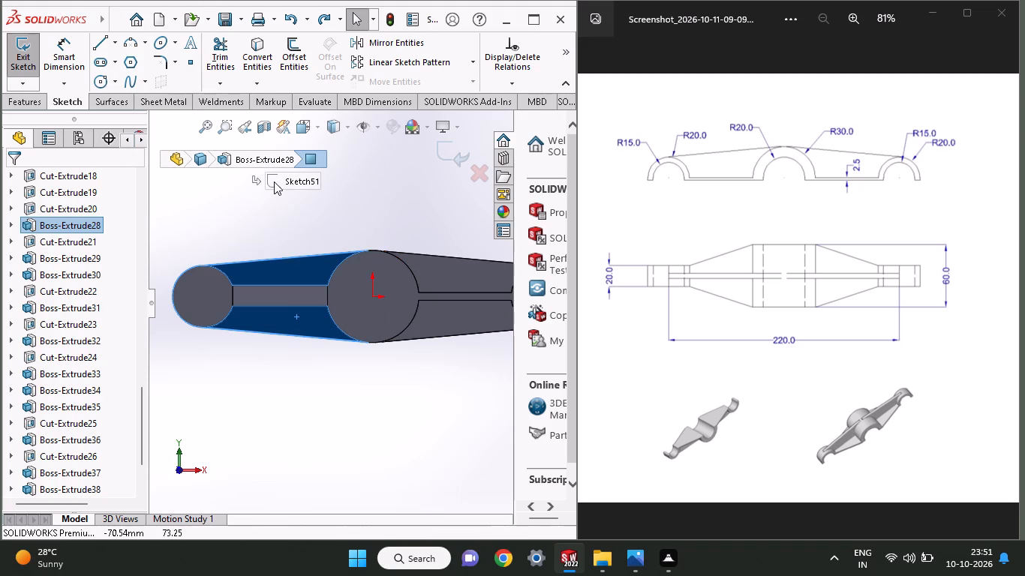
left_click(95, 84)
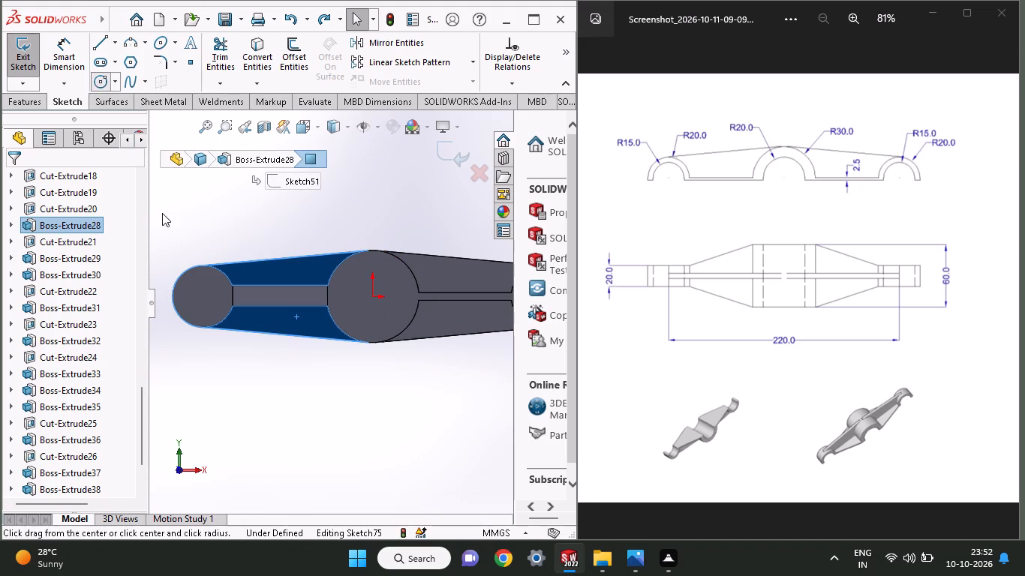
left_click(200, 297)
left_click(216, 267)
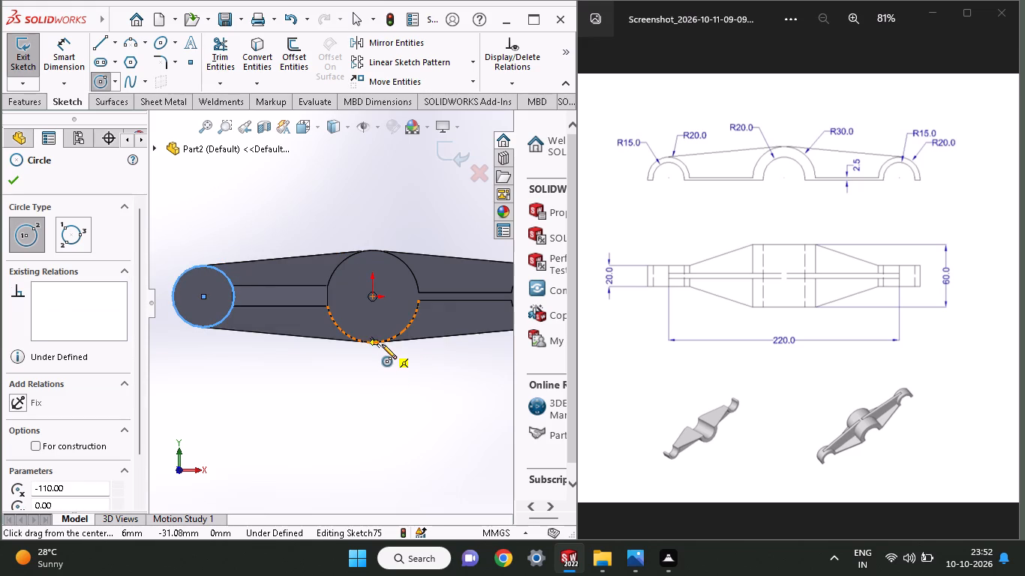
Draw a 30 mm radius circle centred on the central boss, matching its outer edge.
left_click(371, 298)
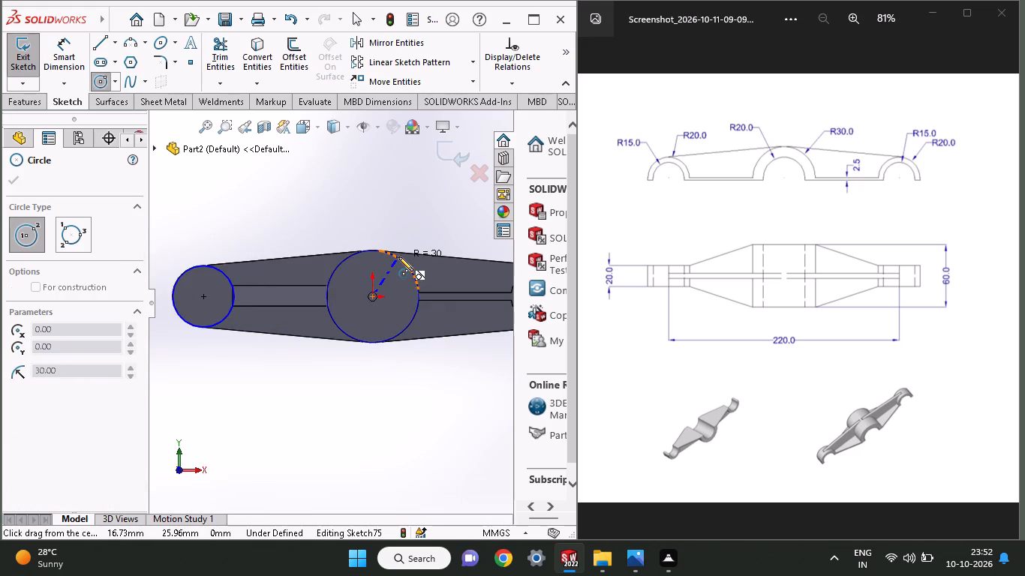
left_click(398, 256)
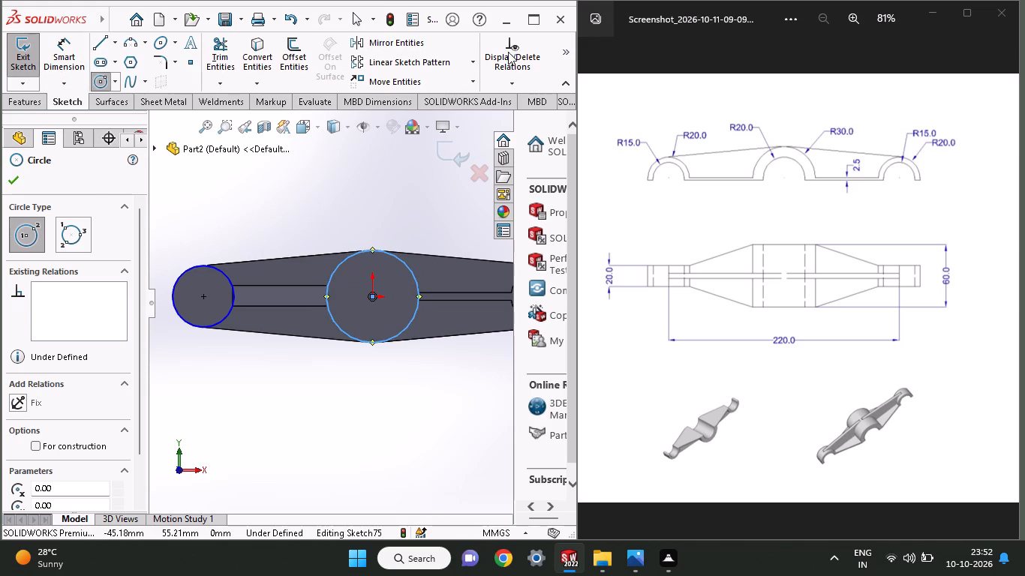
Draw a corner rectangle over the rib between the end boss and the central boss, using the rib's opposite corners.
left_click(573, 55)
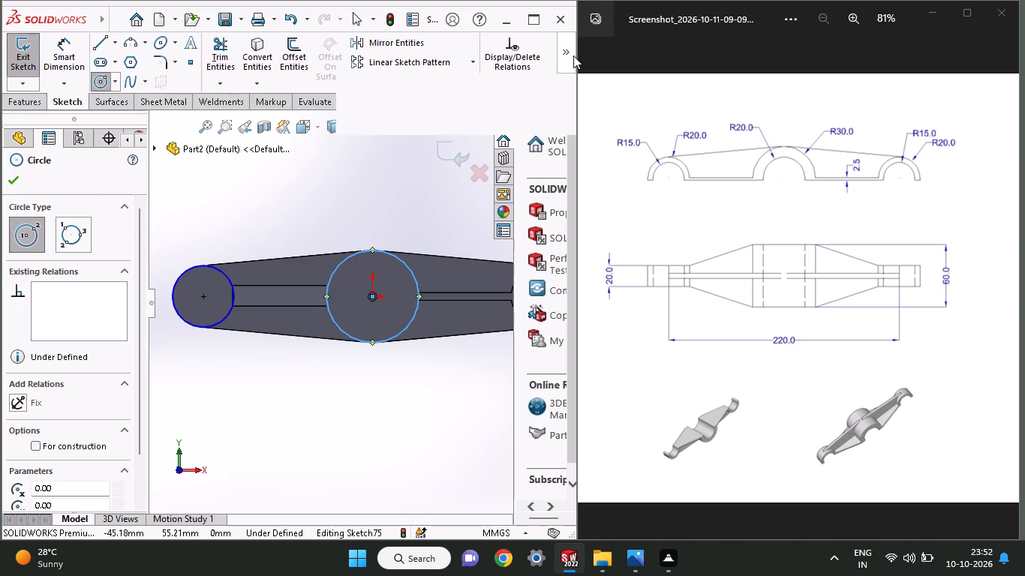
left_click(487, 112)
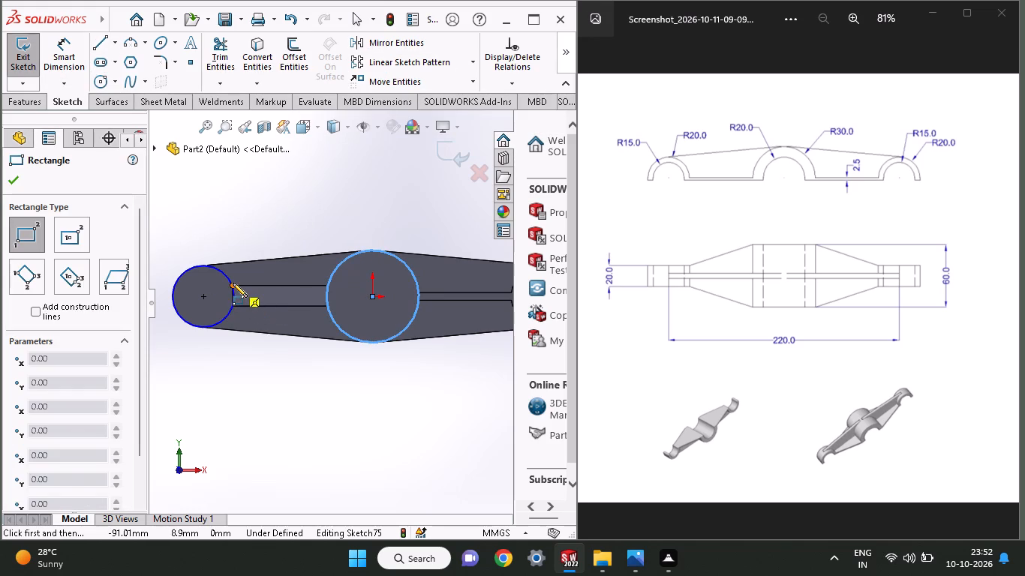
left_click(233, 283)
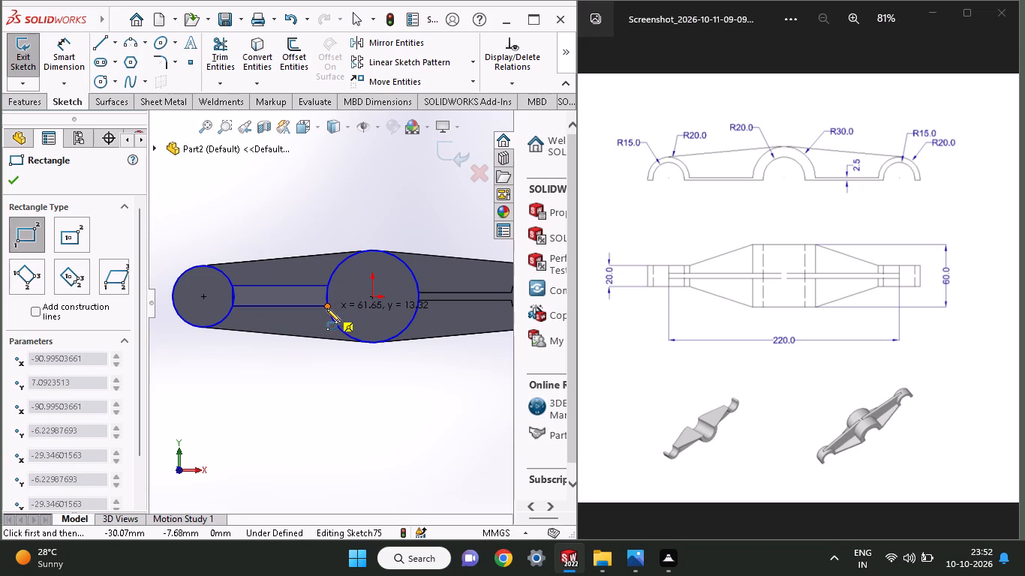
left_click(326, 308)
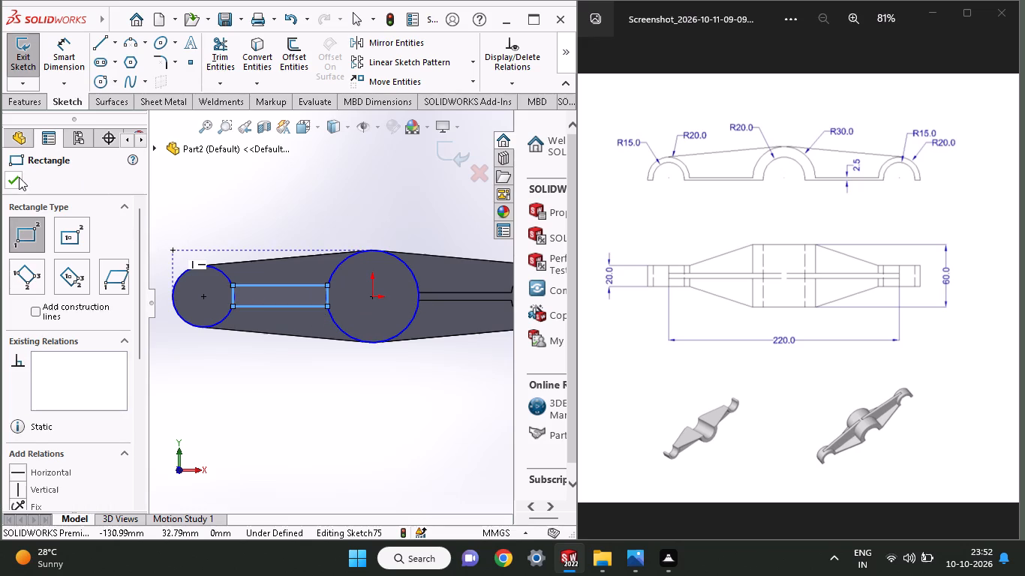
left_click(19, 177)
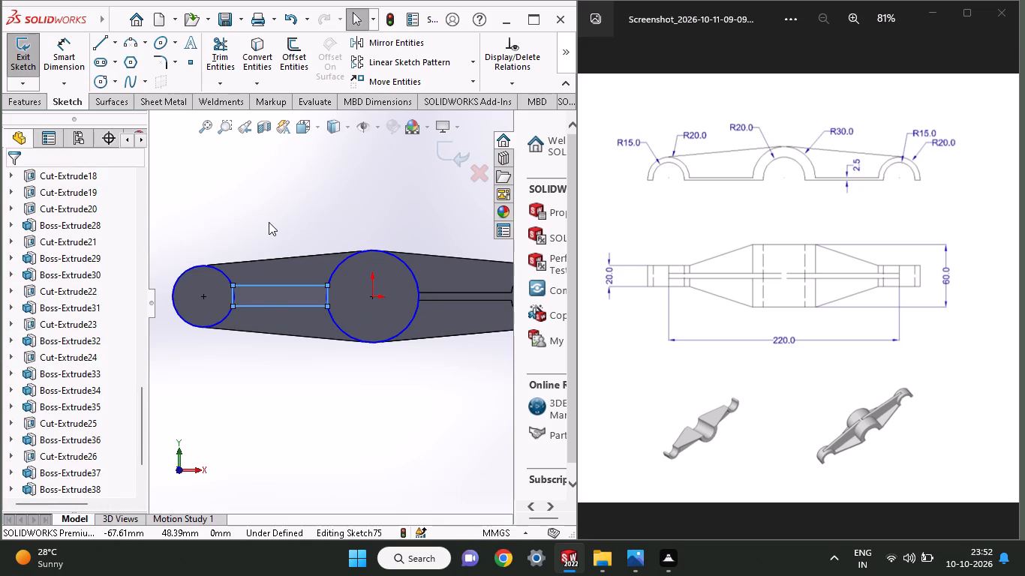
Trim the rectangle's short side at the end boss and both circles' arcs lying outside the rib strip.
scroll(257, 289, "up", 1, "ctrl")
scroll(257, 289, "down", 3, "ctrl")
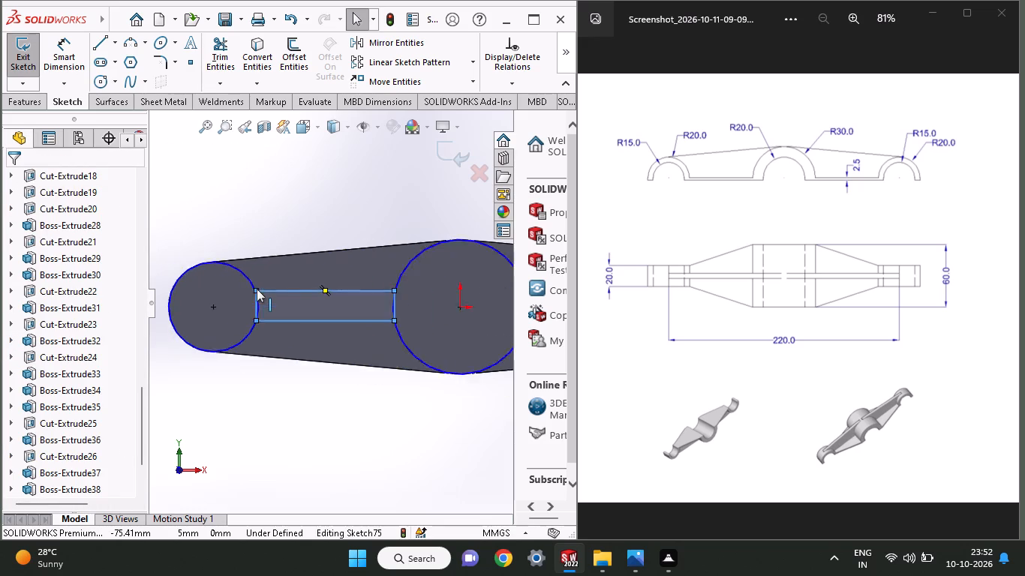
scroll(257, 289, "down", 5, "ctrl")
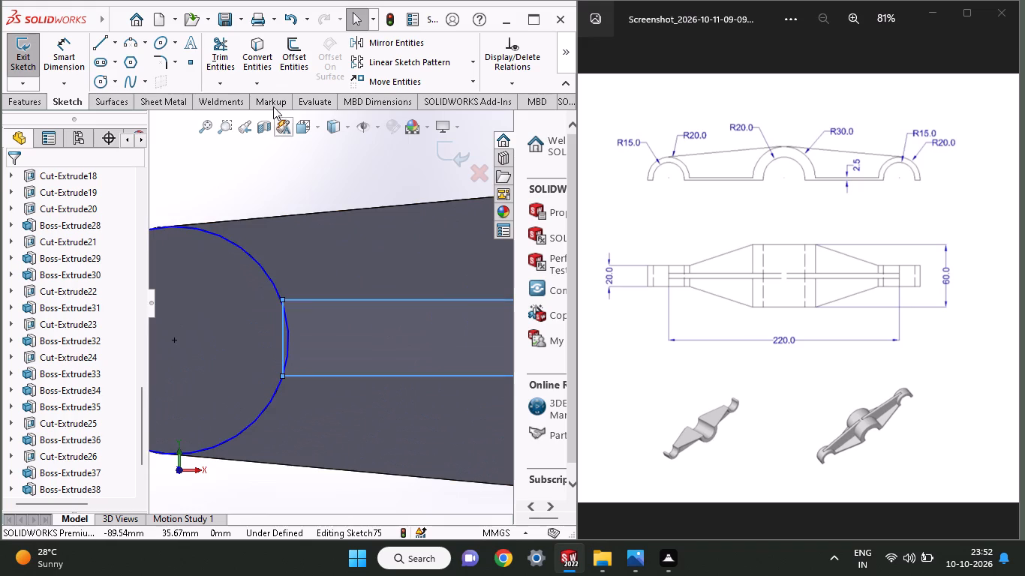
left_click(230, 70)
left_click_drag(272, 341, 282, 334)
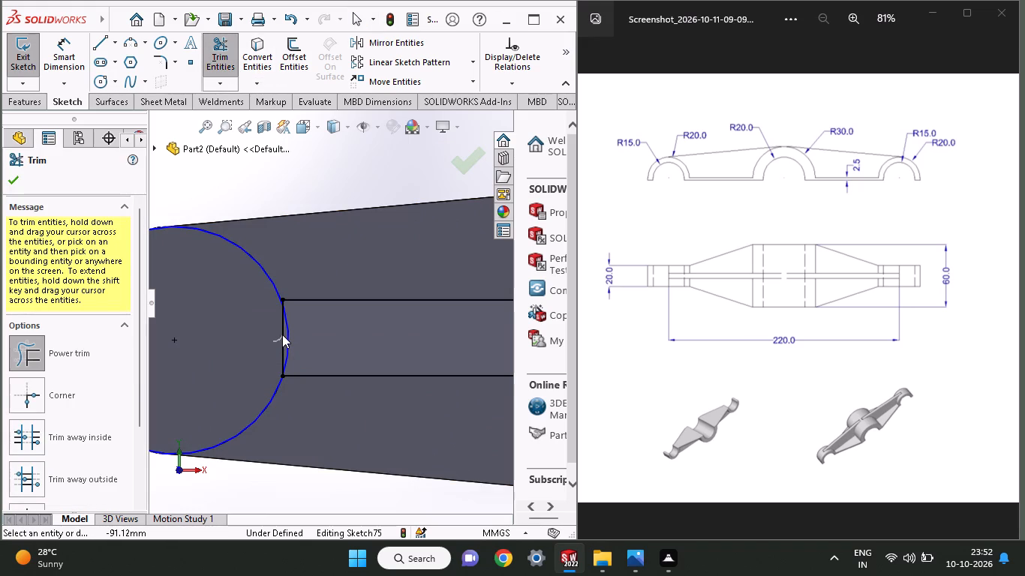
left_click_drag(282, 334, 285, 332)
left_click_drag(277, 348, 287, 345)
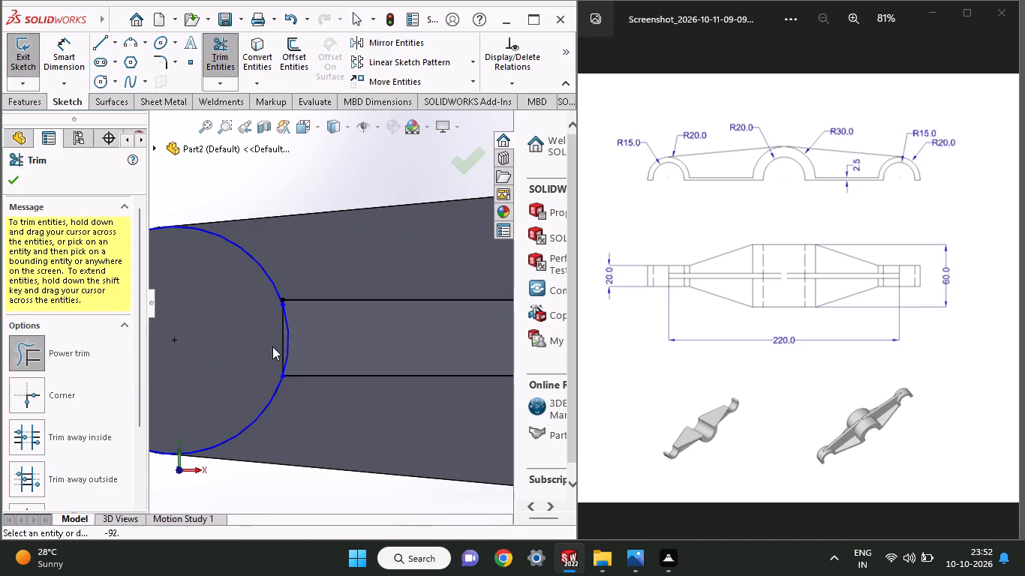
left_click_drag(272, 346, 287, 342)
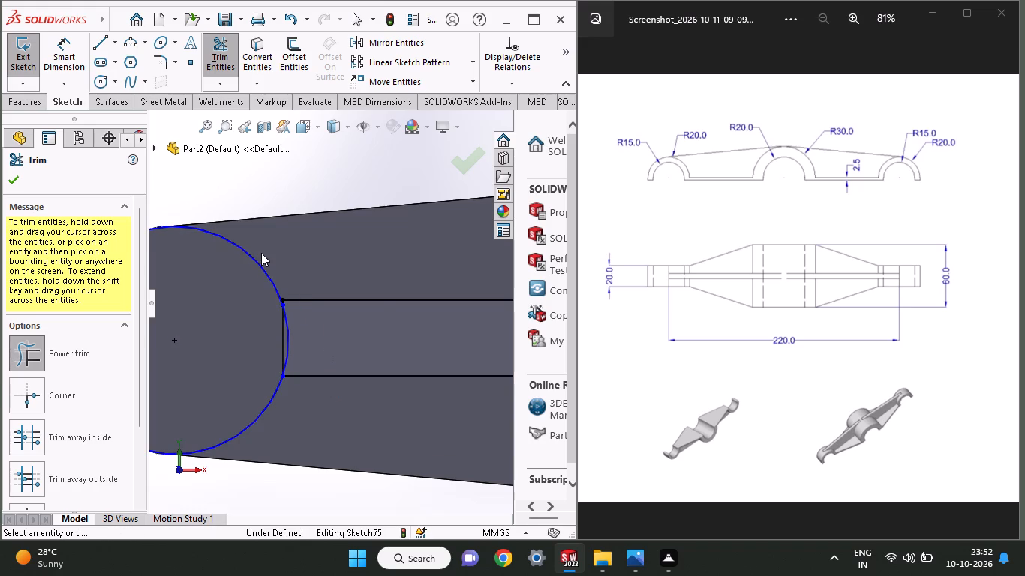
left_click_drag(266, 248, 260, 301)
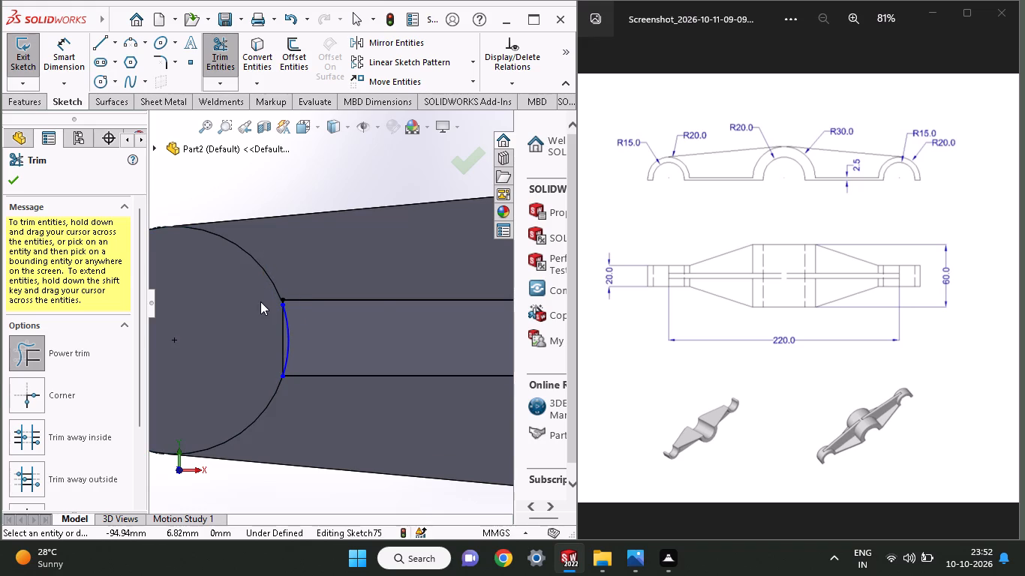
scroll(346, 337, "up", 7, "ctrl")
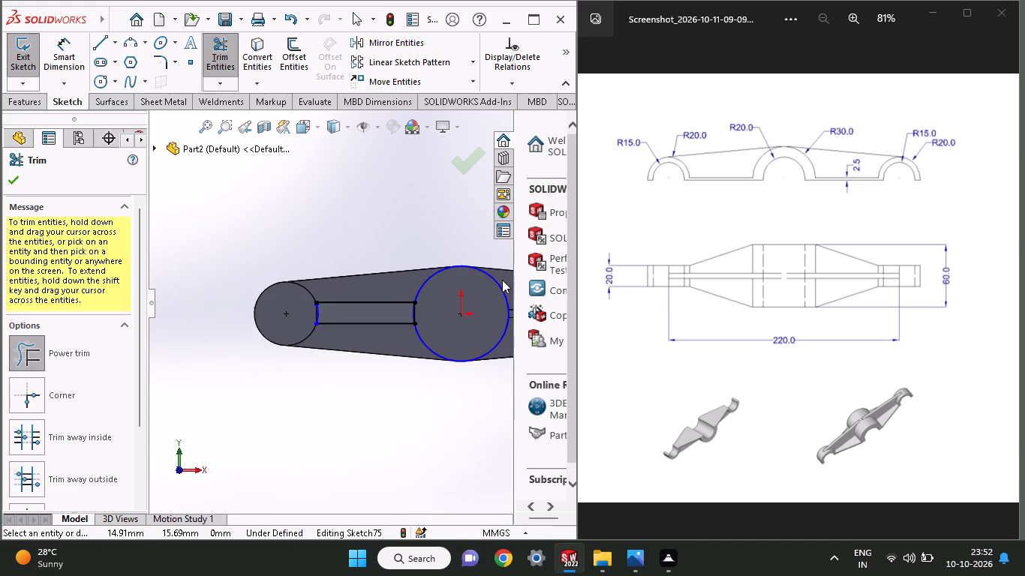
scroll(501, 280, "down", 4, "ctrl")
scroll(422, 294, "up", 1)
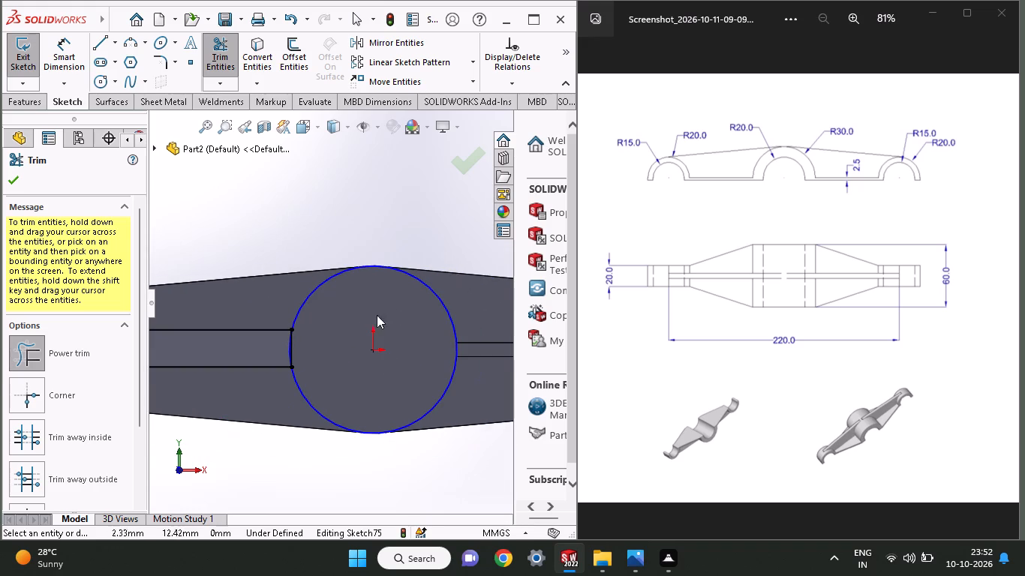
left_click_drag(292, 283, 338, 338)
scroll(338, 338, "down", 1)
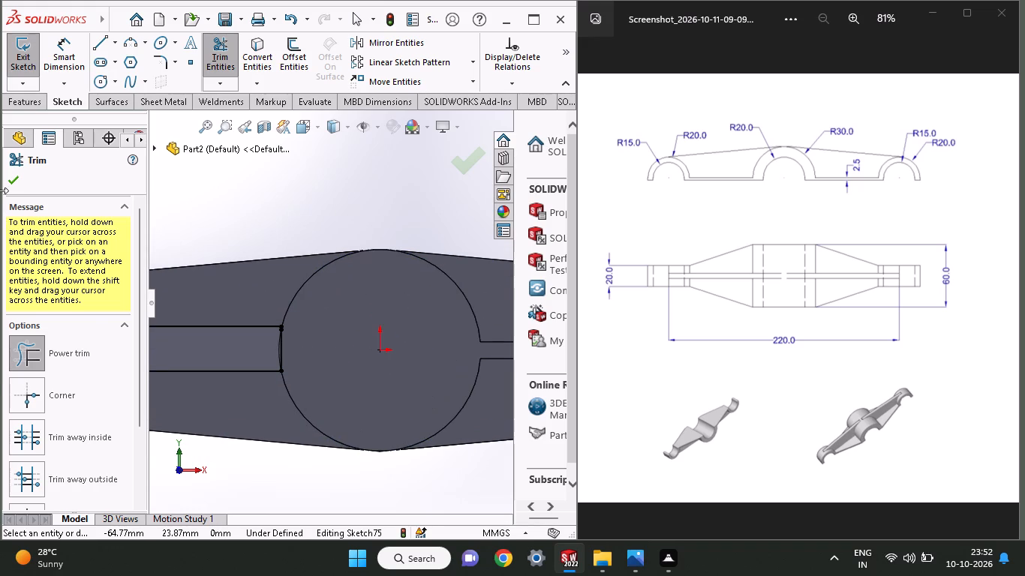
left_click(1, 187)
left_click(8, 181)
Cut-extrude the rib region between the end boss and the central boss to a blind depth of 101.5 mm, directed through the rib.
left_click(23, 100)
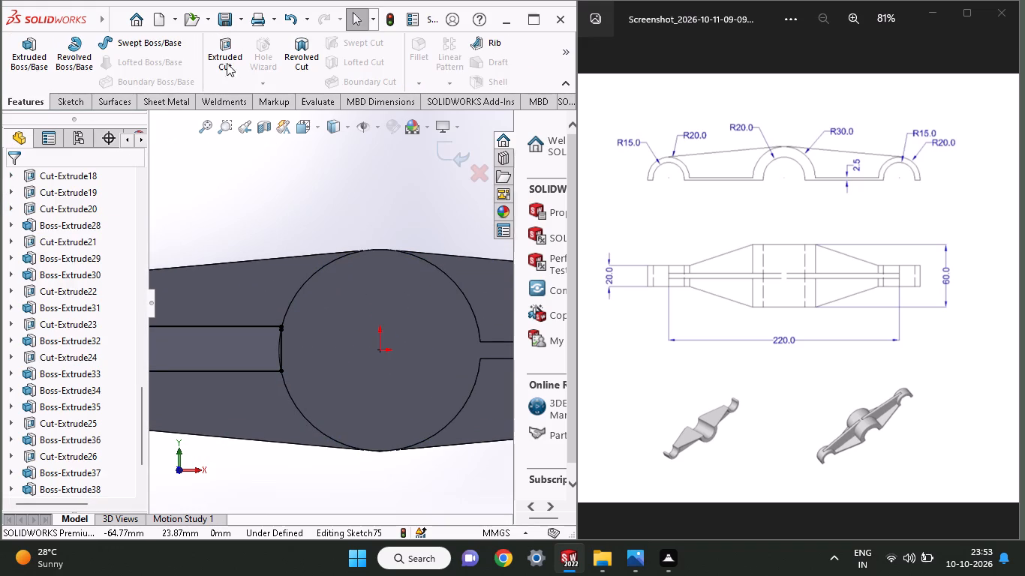
left_click(235, 58)
middle_click_drag(275, 430, 275, 414)
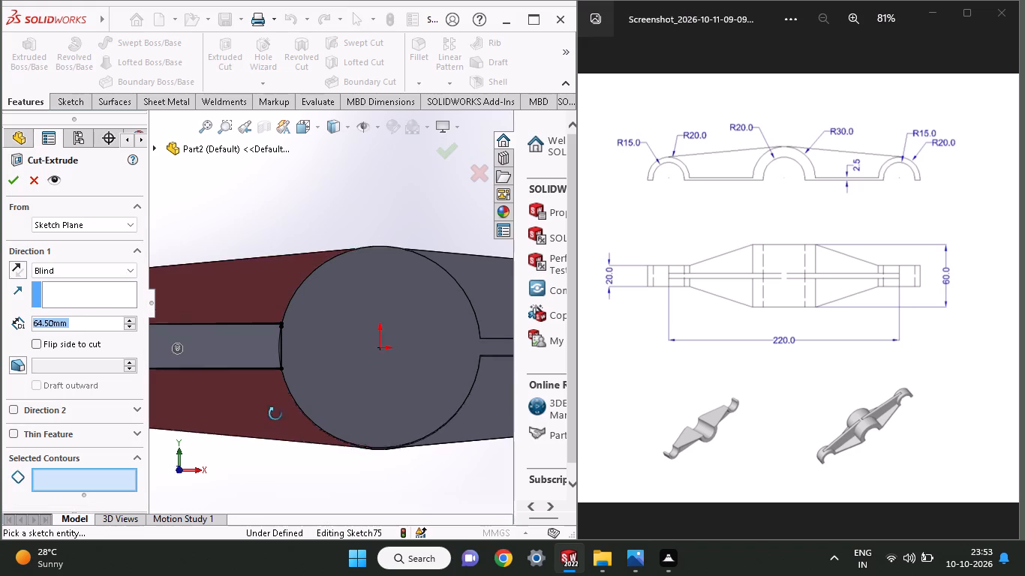
middle_click_drag(275, 414, 288, 367)
left_click(281, 204)
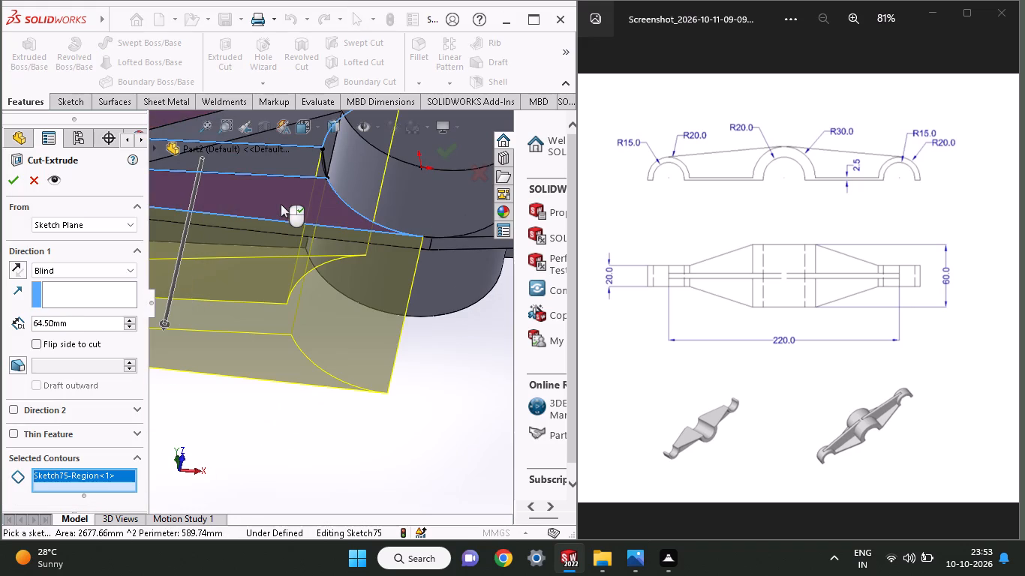
left_click(281, 204)
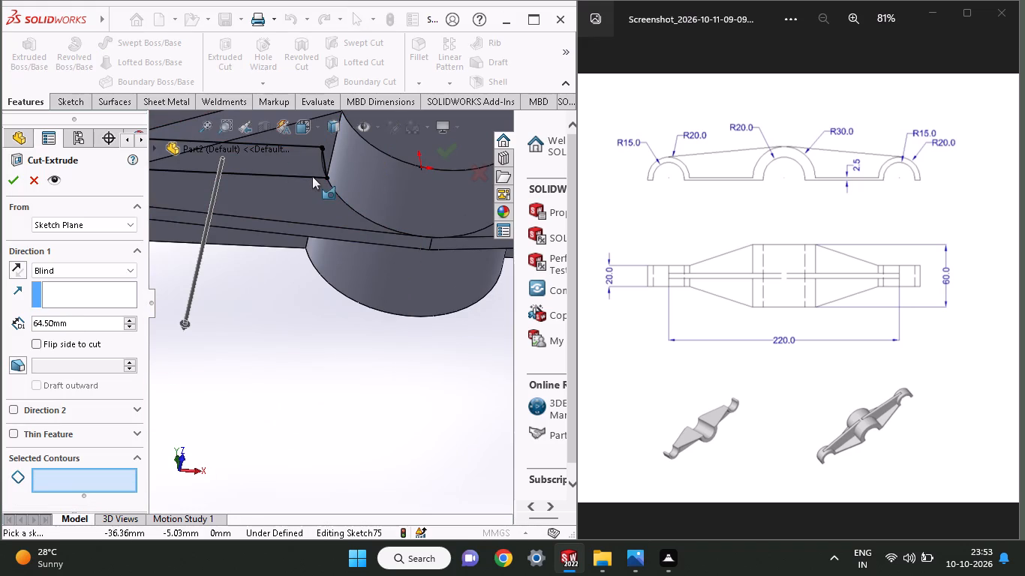
left_click(314, 167)
scroll(314, 167, "up", 3)
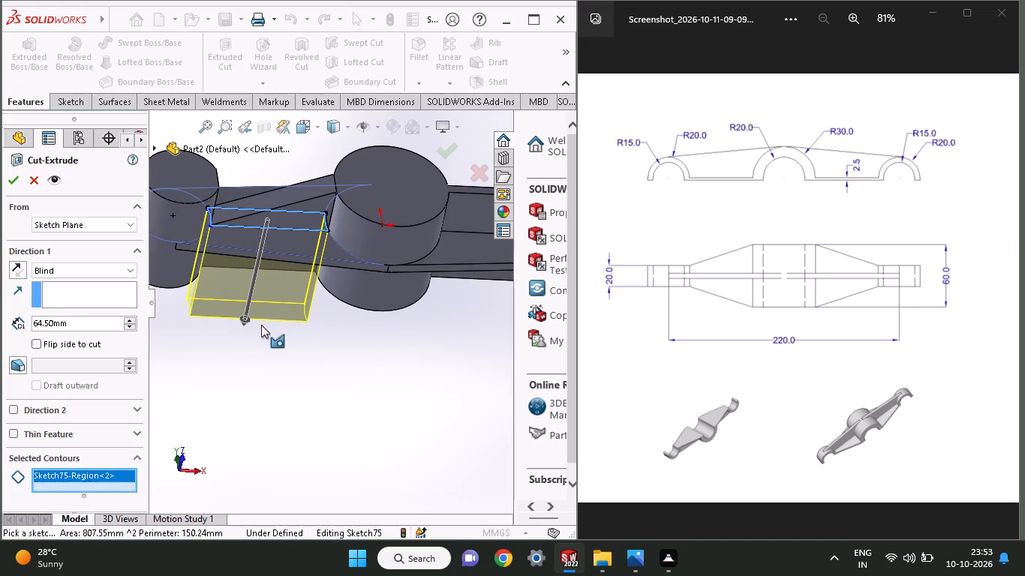
left_click_drag(251, 322, 293, 165)
middle_click_drag(293, 199, 286, 256)
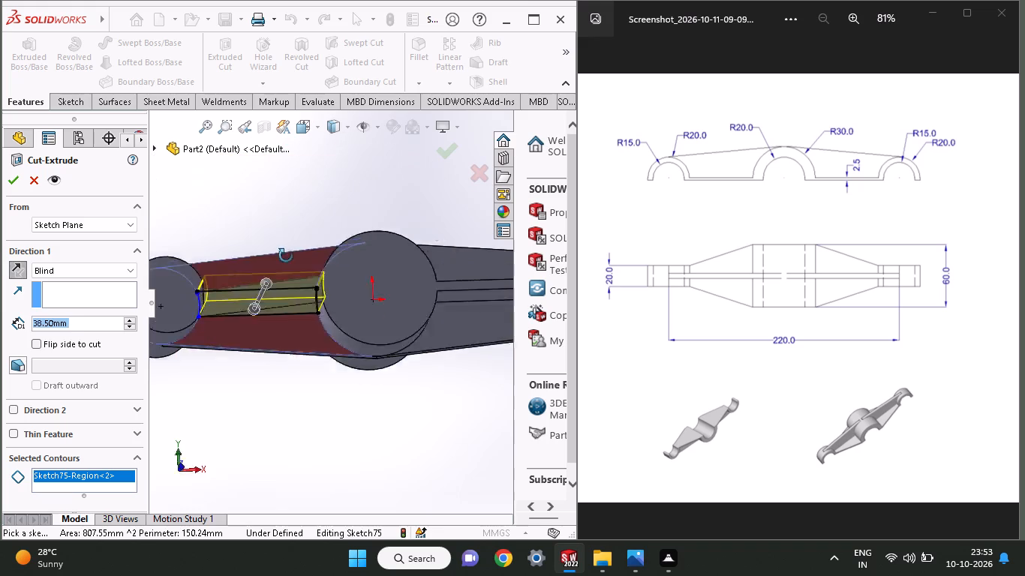
middle_click_drag(286, 256, 305, 254)
scroll(283, 275, "down", 1)
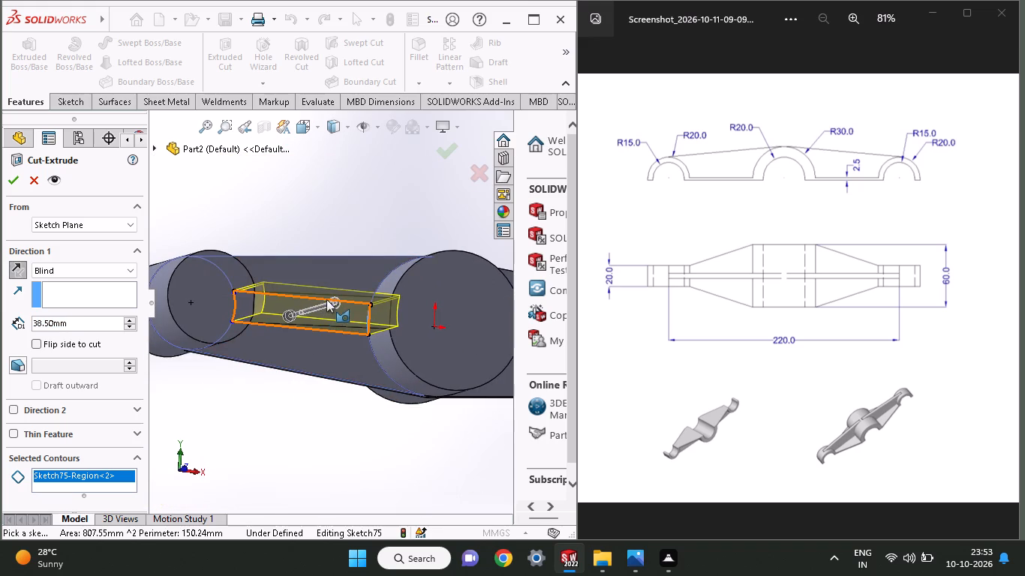
left_click_drag(330, 299, 382, 242)
left_click(11, 183)
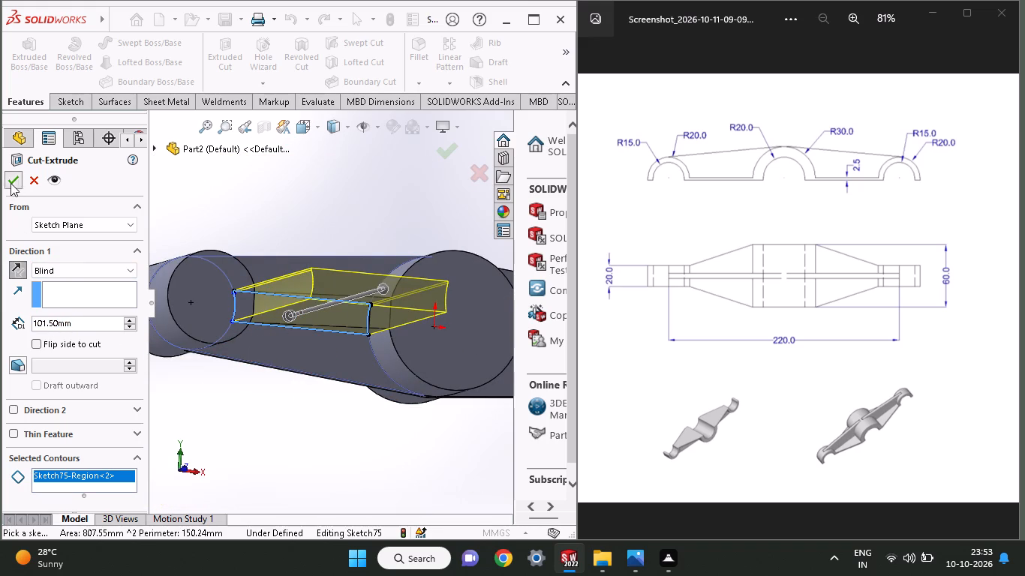
Start a sketch on the cleared plate face between the bosses and draw a circle centred on the end boss, matching its outer edge.
scroll(367, 381, "up", 1)
middle_click_drag(367, 381, 290, 371)
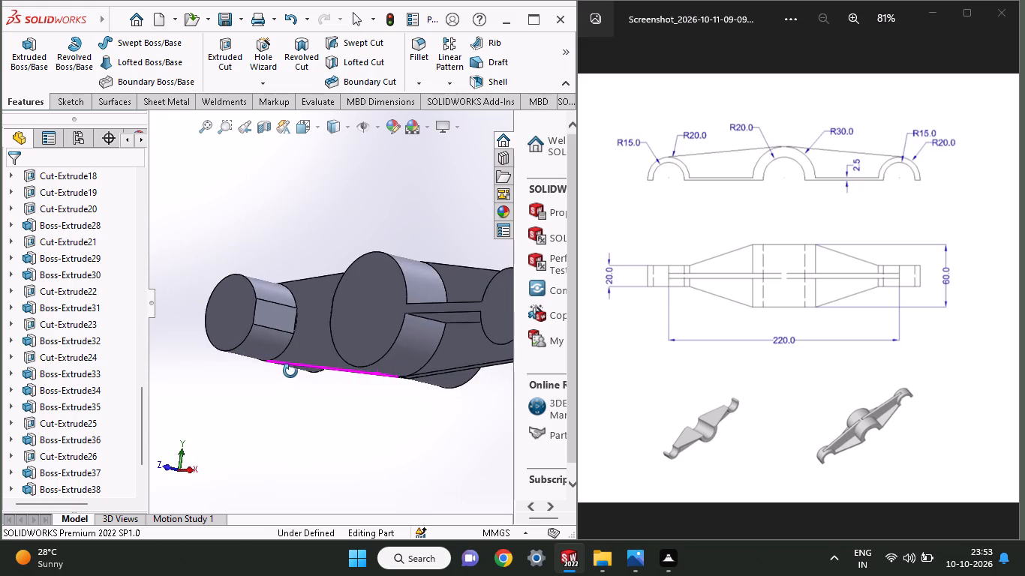
middle_click_drag(290, 371, 409, 340)
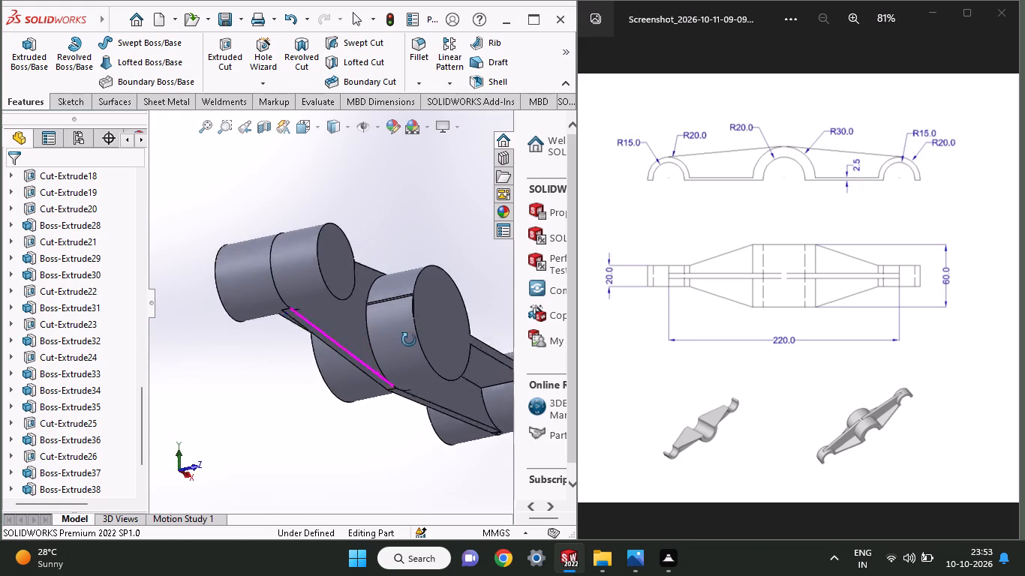
middle_click_drag(409, 340, 415, 218)
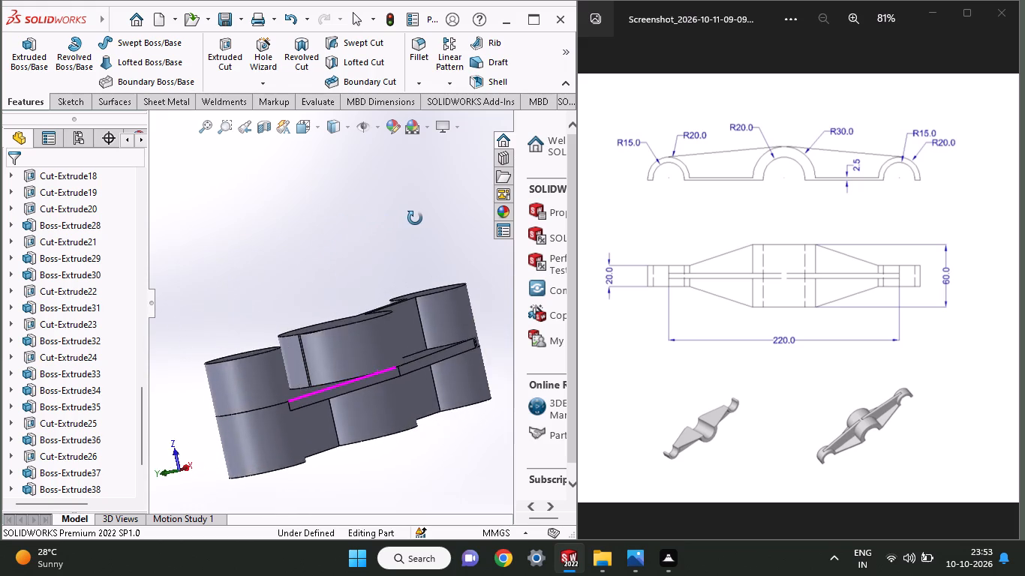
middle_click_drag(415, 218, 424, 378)
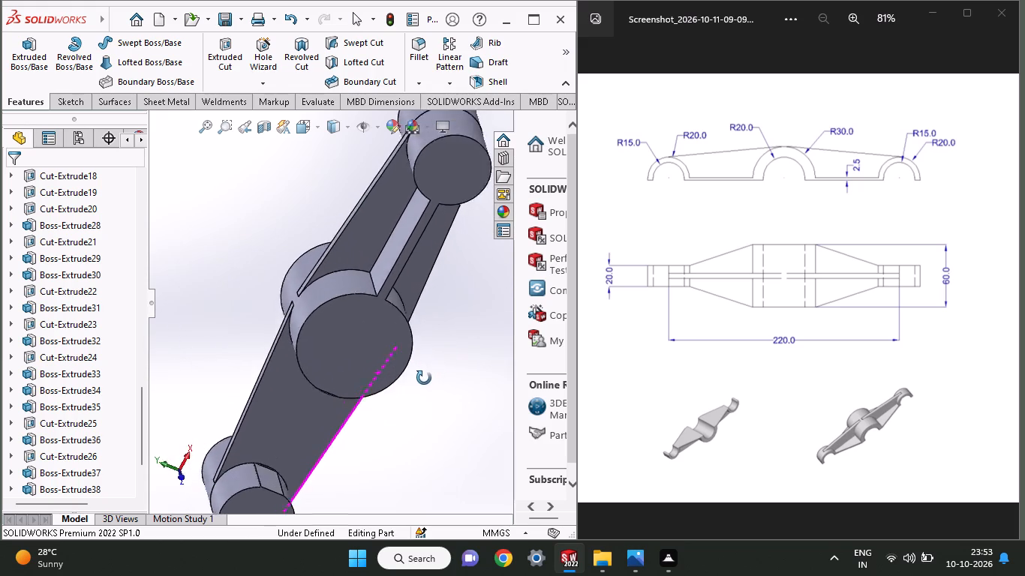
middle_click_drag(424, 378, 489, 321)
middle_click_drag(467, 325, 425, 304)
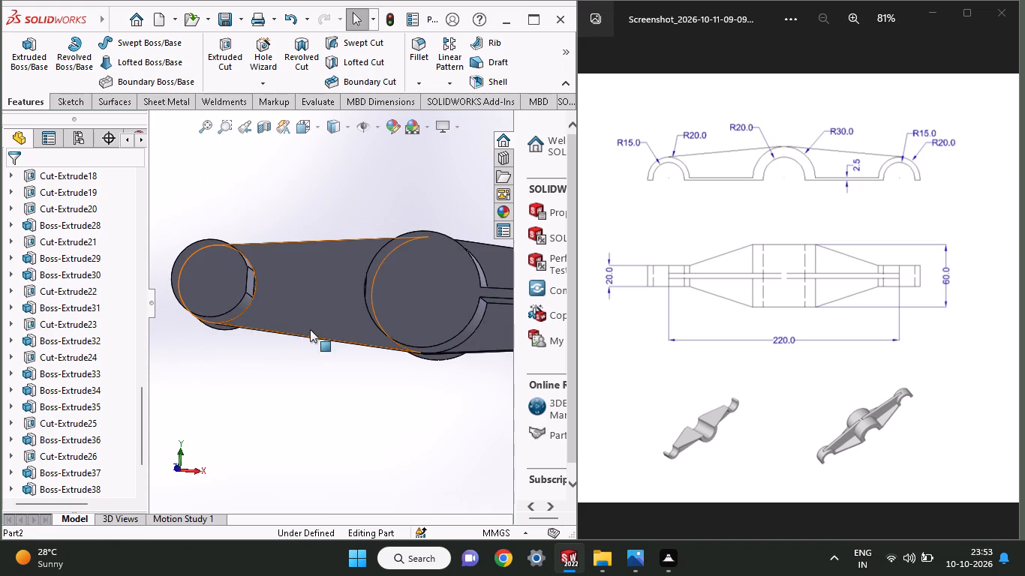
left_click(284, 294)
left_click(345, 256)
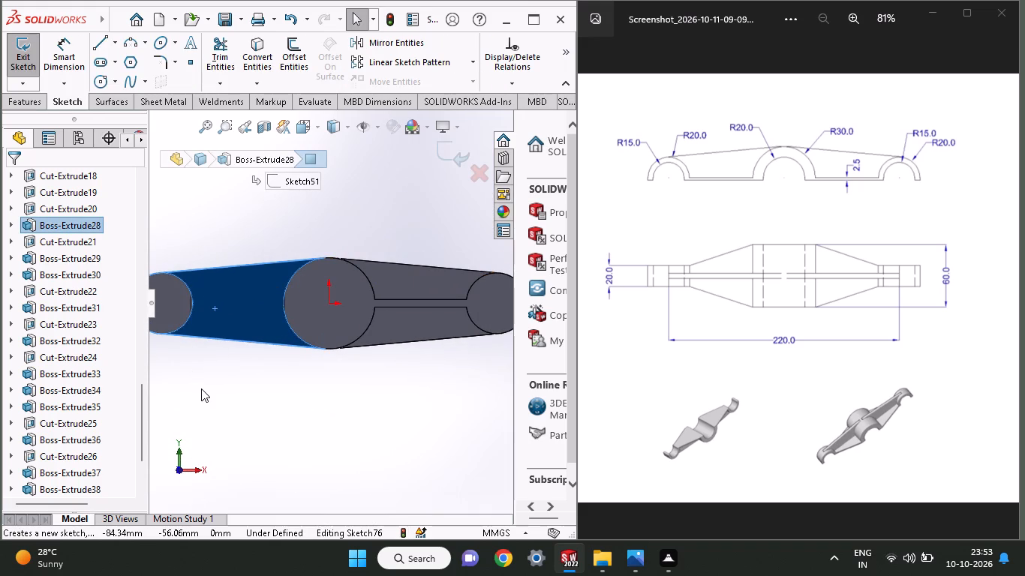
scroll(201, 388, "up", 4, "ctrl")
scroll(248, 311, "down", 4, "ctrl")
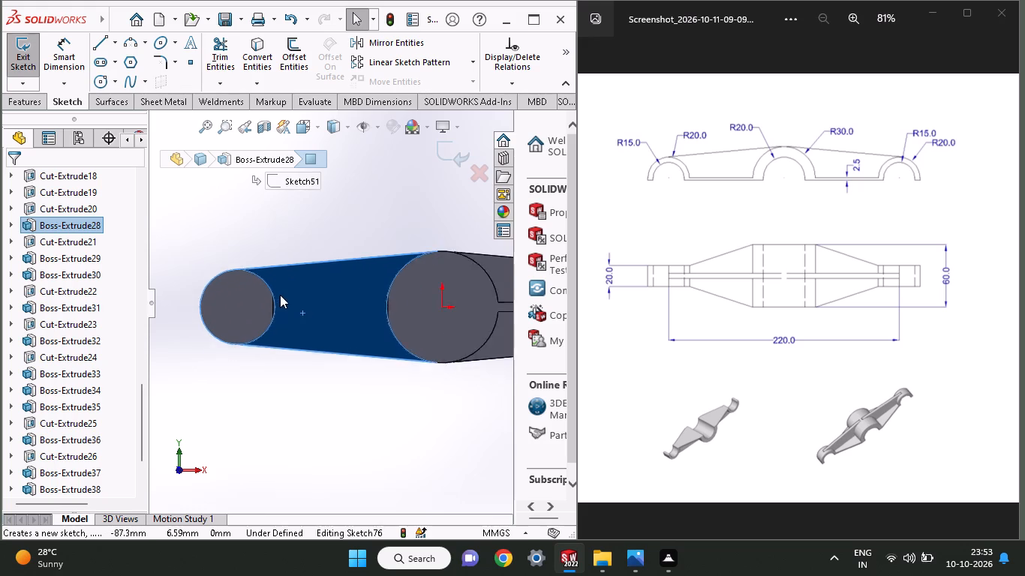
scroll(280, 295, "down", 3, "ctrl")
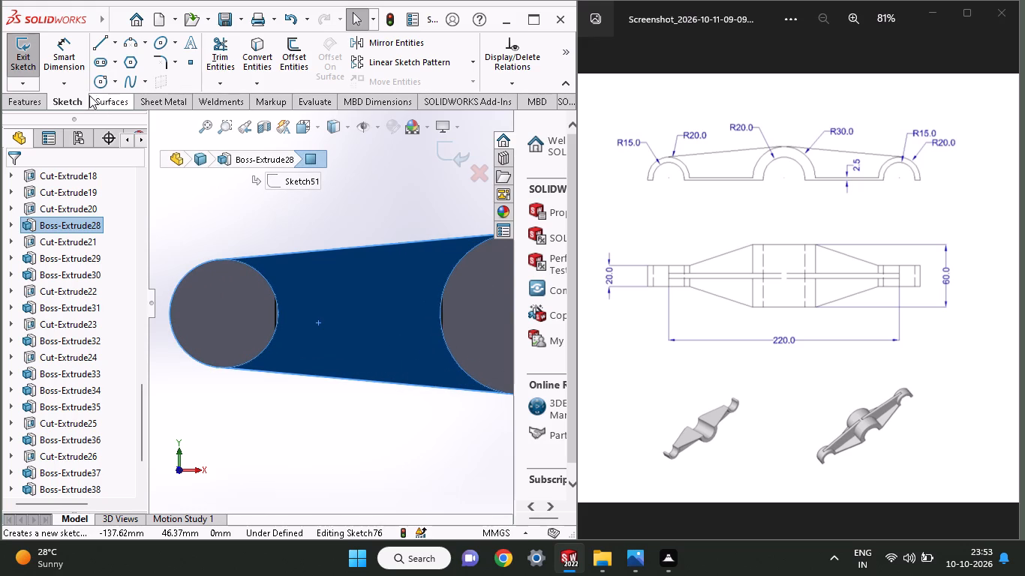
left_click(101, 88)
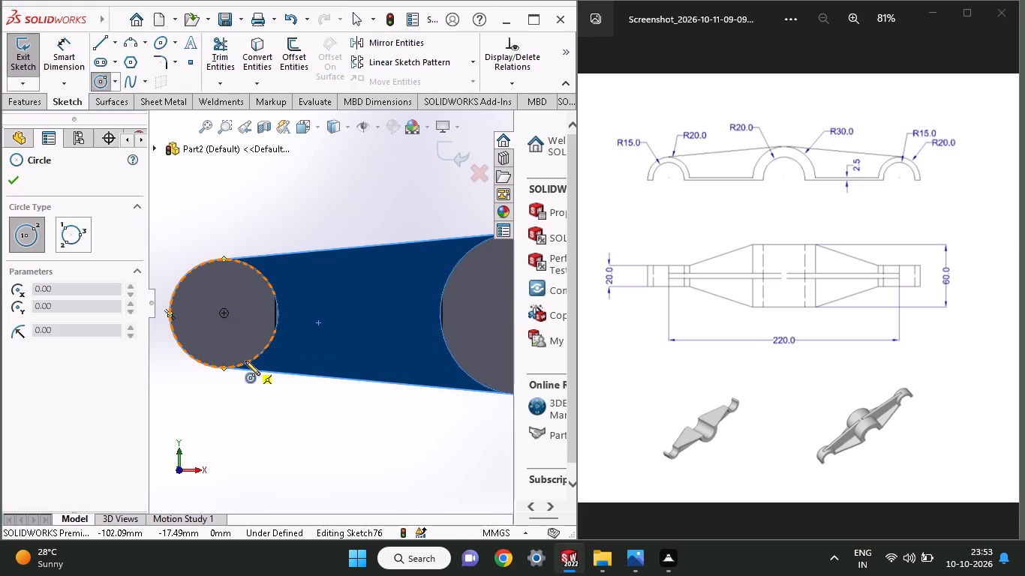
left_click(221, 313)
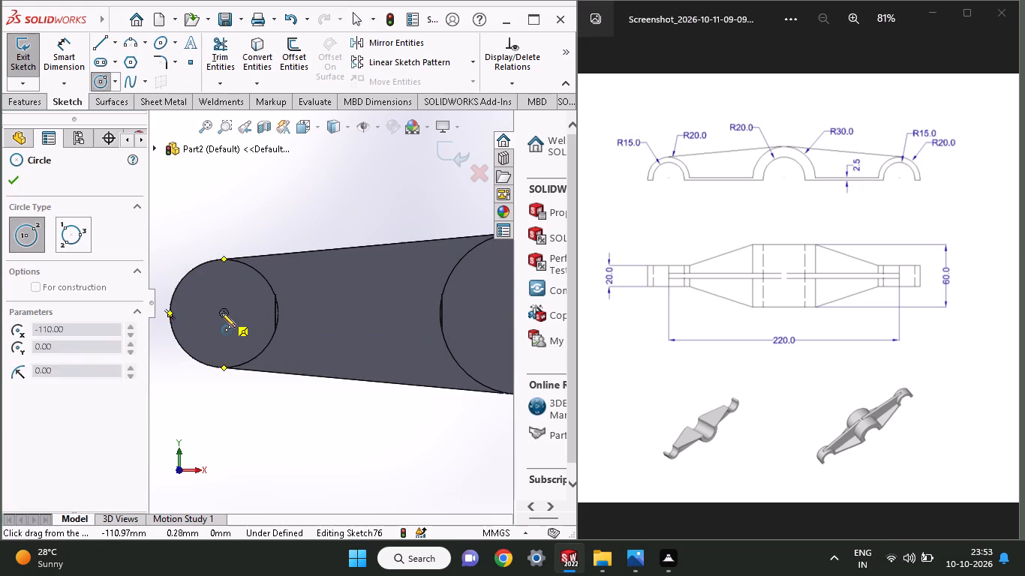
left_click(247, 264)
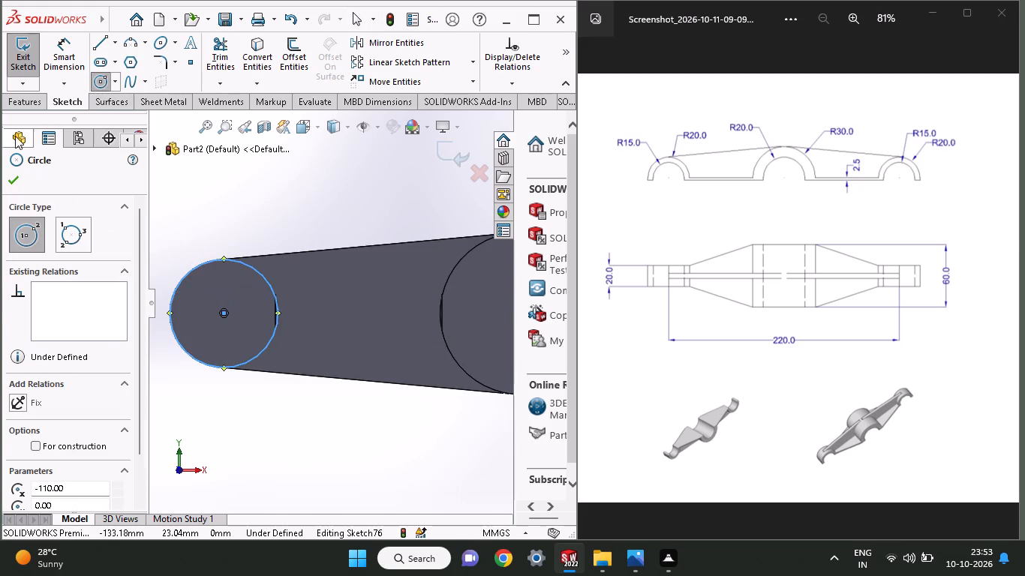
Extrude the end boss circle to a blind depth of 27.5 mm, directed away from the plate along the boss.
left_click(26, 104)
left_click(38, 75)
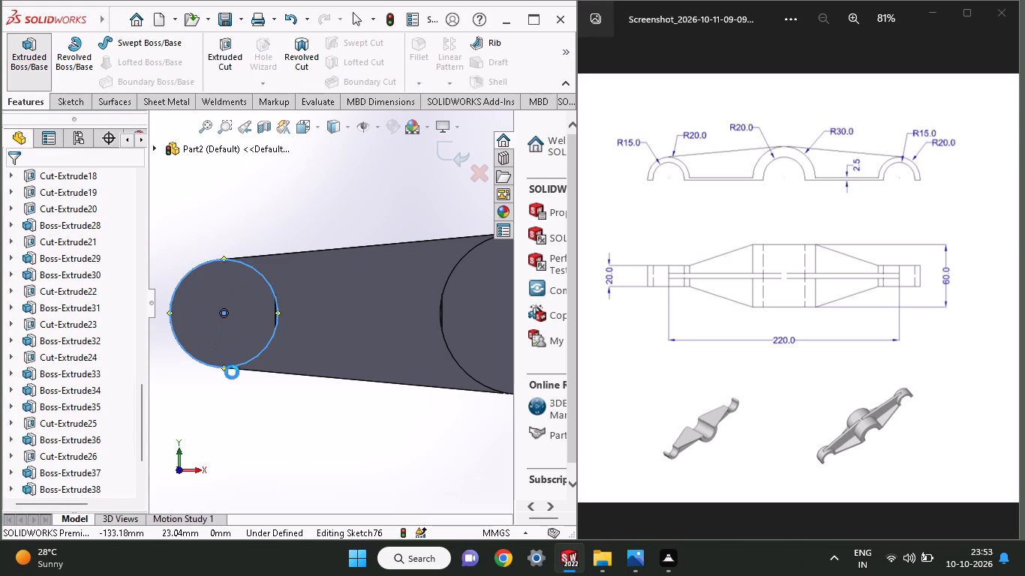
middle_click_drag(242, 391, 245, 343)
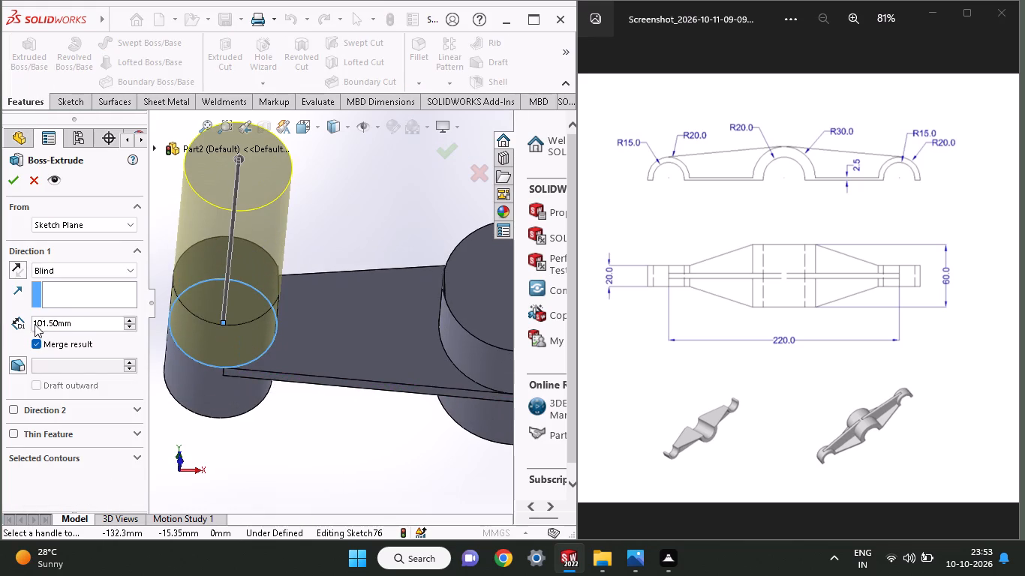
left_click(16, 262)
left_click_drag(89, 327, 0, 329)
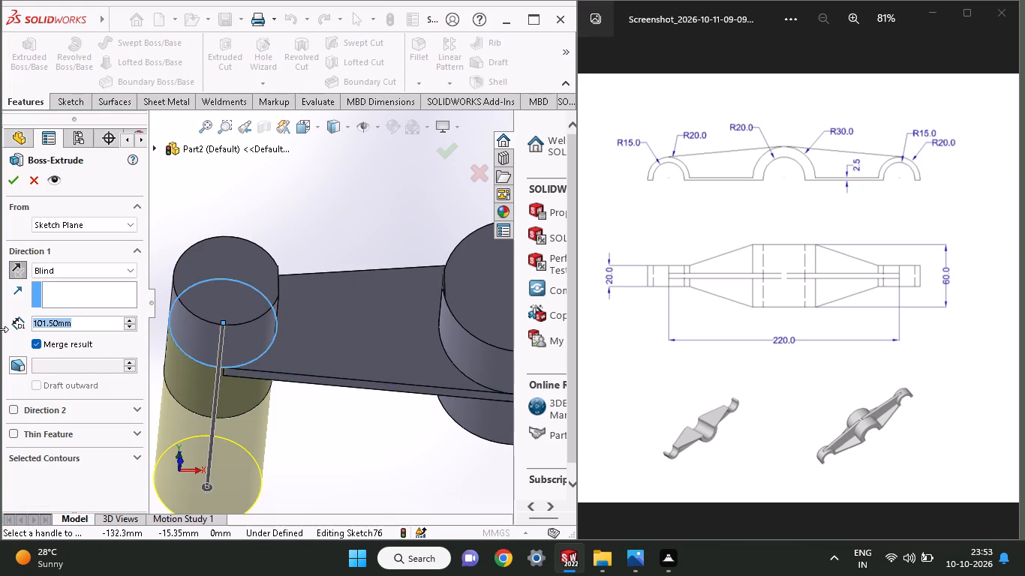
type("27.5")
key("Return")
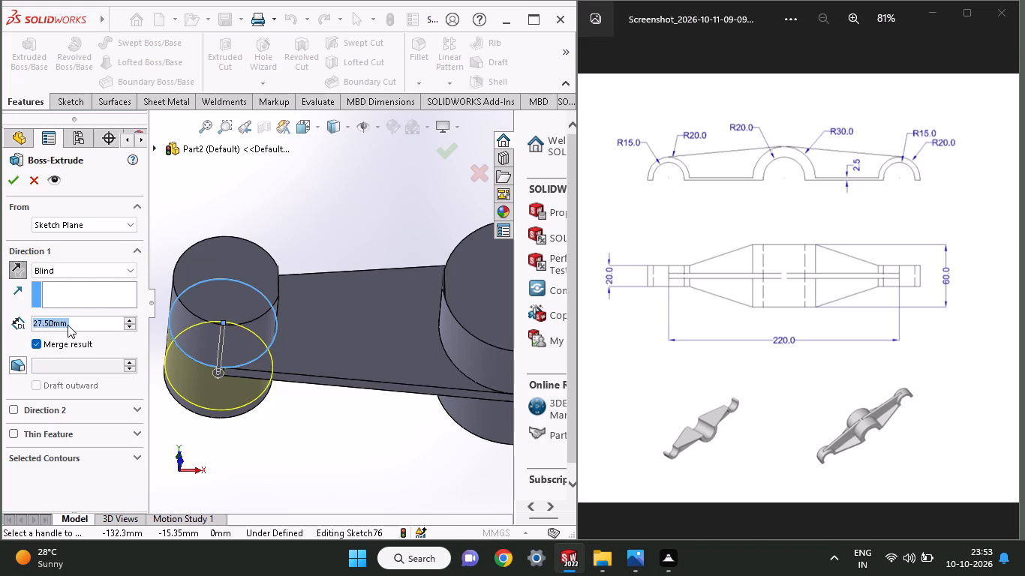
middle_click_drag(246, 439, 247, 394)
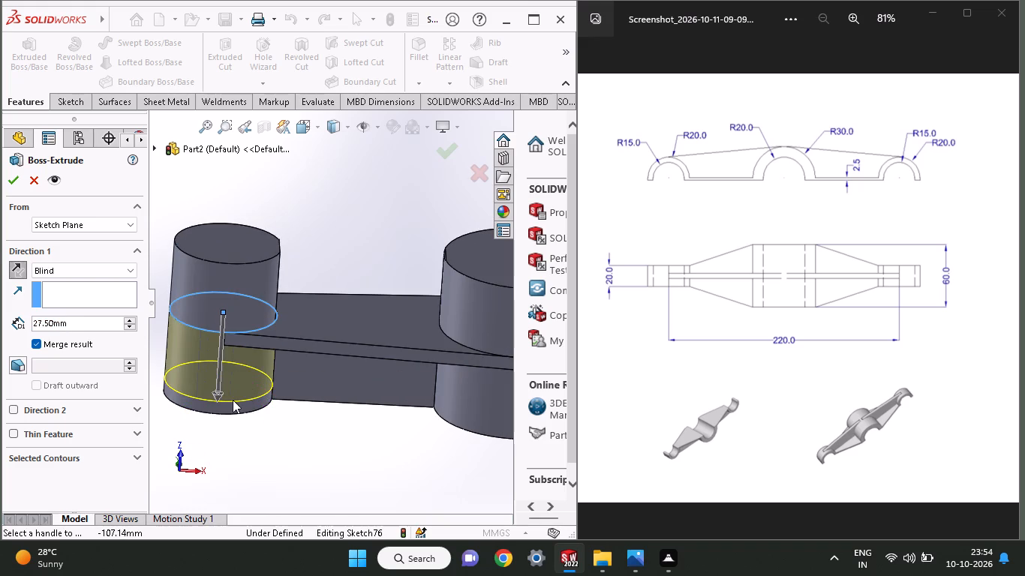
left_click(21, 270)
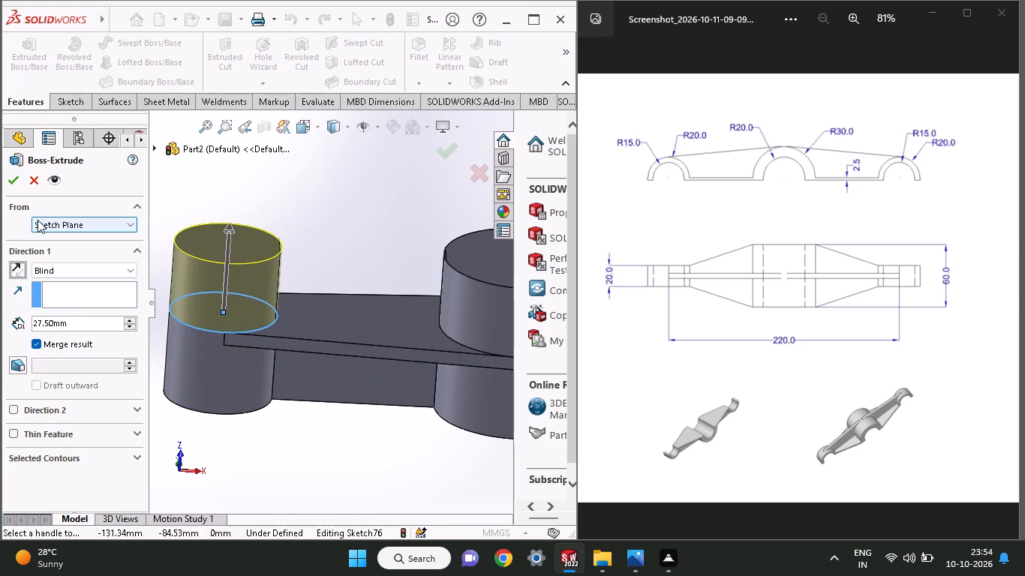
left_click(15, 183)
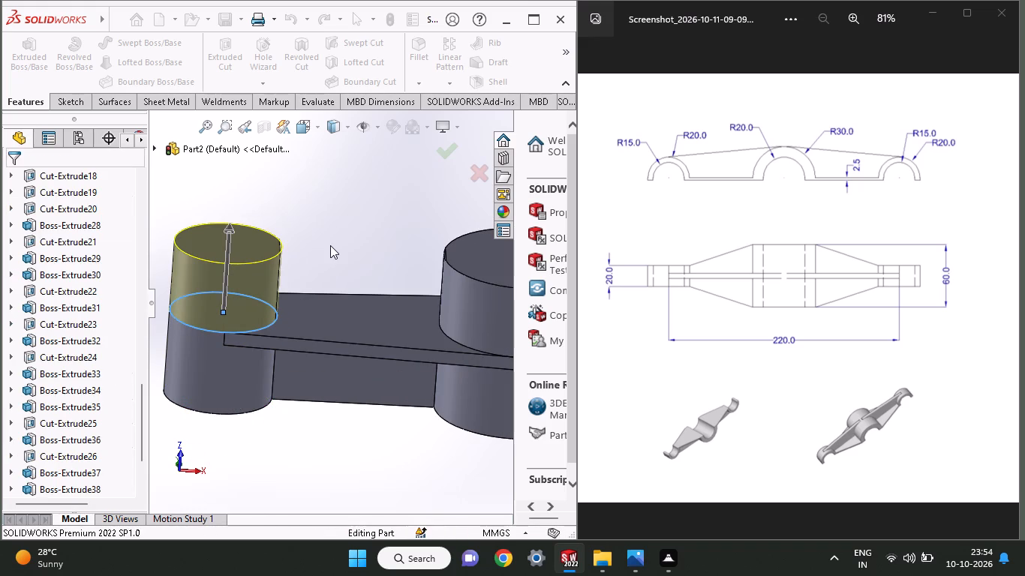
Start a sketch on the central boss's end face and draw a 30 mm radius circle matching its outer edge.
middle_click_drag(330, 245, 355, 290)
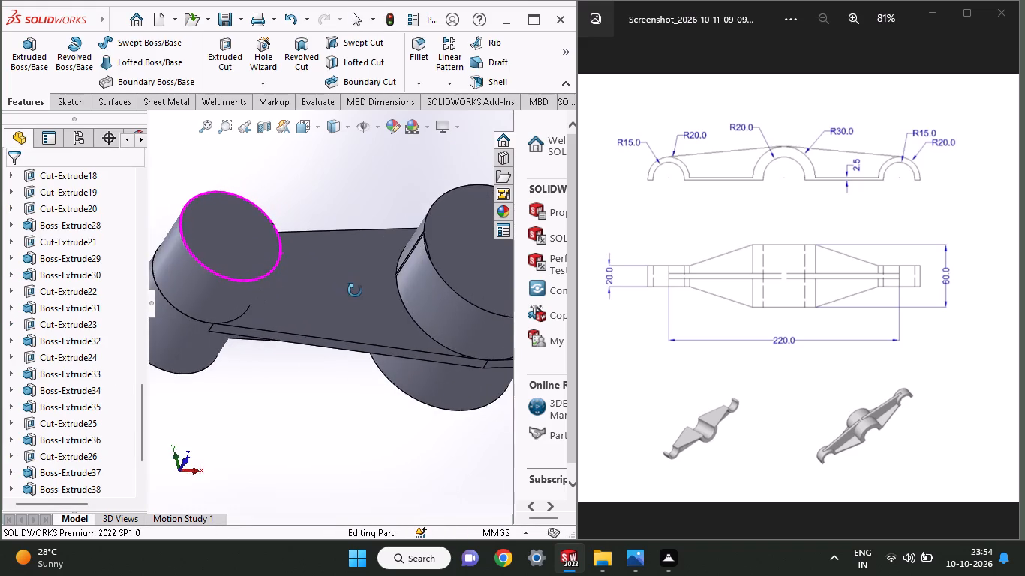
middle_click_drag(355, 290, 258, 338)
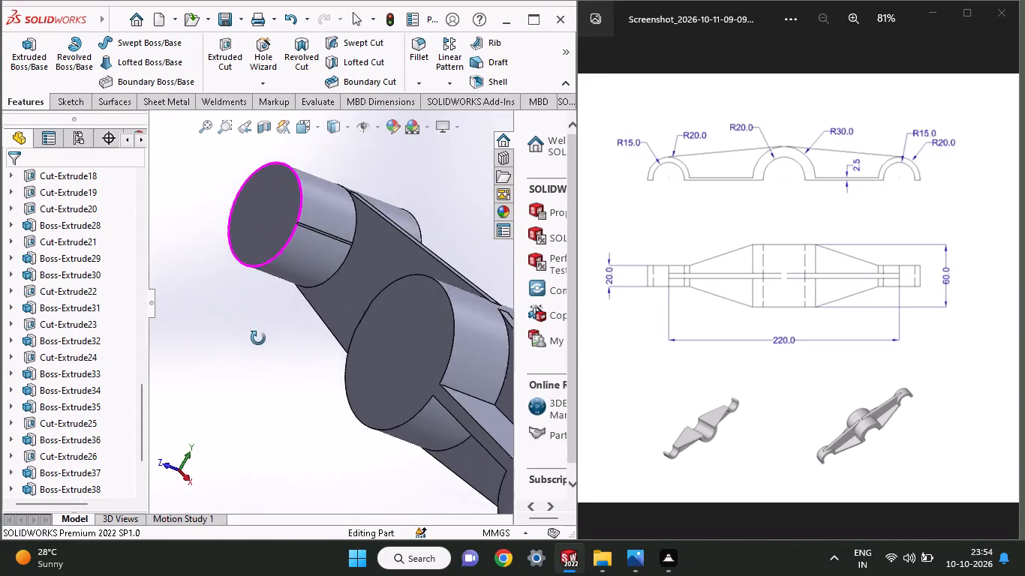
middle_click_drag(258, 338, 398, 358)
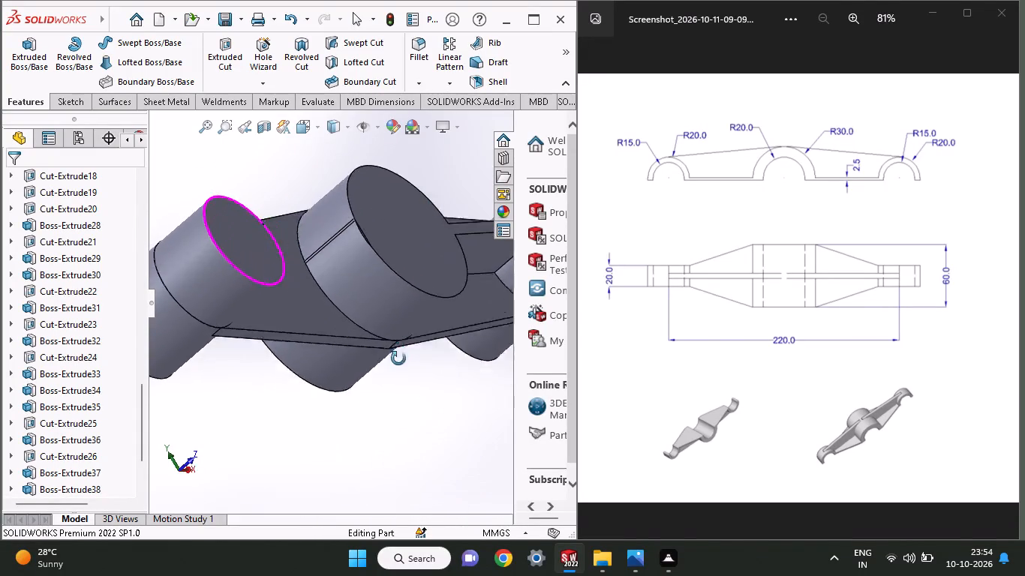
middle_click_drag(398, 358, 335, 349)
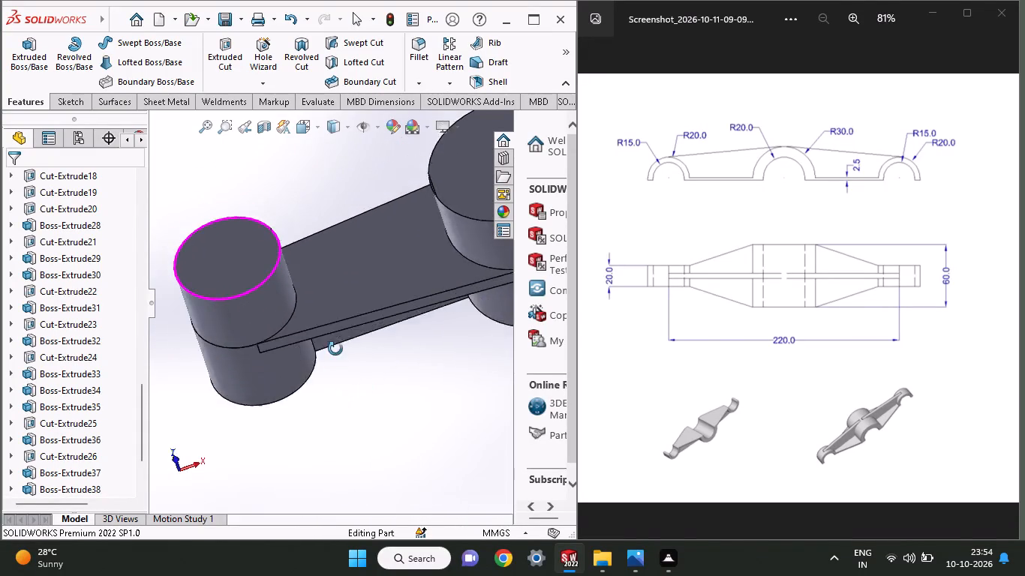
middle_click_drag(335, 349, 371, 357)
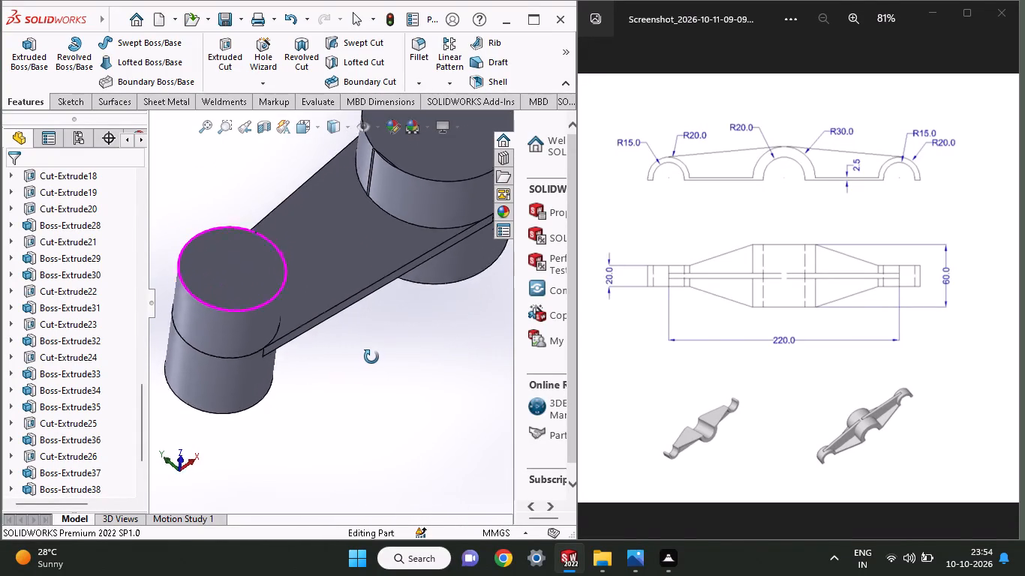
middle_click_drag(371, 357, 407, 277)
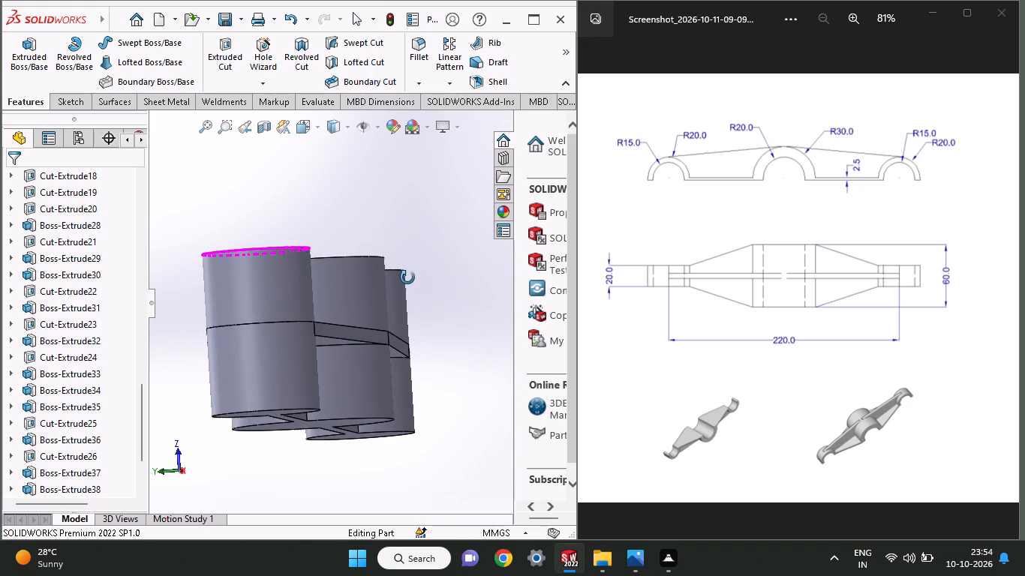
middle_click_drag(407, 277, 389, 302)
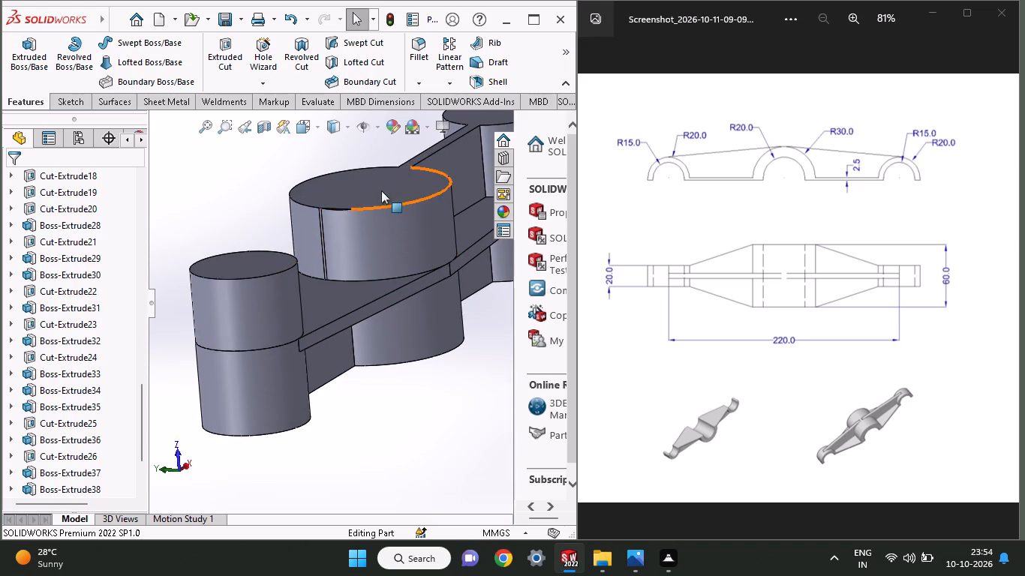
left_click(381, 190)
left_click(448, 151)
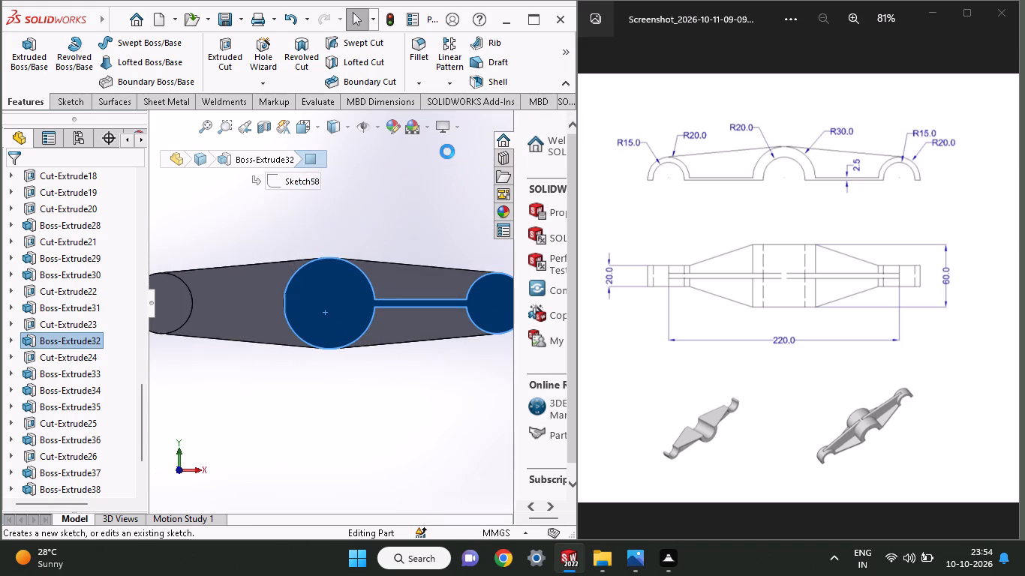
left_click(101, 85)
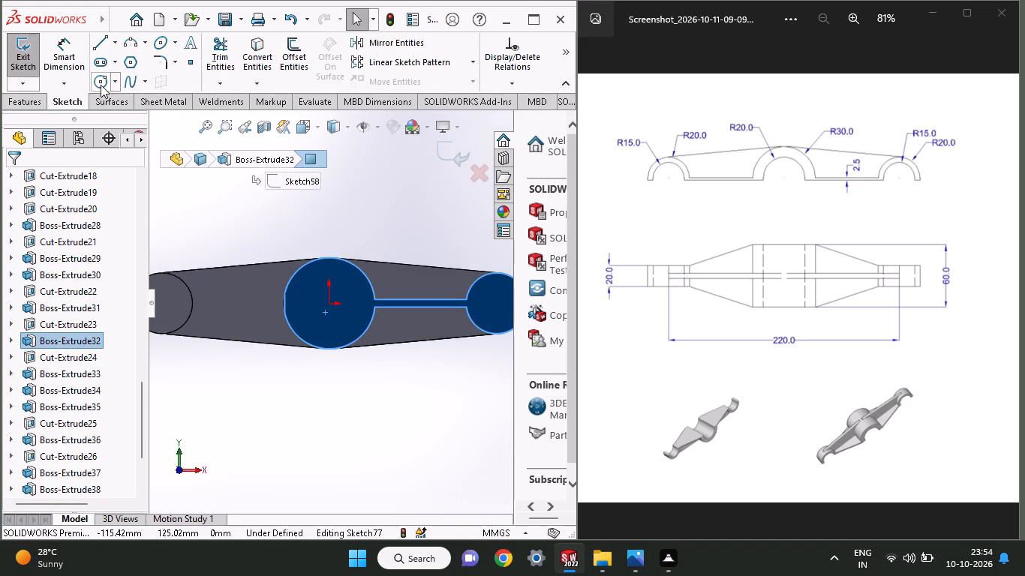
left_click(330, 303)
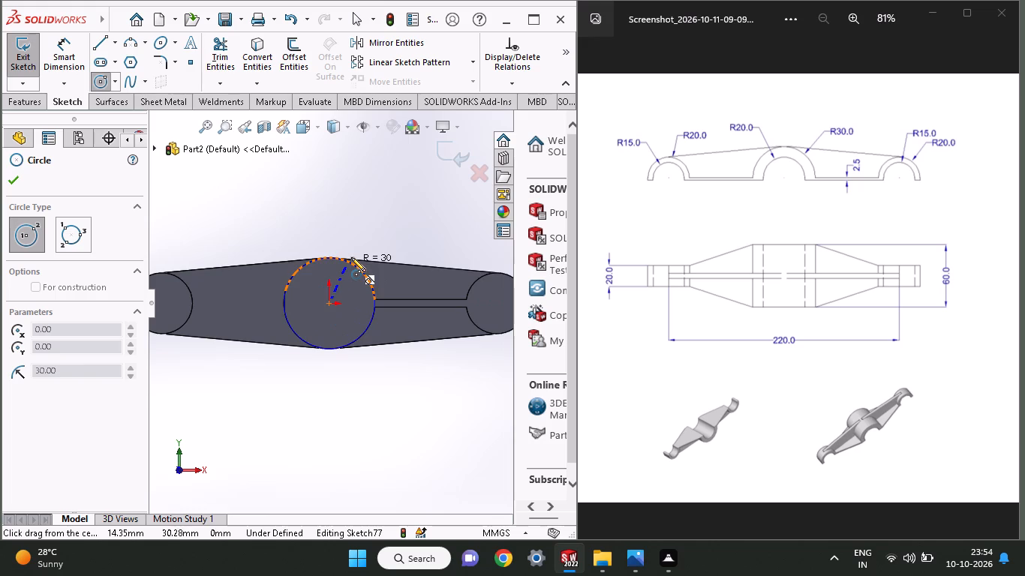
left_click(352, 263)
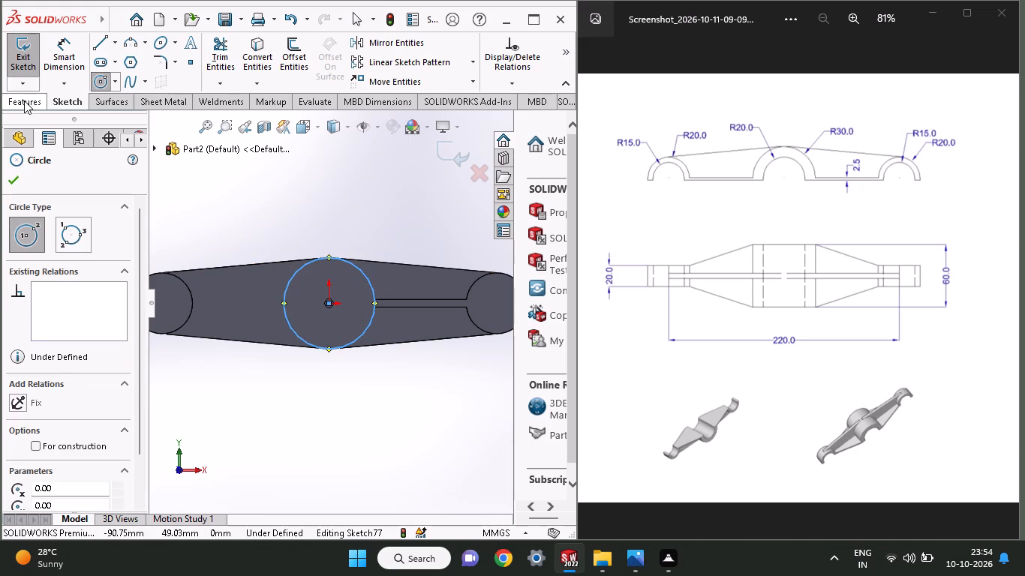
Extrude the central boss circle to a blind depth of 27.5 mm, reversed toward the plate.
left_click(24, 100)
left_click(11, 78)
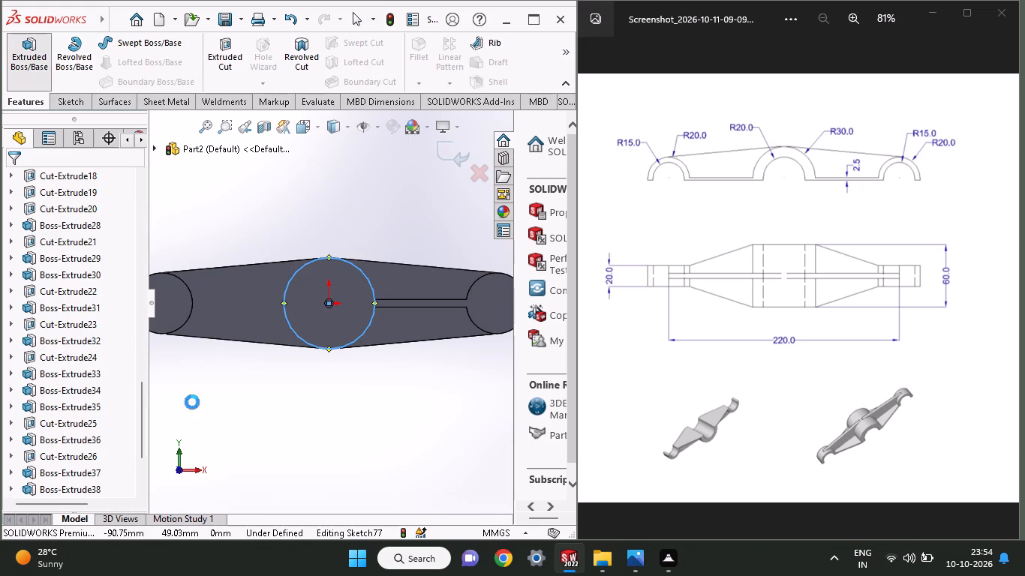
middle_click_drag(258, 428, 277, 333)
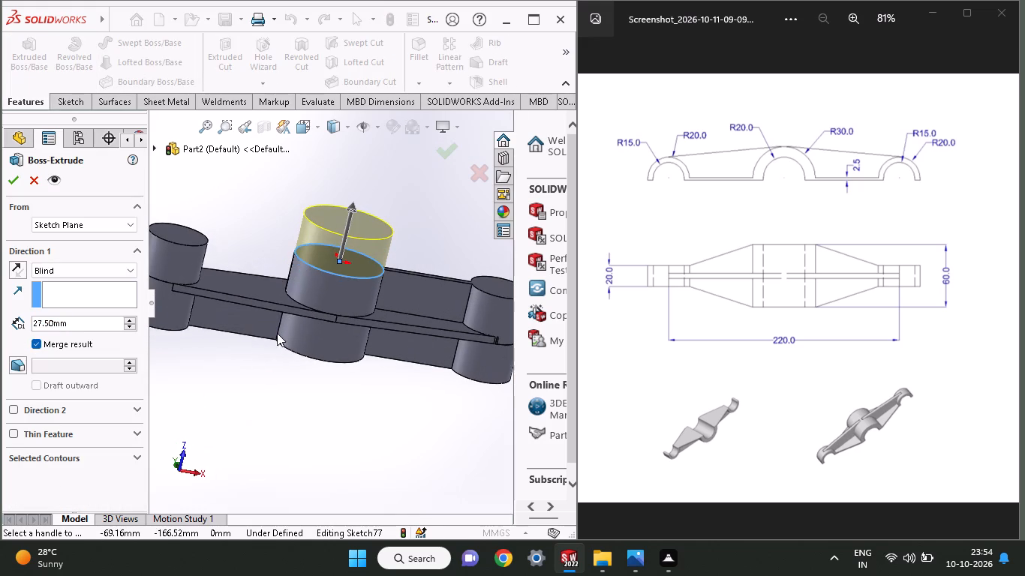
left_click(17, 274)
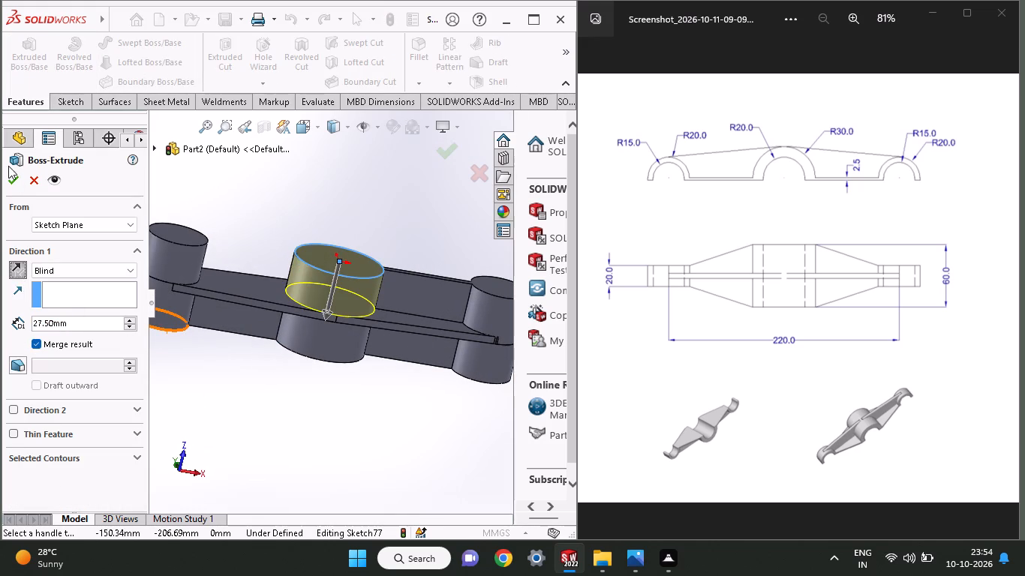
left_click(16, 183)
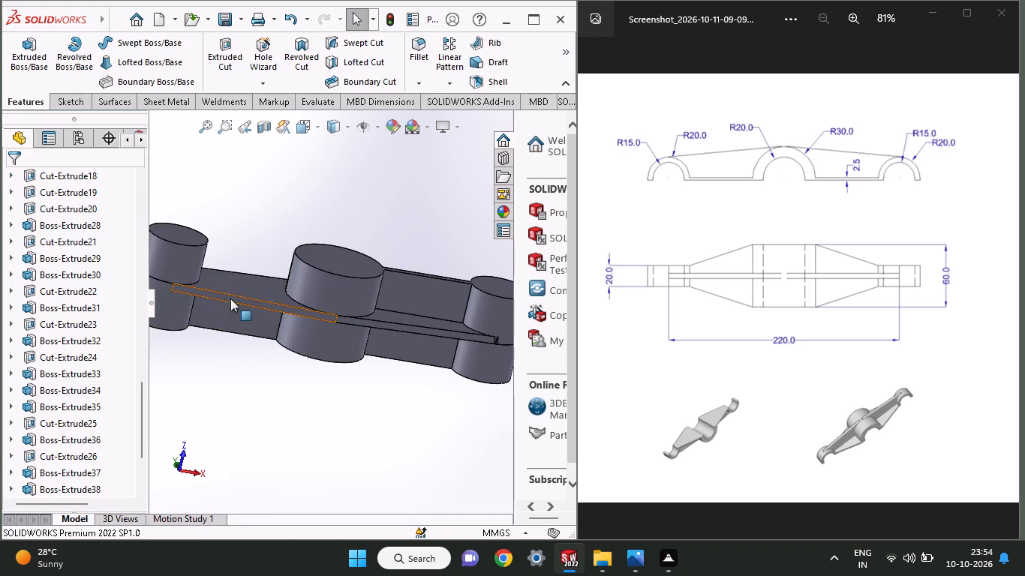
Start a sketch on the cleared plate face and draw a horizontal centreline-height line from the end boss's edge to the central boss's edge.
middle_click_drag(272, 380, 287, 450)
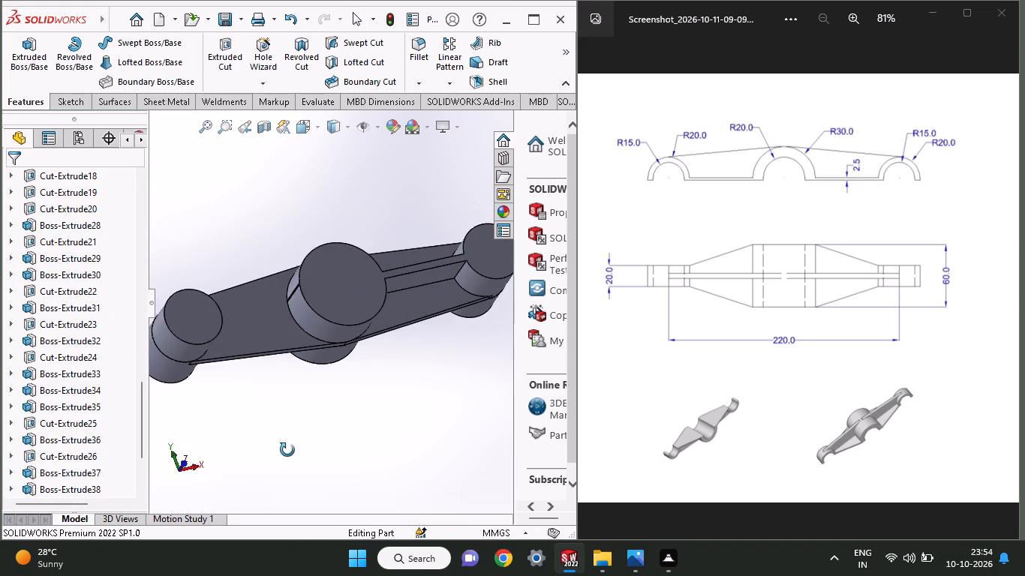
middle_click_drag(287, 450, 277, 438)
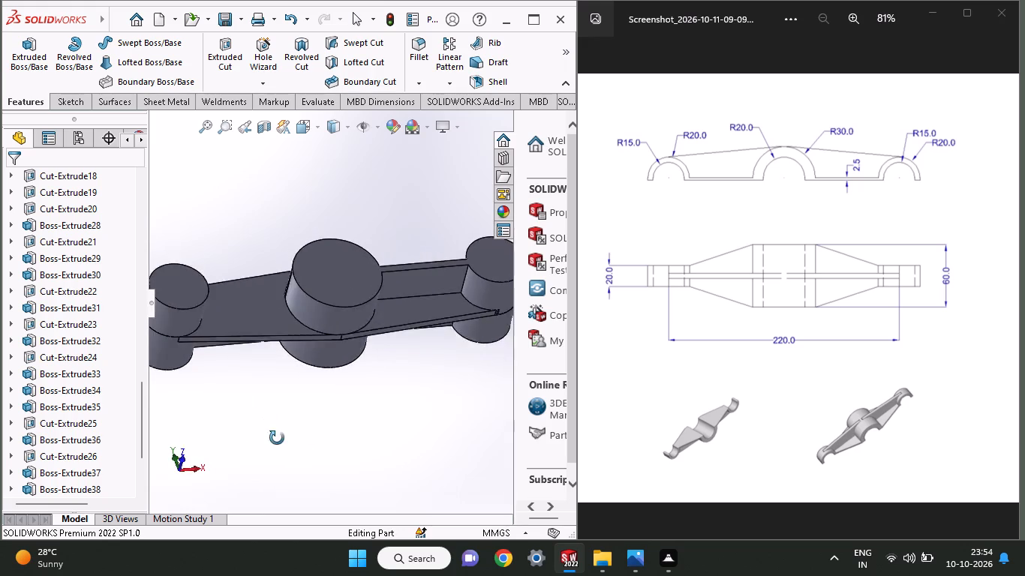
middle_click_drag(277, 438, 278, 454)
left_click(240, 332)
left_click(309, 286)
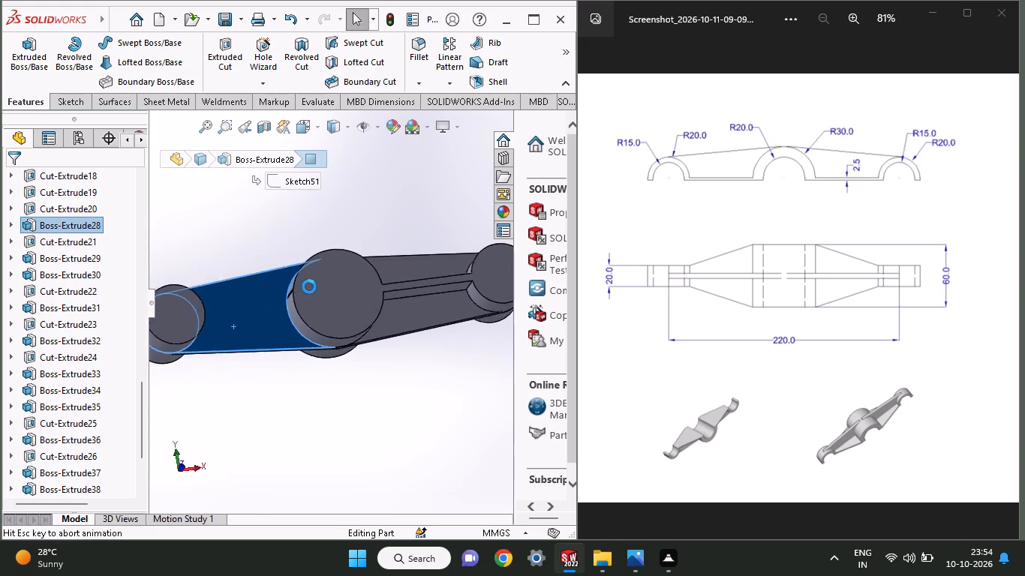
left_click(110, 40)
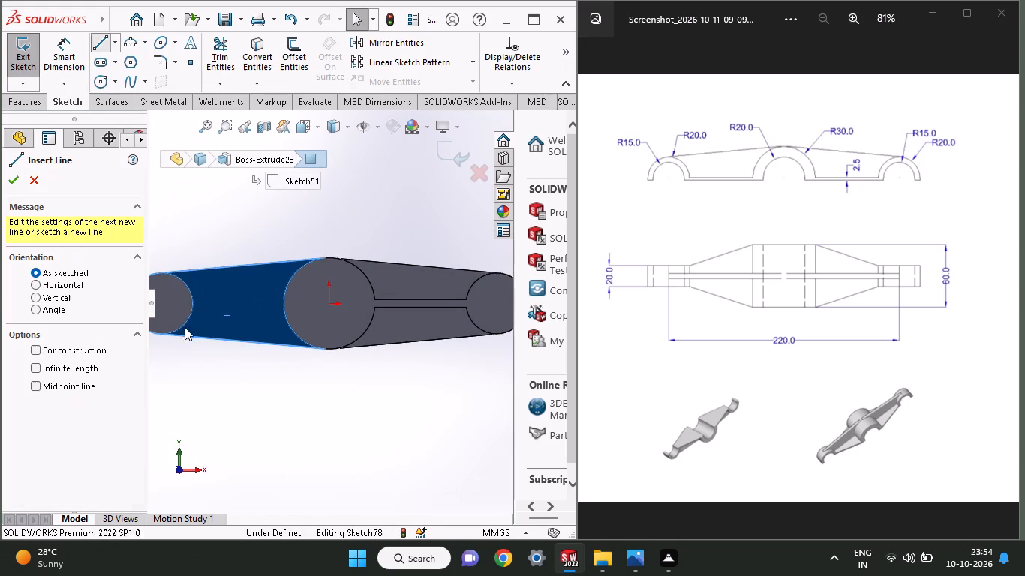
left_click(194, 302)
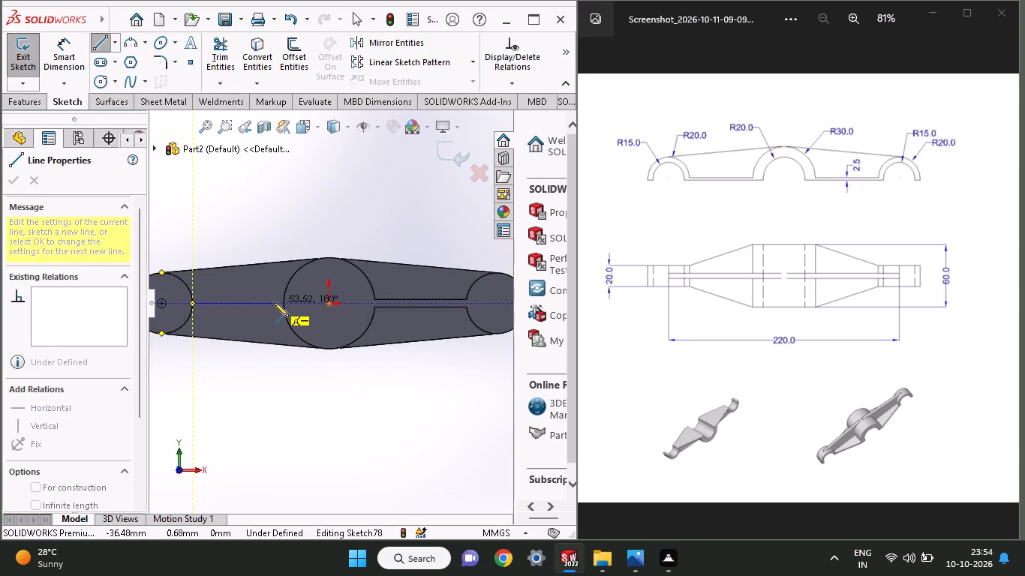
left_click(286, 302)
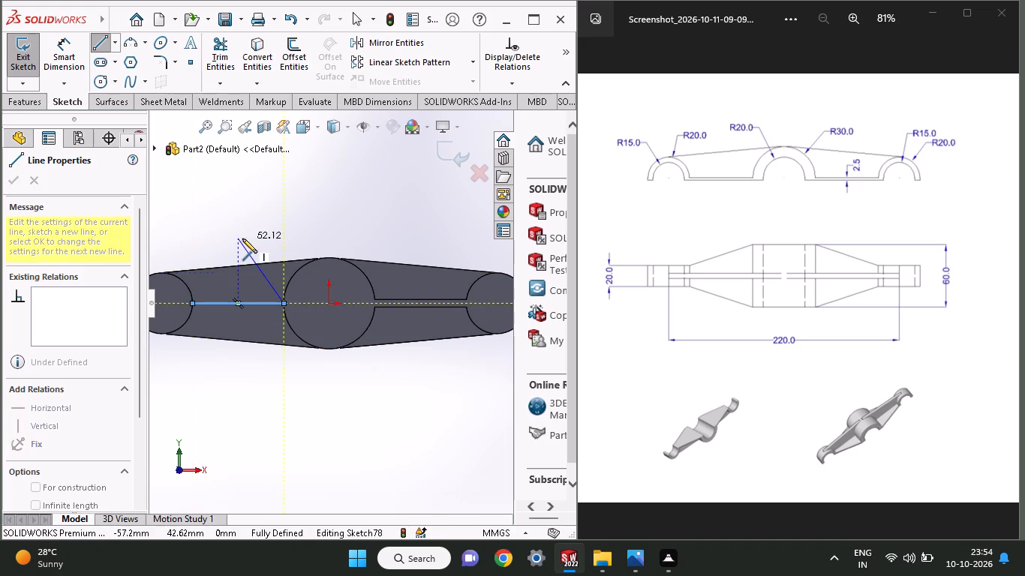
right_click(242, 238)
left_click(262, 247)
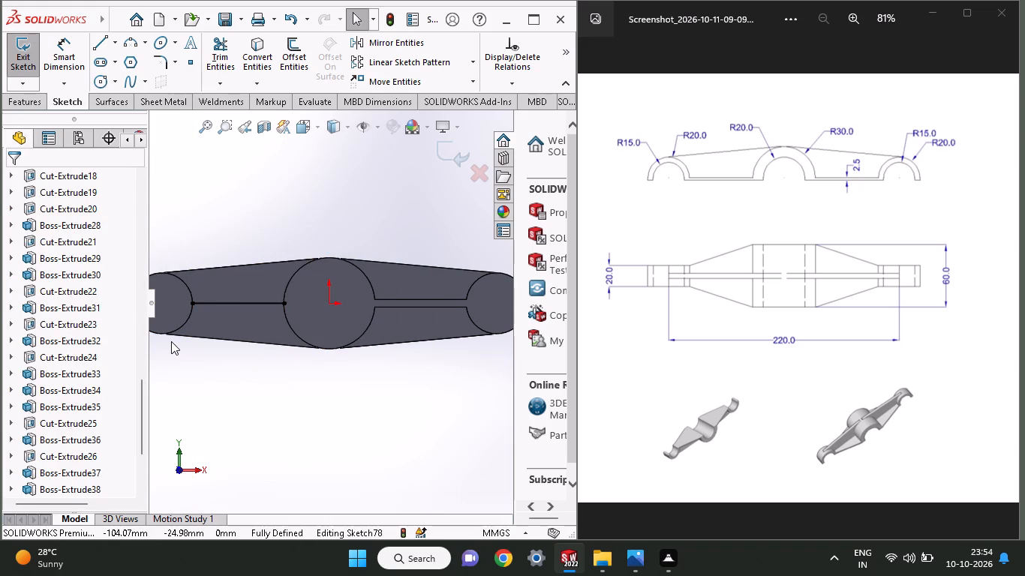
Draw a 20 mm radius circle centred on the end boss, matching its outer edge.
scroll(180, 326, "up", 2, "ctrl")
scroll(205, 331, "down", 6, "ctrl")
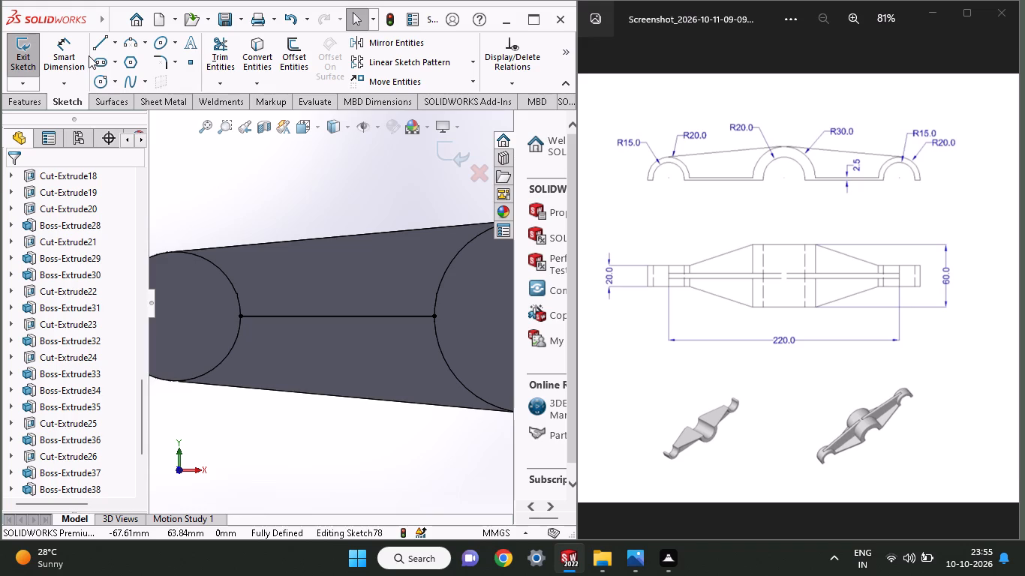
left_click(105, 82)
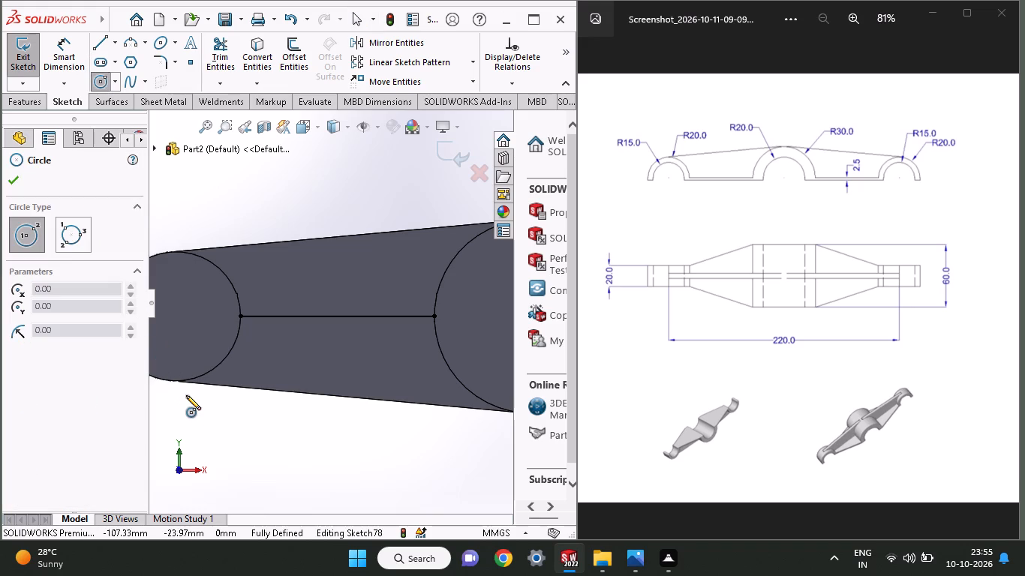
left_click(179, 316)
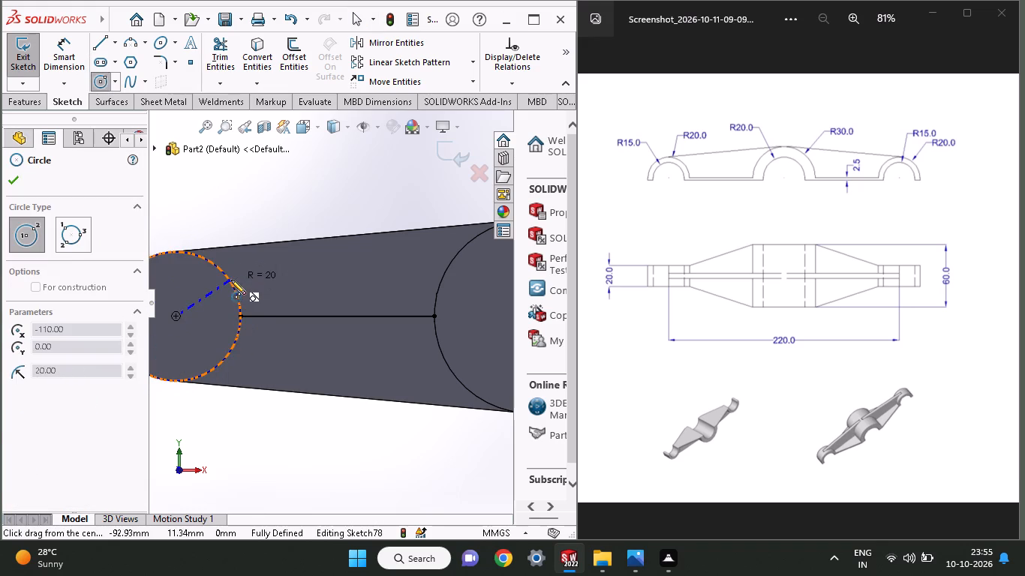
left_click(231, 280)
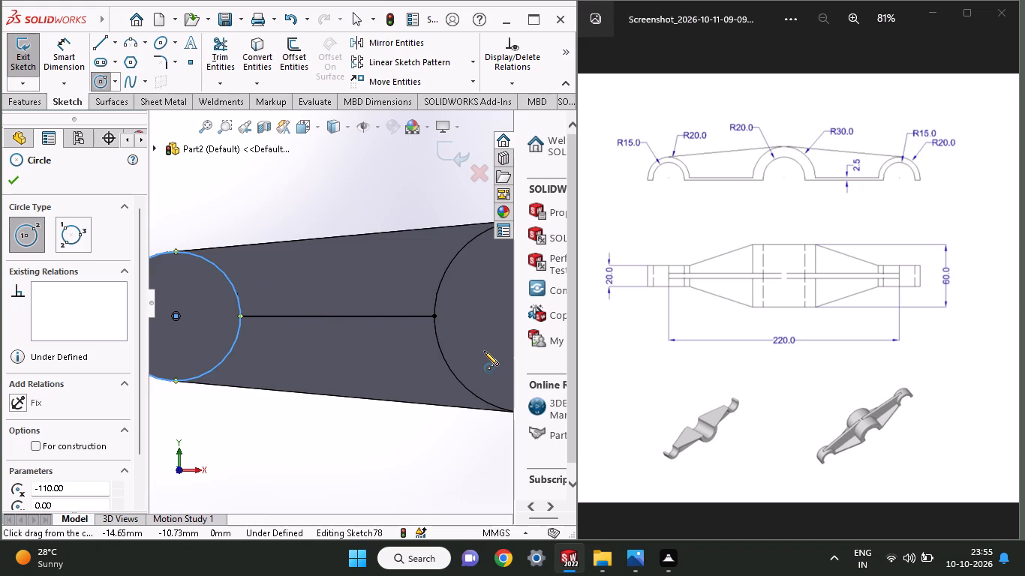
Draw a 30 mm radius circle centred on the origin, matching the central boss's outer edge.
scroll(484, 351, "up", 3, "ctrl")
scroll(433, 301, "down", 1, "ctrl")
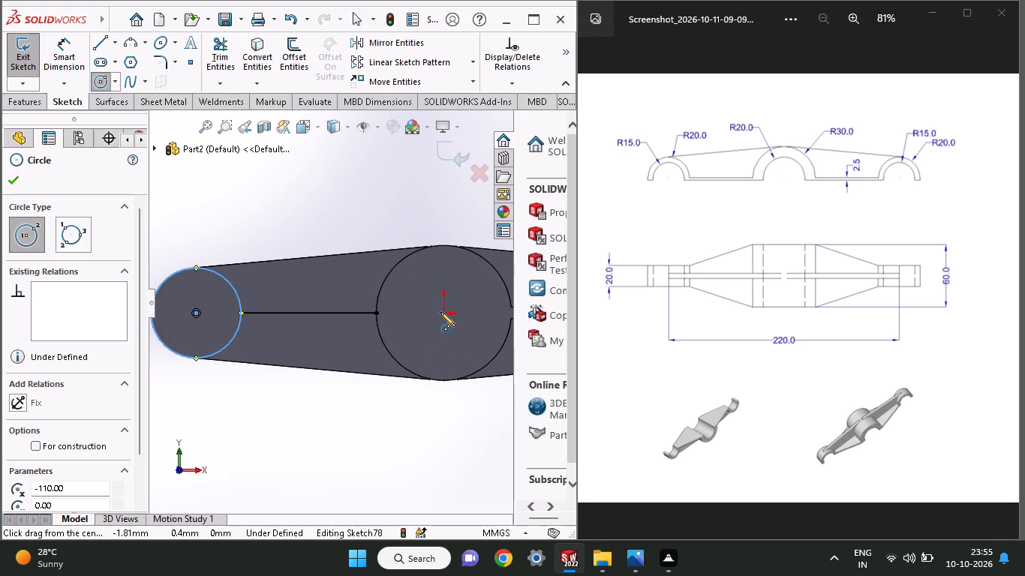
left_click(443, 313)
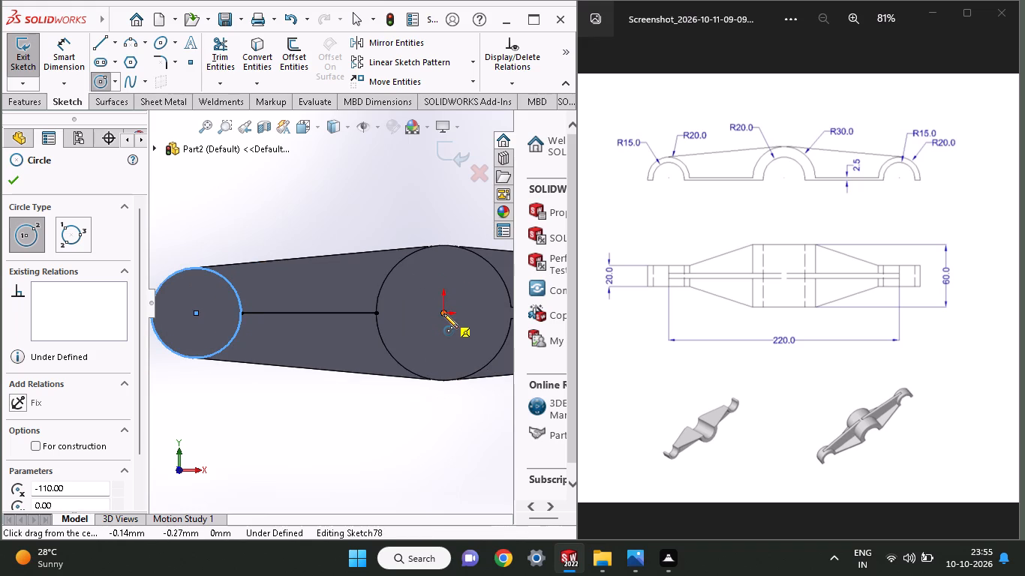
left_click(398, 264)
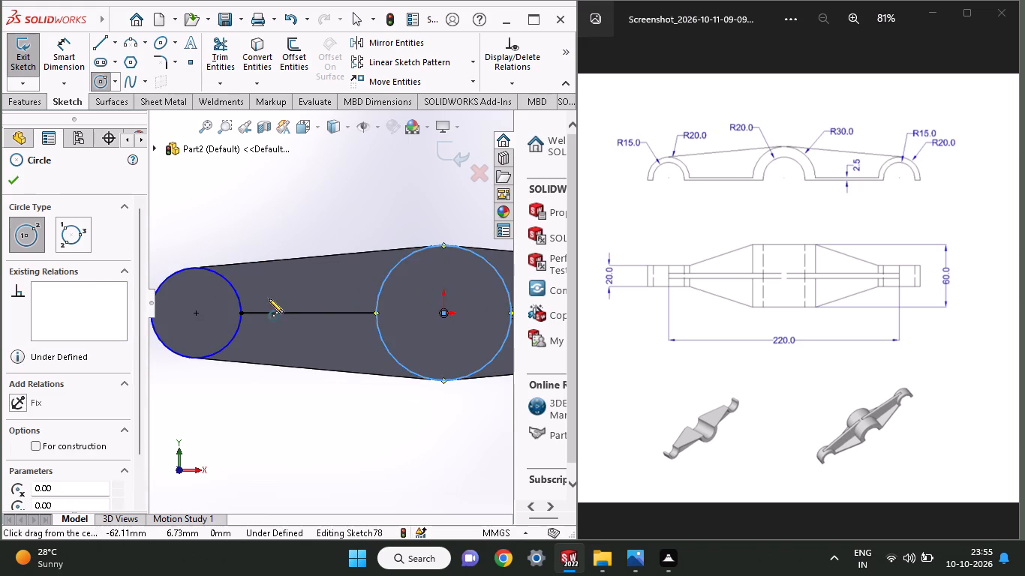
left_click(15, 177)
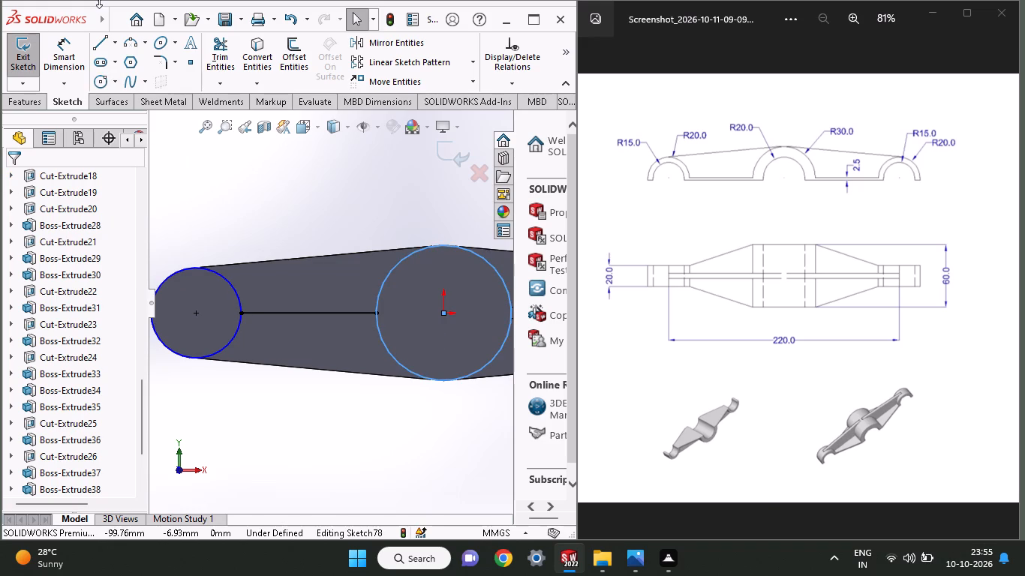
Draw a horizontal line about 72 mm long above the centreline, crossing both boss circles, and give it a horizontal relation.
scroll(295, 222, "up", 2, "ctrl")
scroll(295, 222, "down", 2, "ctrl")
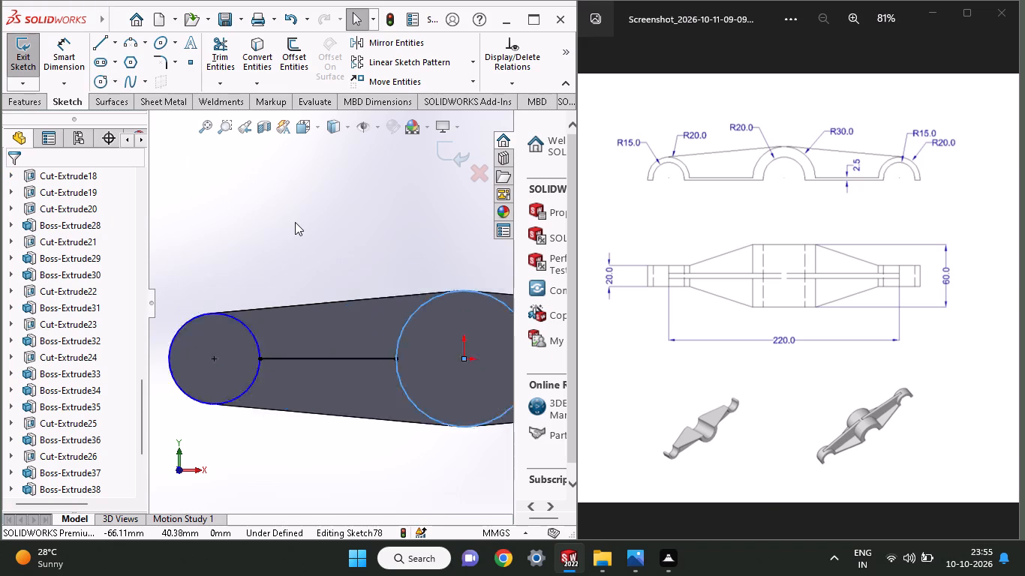
scroll(295, 222, "down", 3, "ctrl")
scroll(295, 222, "up", 3, "ctrl")
scroll(369, 394, "down", 1, "ctrl")
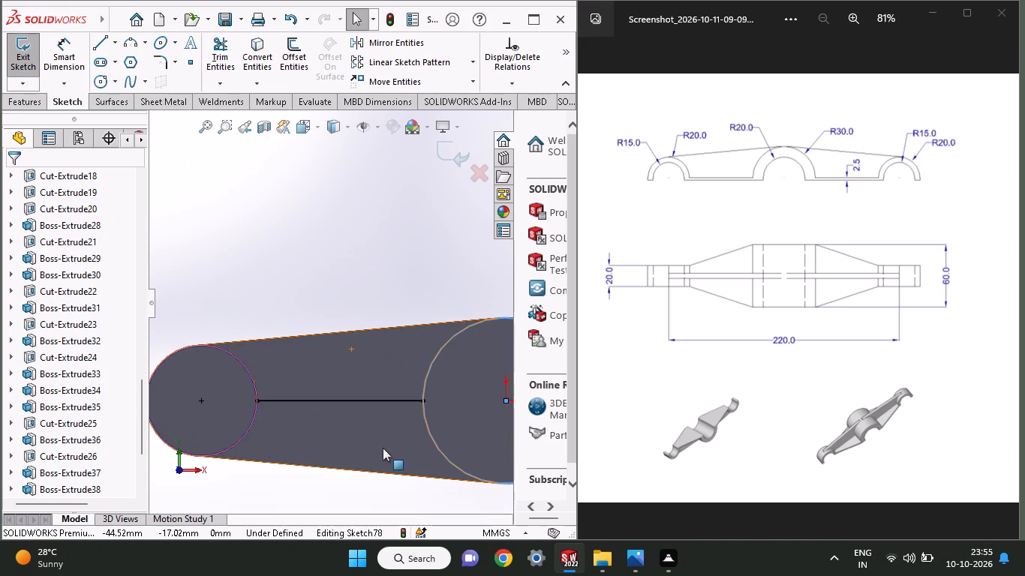
scroll(383, 448, "down", 2, "ctrl")
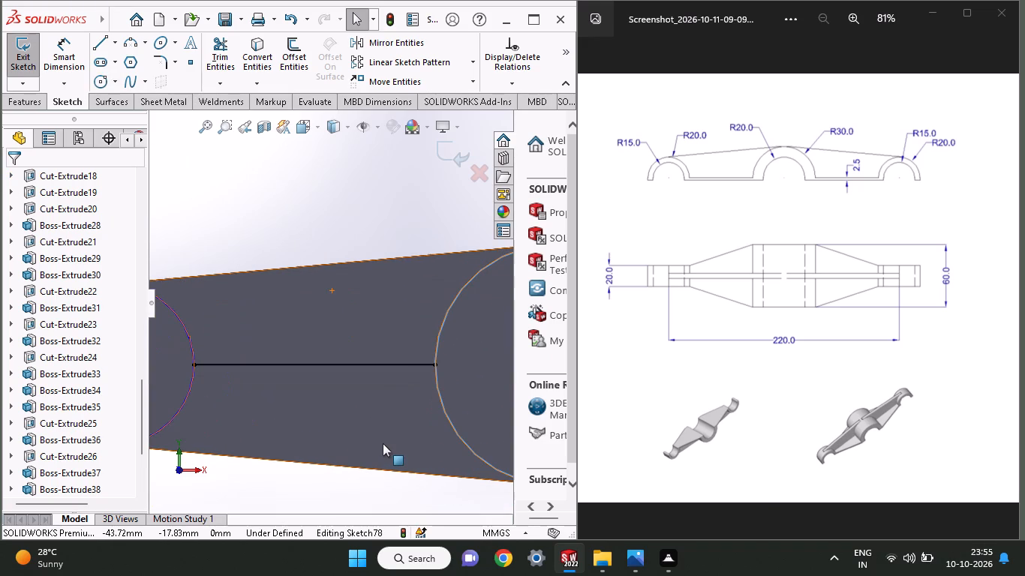
scroll(383, 443, "up", 1, "ctrl")
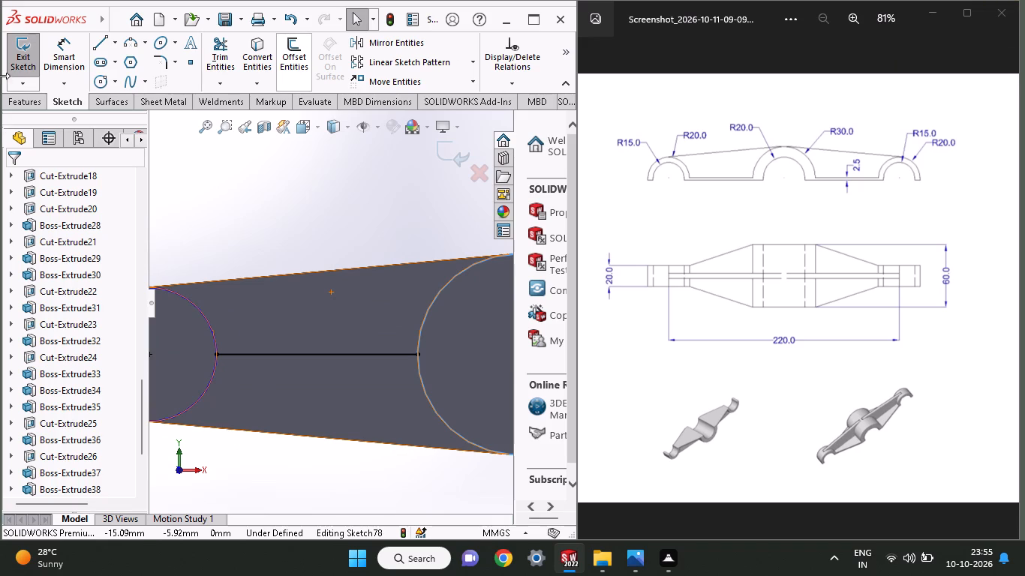
left_click(100, 51)
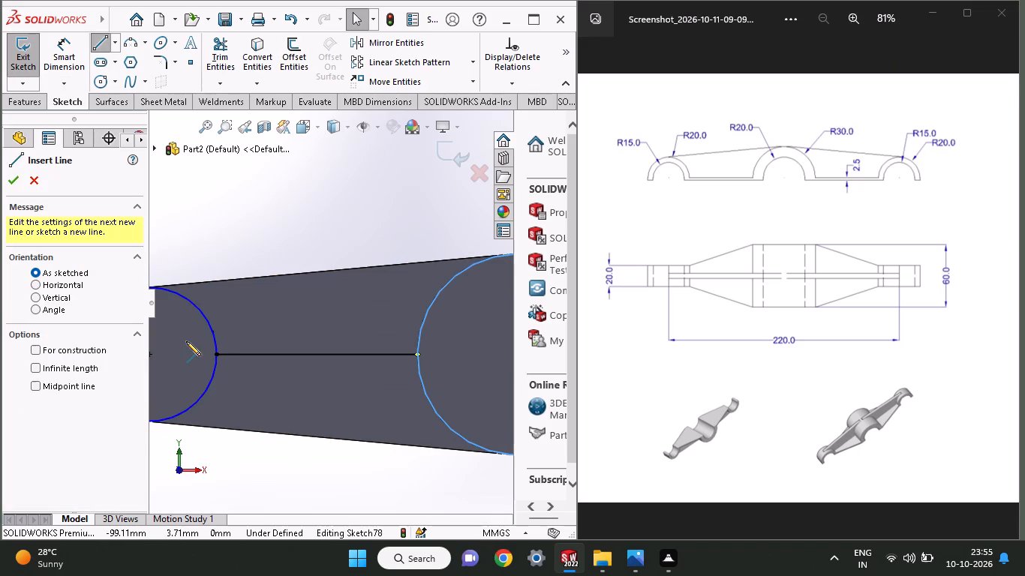
left_click(198, 335)
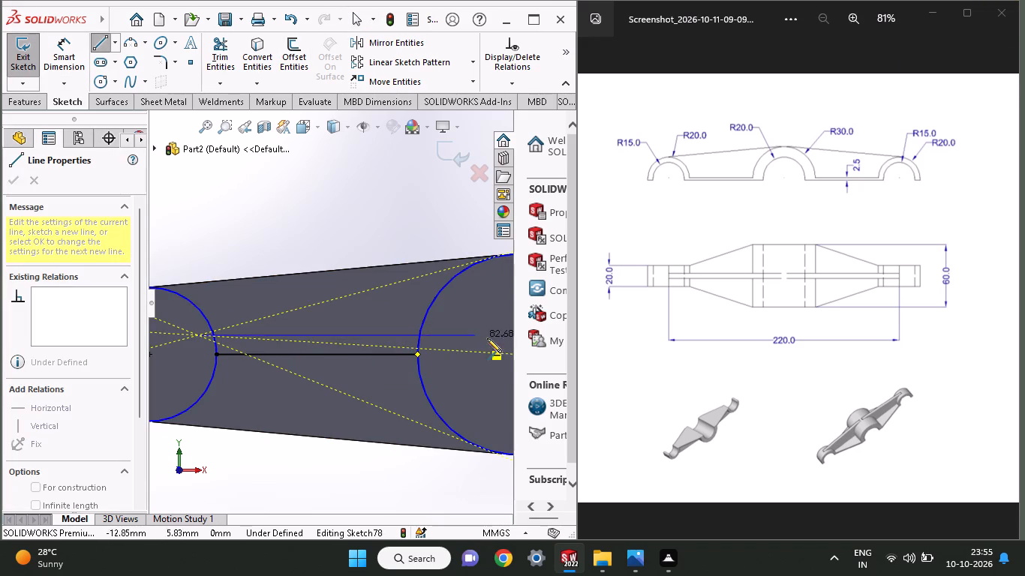
left_click(440, 333)
right_click(222, 209)
left_click(242, 225)
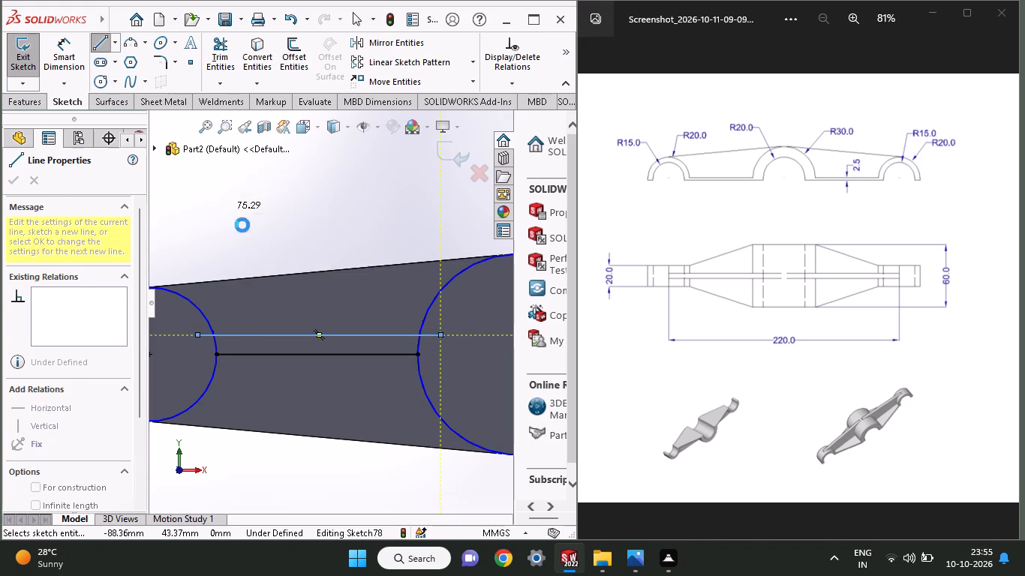
left_click(283, 332)
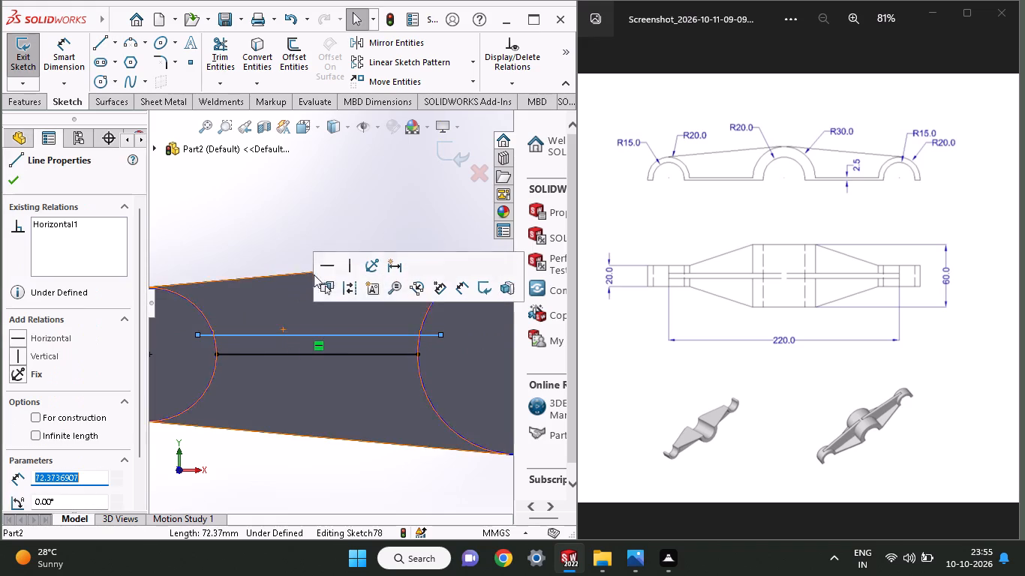
left_click(325, 265)
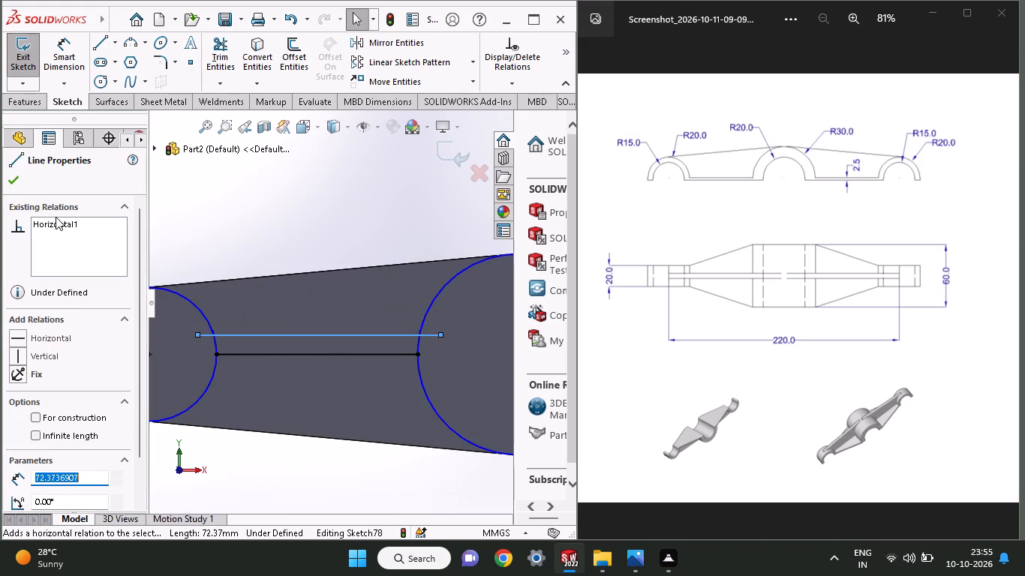
left_click(13, 181)
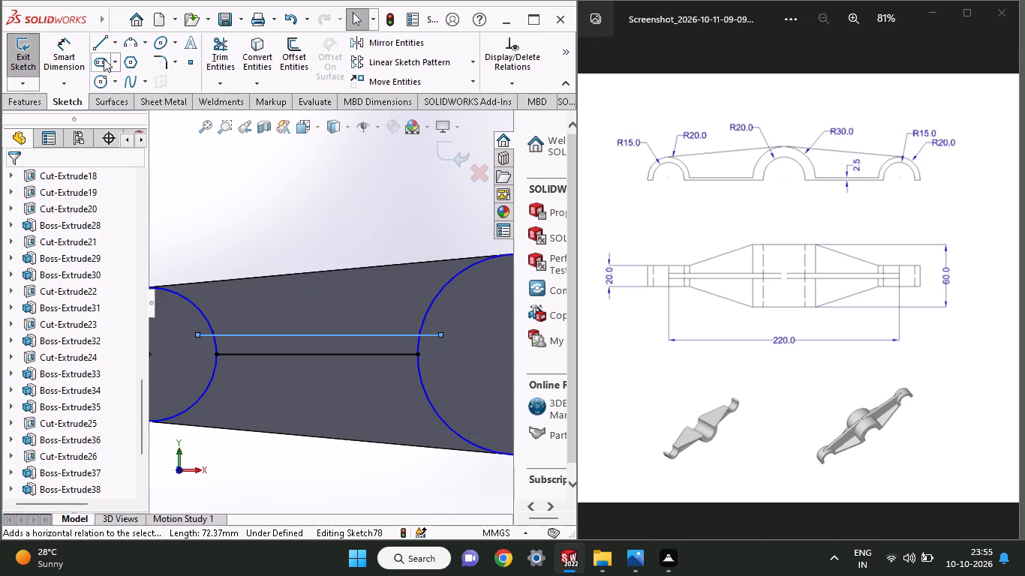
Draw a second horizontal line about 74 mm long below the centreline, crossing both boss circles.
left_click(96, 49)
left_click(194, 369)
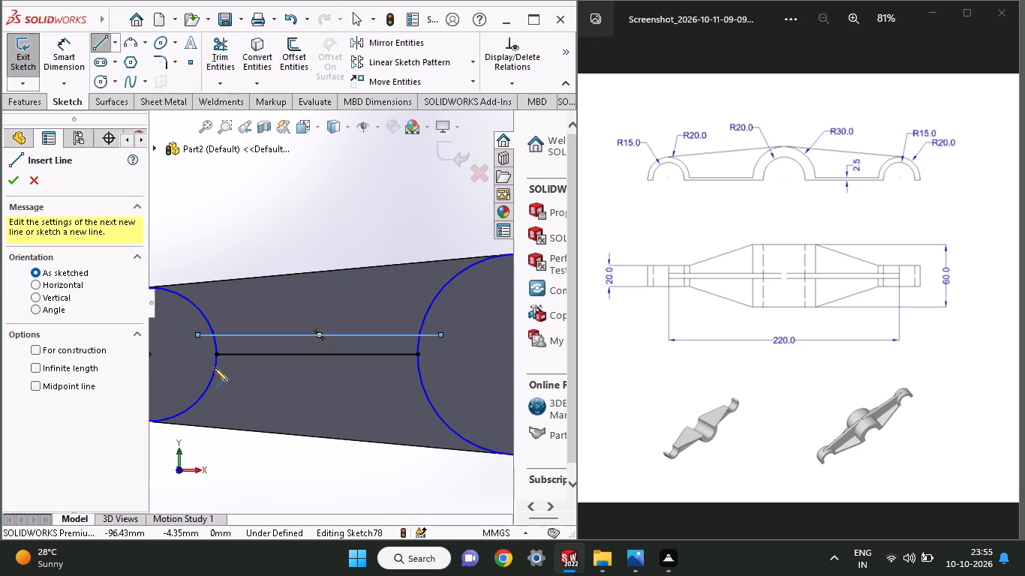
left_click(442, 373)
right_click(290, 228)
left_click(315, 244)
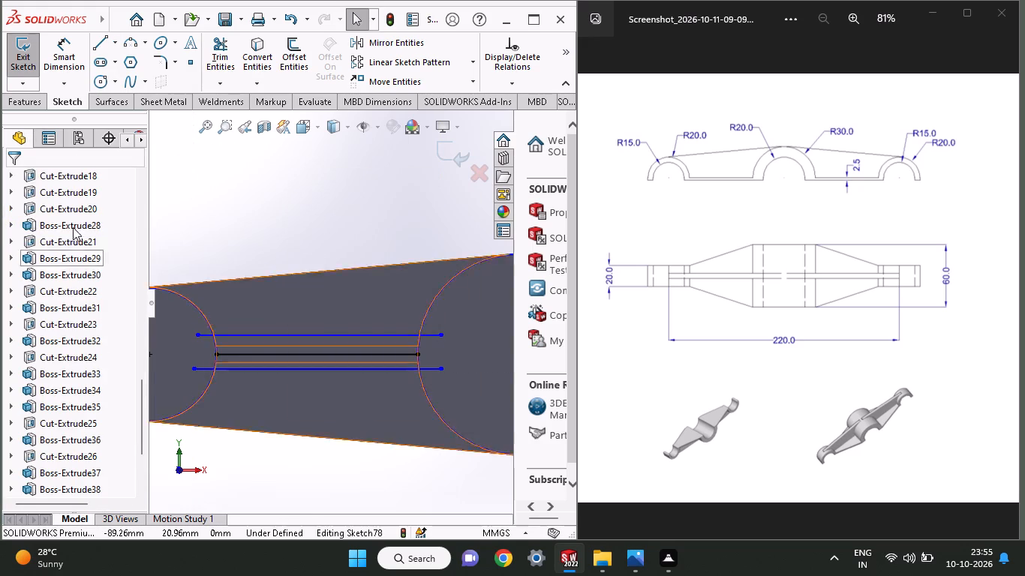
Dimension the upper line 2.5 mm from the centreline's endpoint on the central boss.
left_click(55, 70)
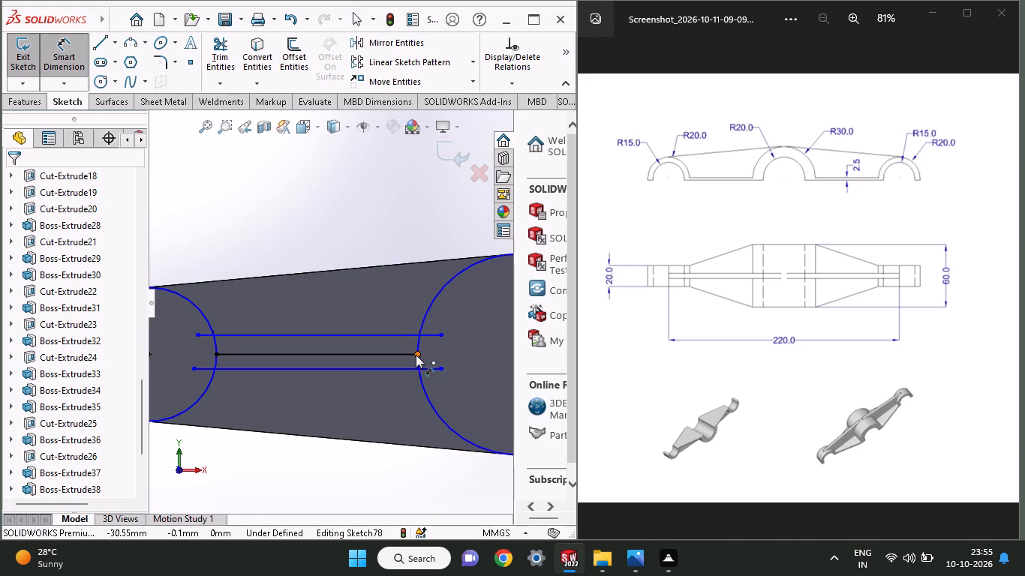
left_click(416, 355)
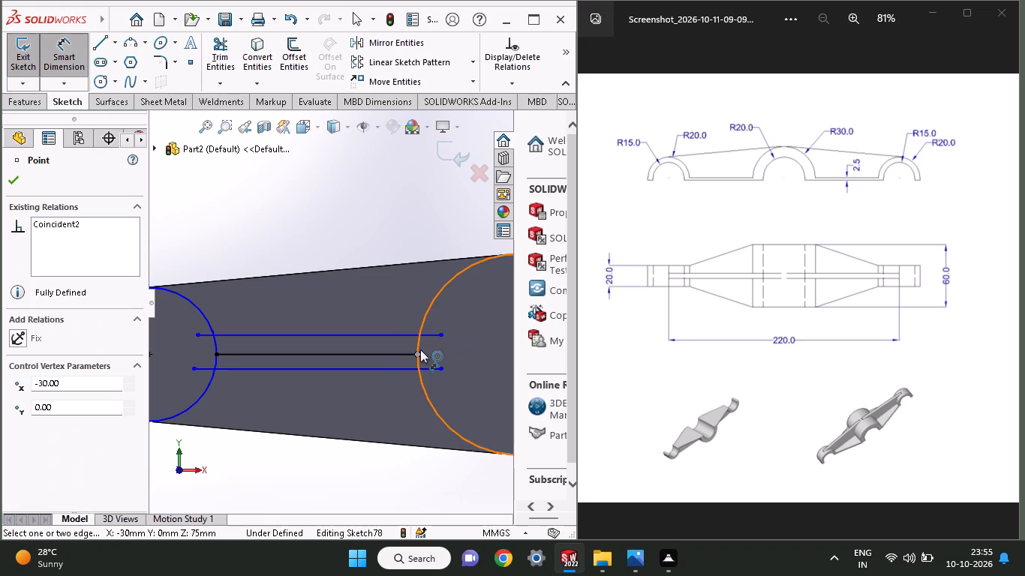
left_click(443, 337)
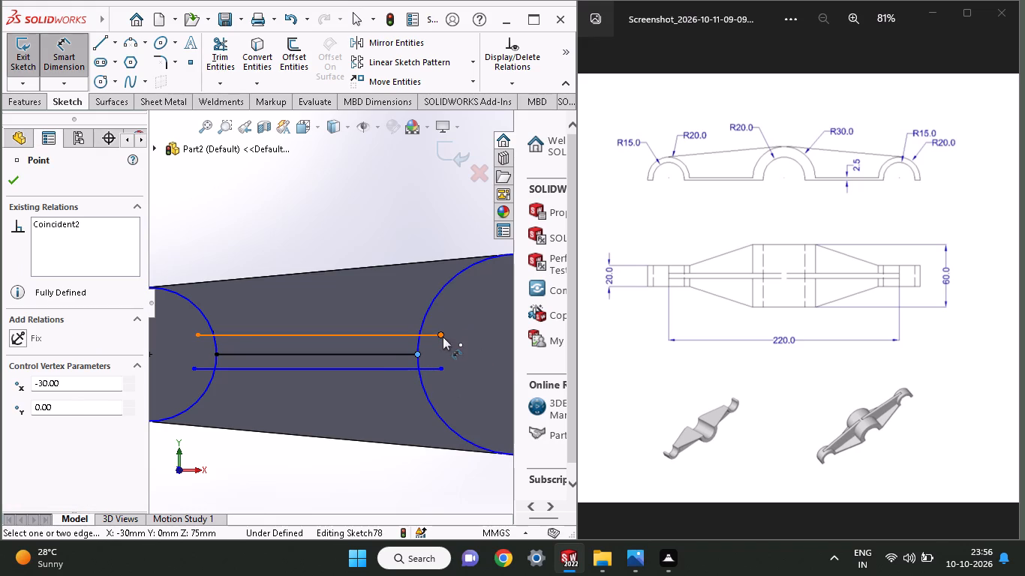
left_click(484, 343)
type("2.5")
key("Return")
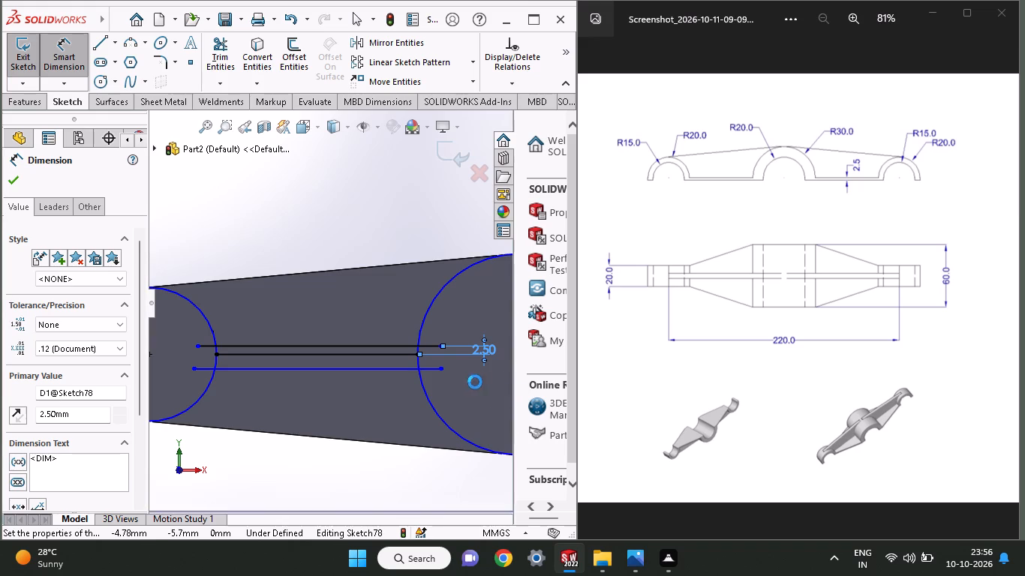
Dimension the lower line 2.5 mm from the centreline's endpoint on the central boss.
left_click(438, 367)
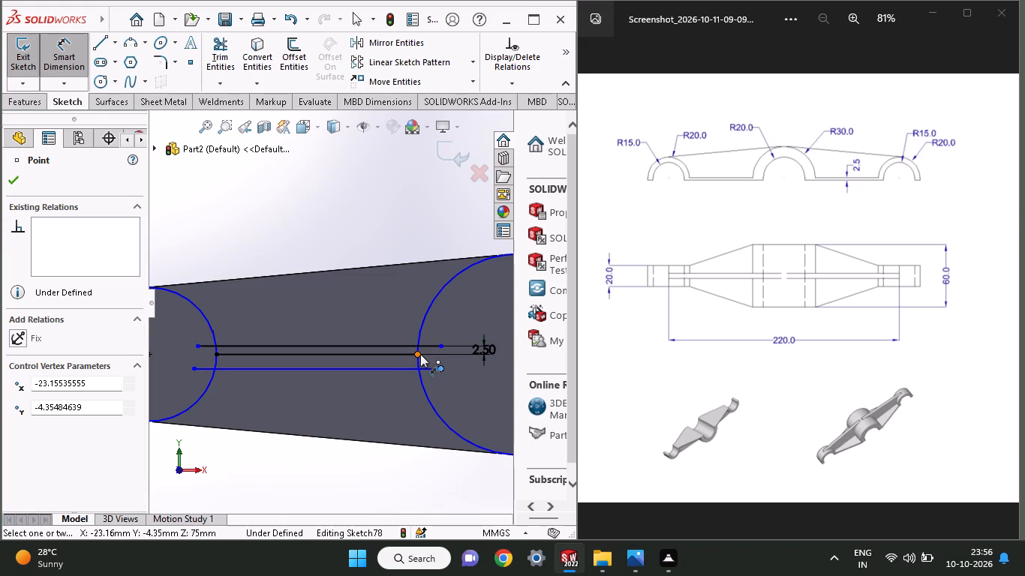
left_click(420, 354)
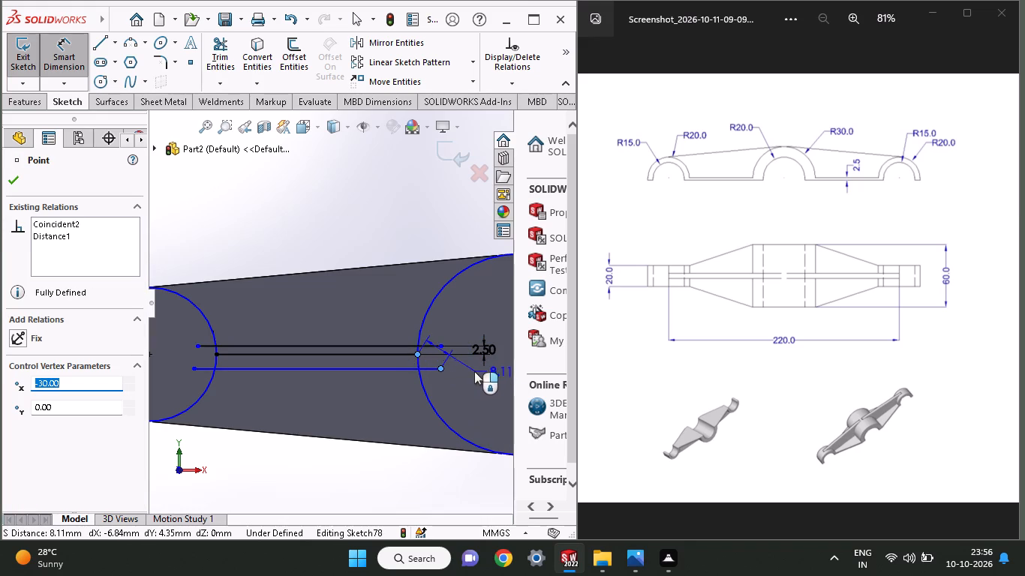
left_click(460, 363)
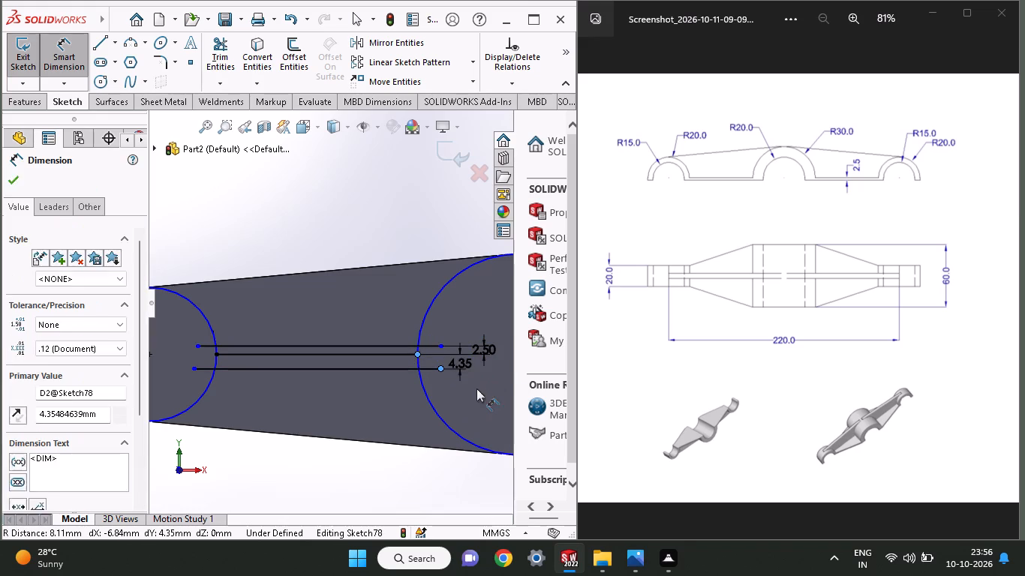
type("2.5")
key("Return")
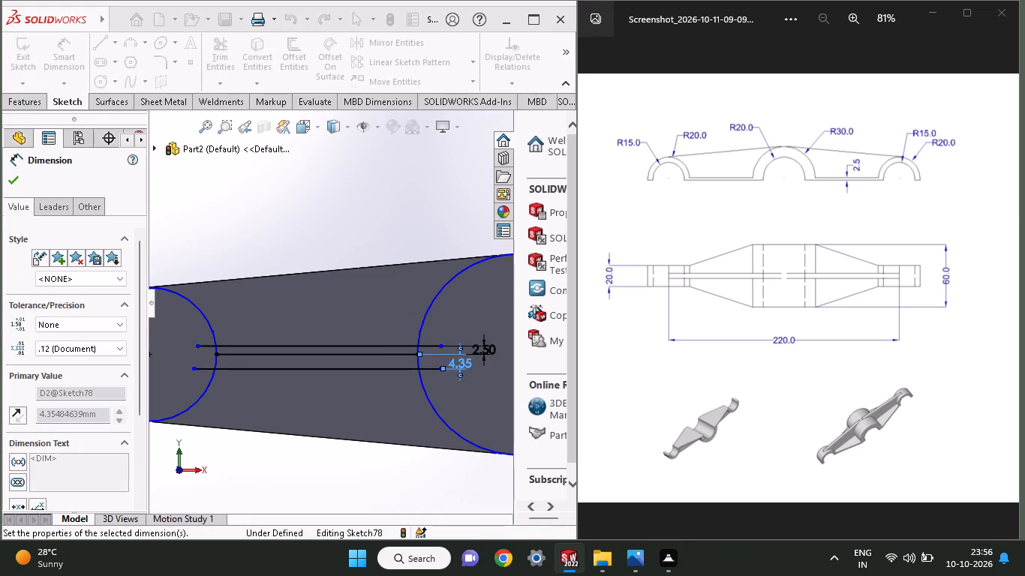
left_click(16, 183)
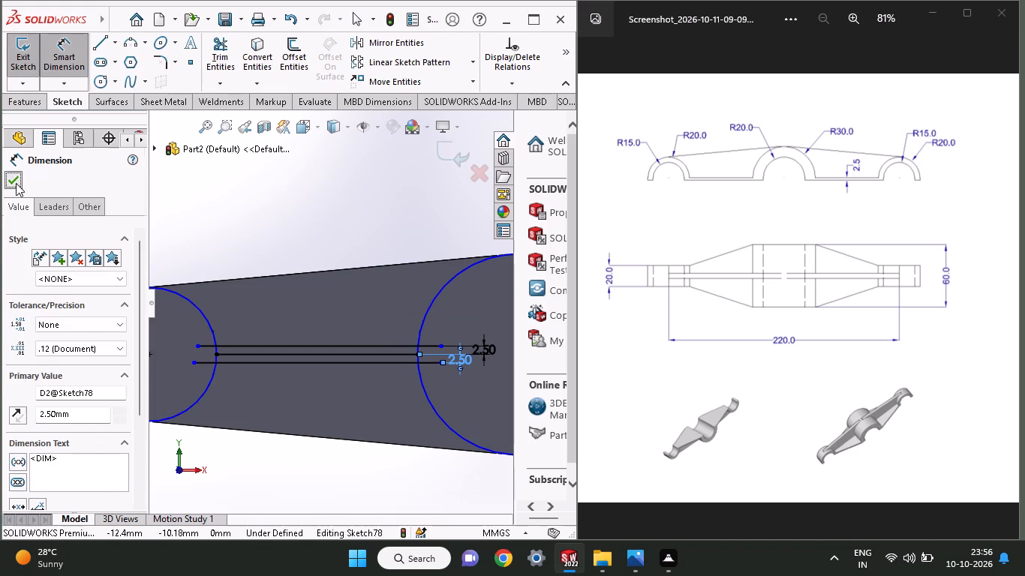
Trim both circles and the overhanging line ends, leaving only the narrow rib profile between the end boss and the central boss.
left_click(211, 37)
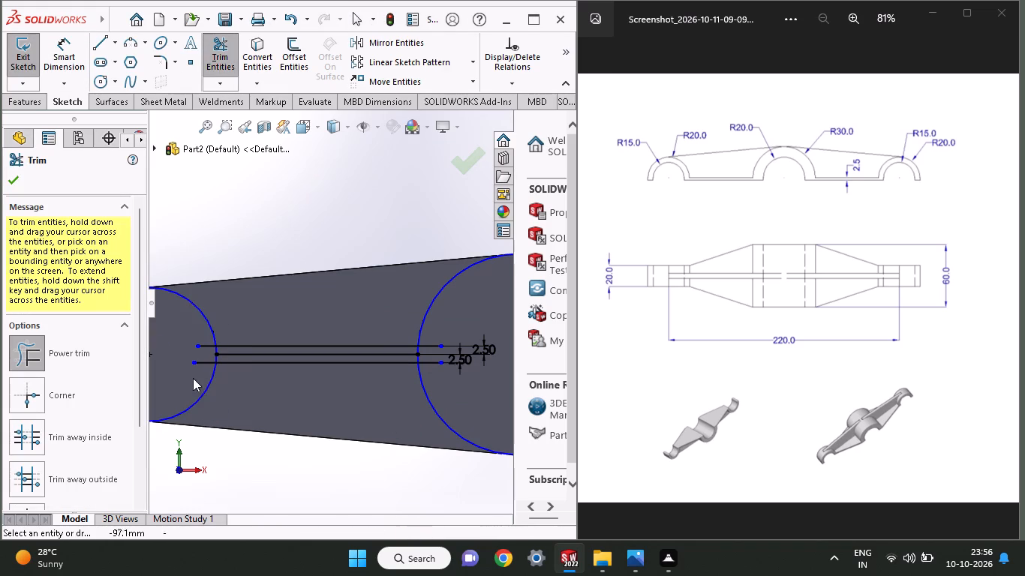
left_click_drag(193, 378, 232, 385)
left_click_drag(198, 317, 202, 343)
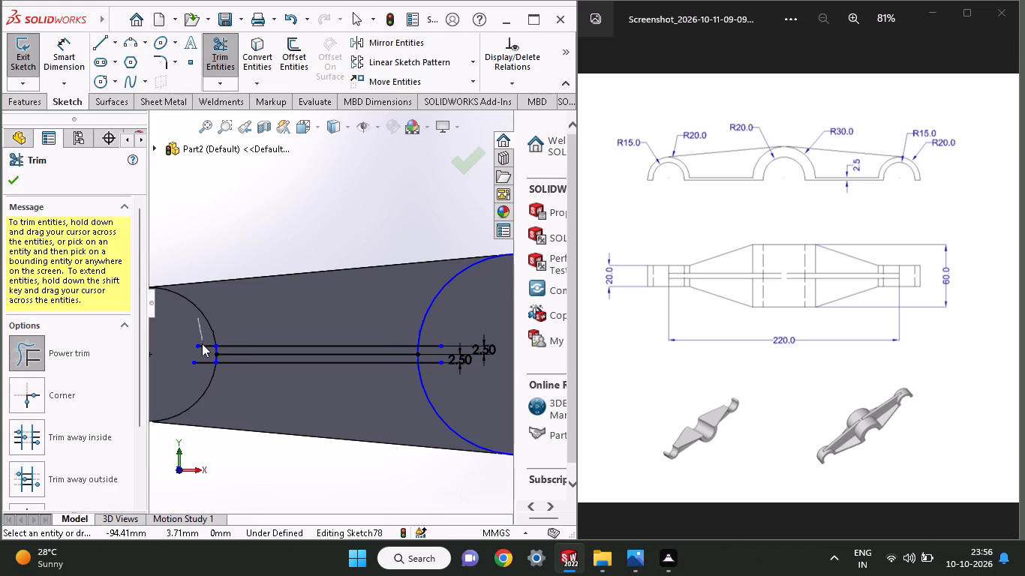
left_click_drag(202, 343, 204, 377)
left_click_drag(457, 317, 415, 315)
left_click_drag(435, 333, 434, 379)
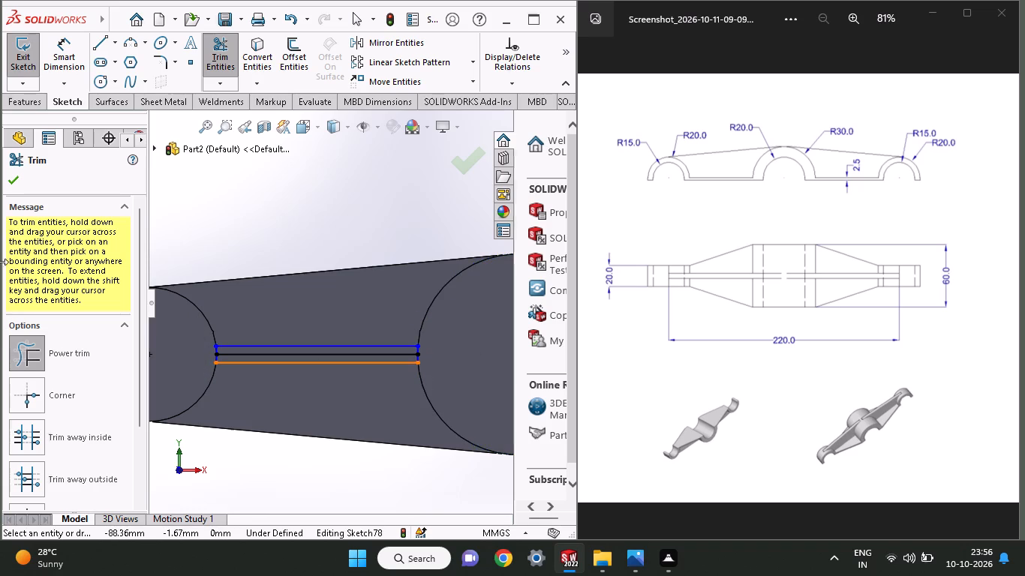
left_click(10, 174)
Extrude both rib regions on either side of the centreline to a blind depth of 27.5 mm, merged with the body.
left_click(13, 103)
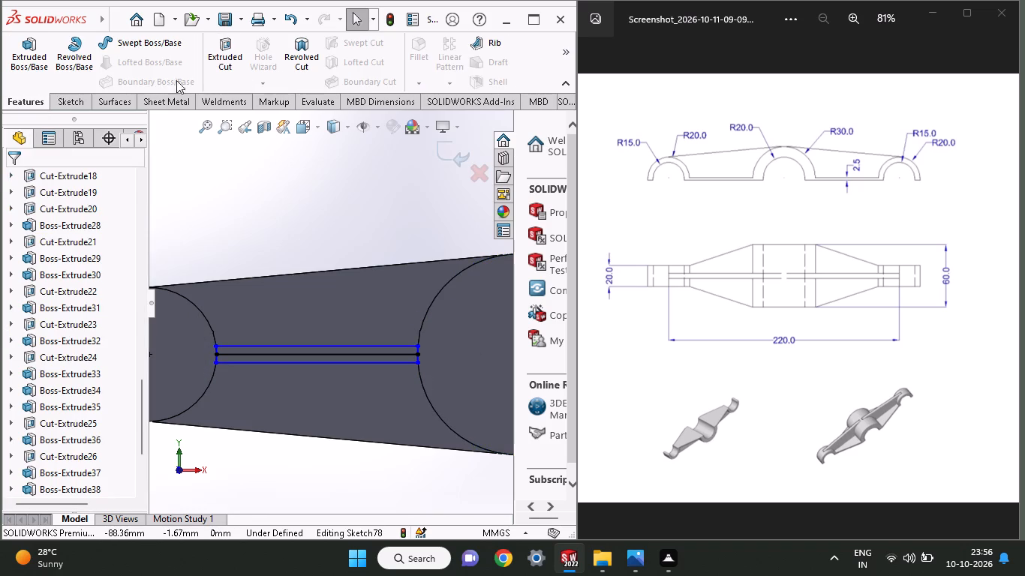
left_click(26, 72)
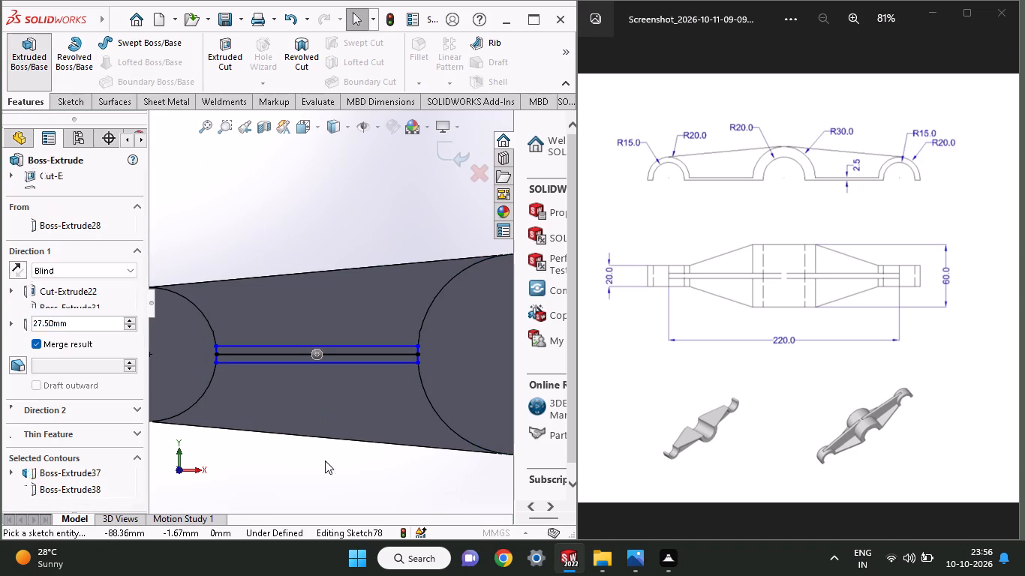
scroll(346, 382, "down", 1, "ctrl")
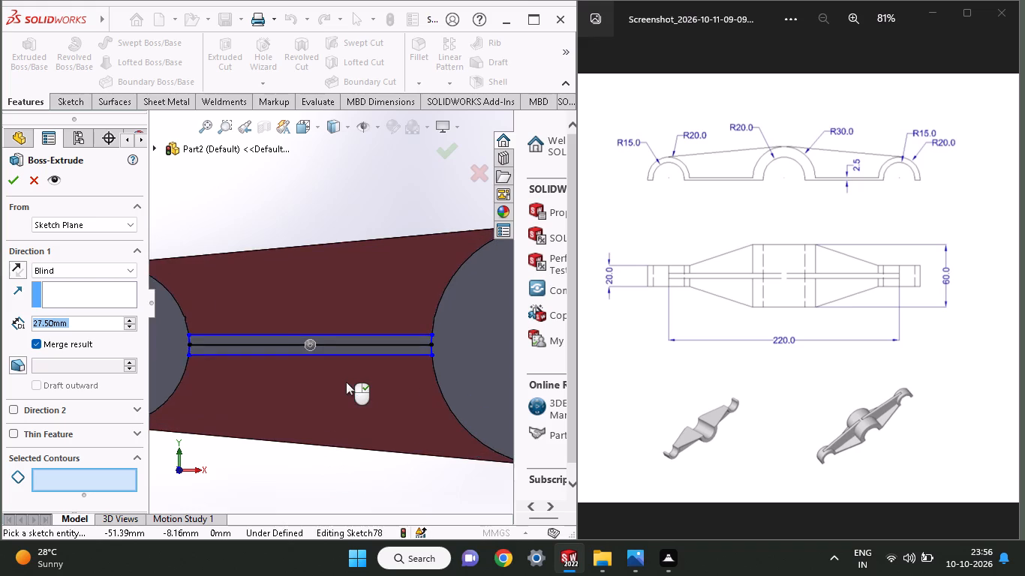
scroll(346, 382, "down", 5, "ctrl")
left_click(342, 326)
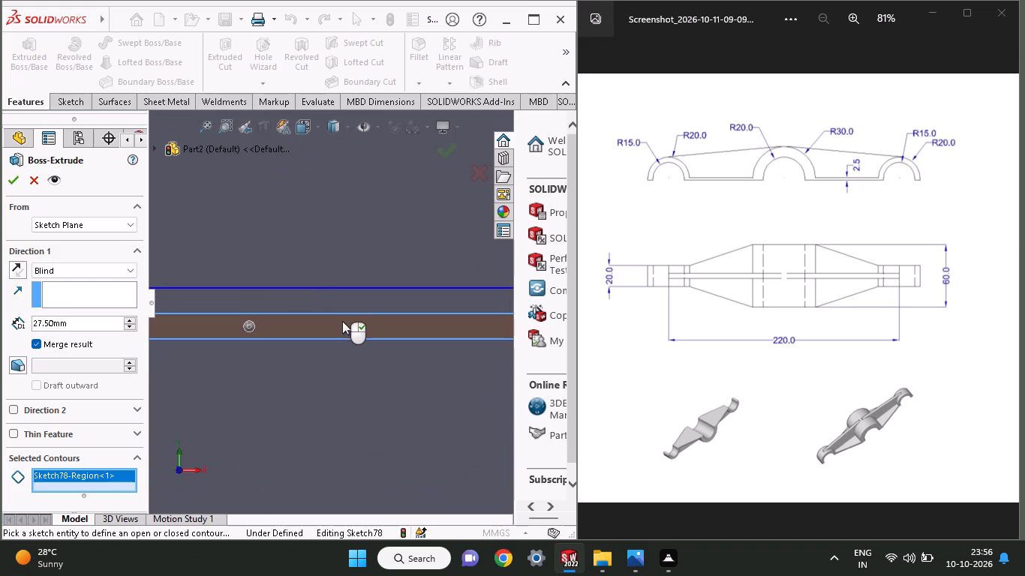
left_click(341, 307)
scroll(338, 345, "up", 3, "ctrl")
middle_click_drag(348, 370, 342, 333)
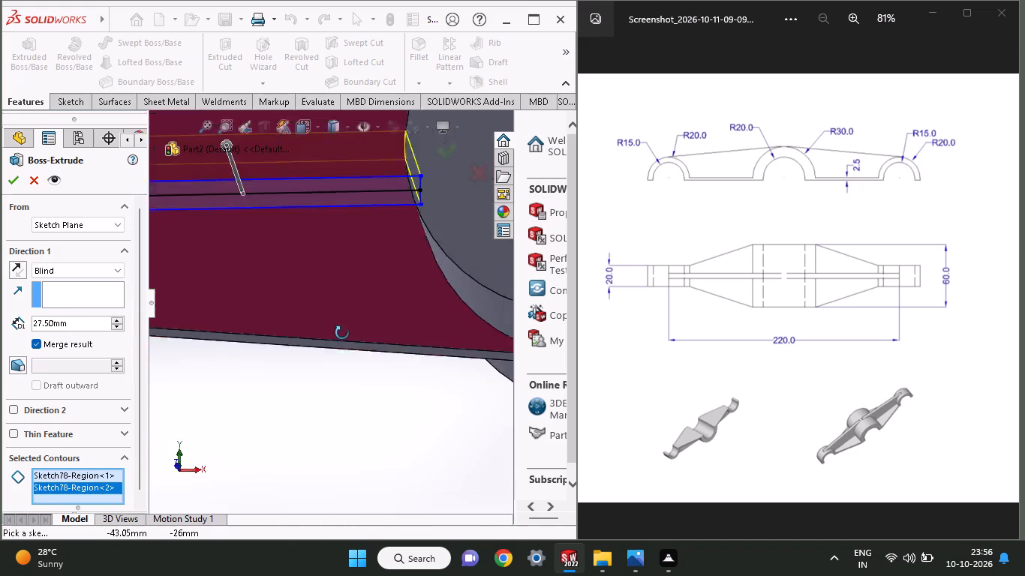
middle_click_drag(342, 333, 343, 325)
scroll(342, 325, "up", 6, "ctrl")
middle_click_drag(340, 325, 347, 246)
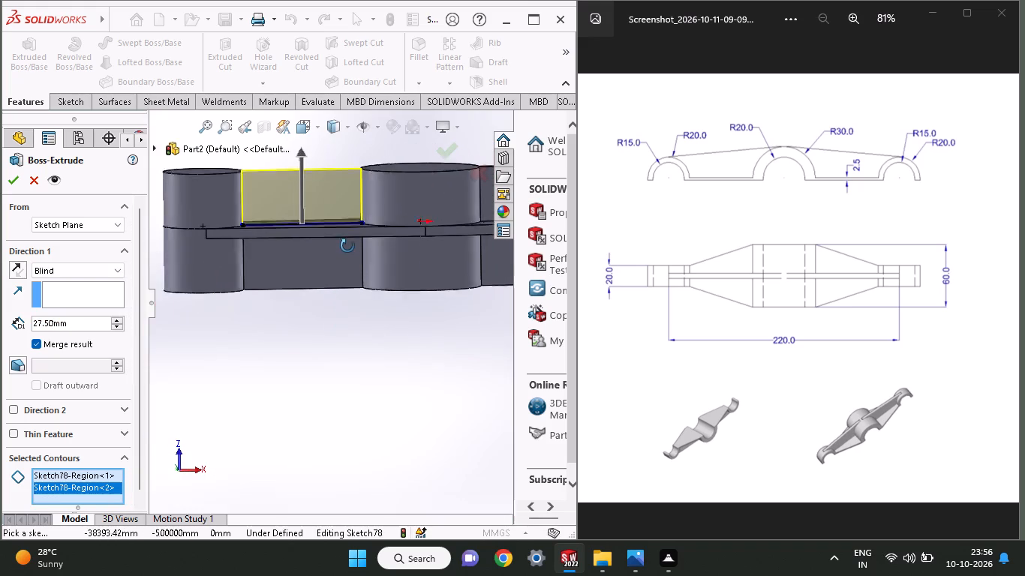
middle_click_drag(347, 246, 347, 244)
left_click(8, 181)
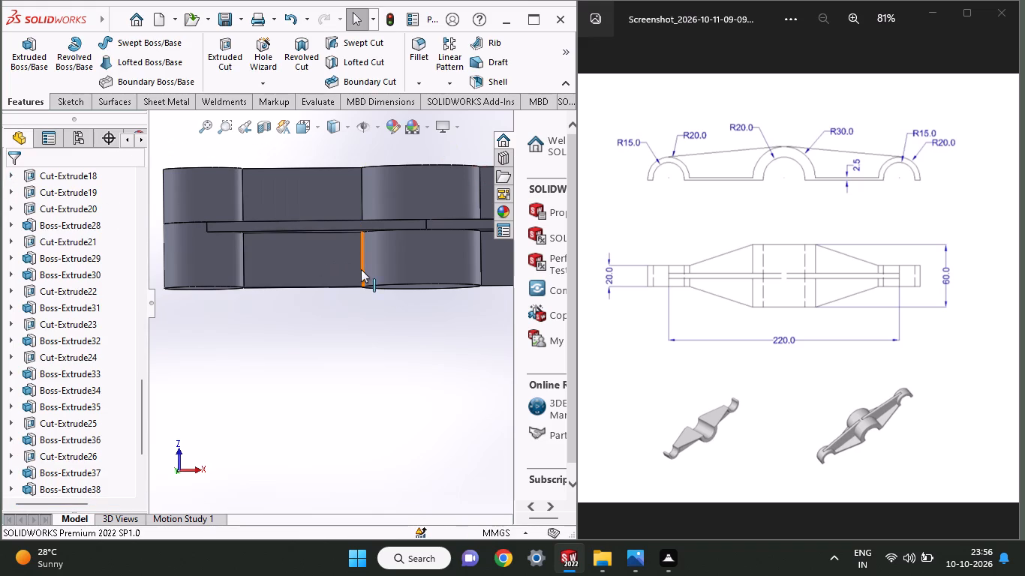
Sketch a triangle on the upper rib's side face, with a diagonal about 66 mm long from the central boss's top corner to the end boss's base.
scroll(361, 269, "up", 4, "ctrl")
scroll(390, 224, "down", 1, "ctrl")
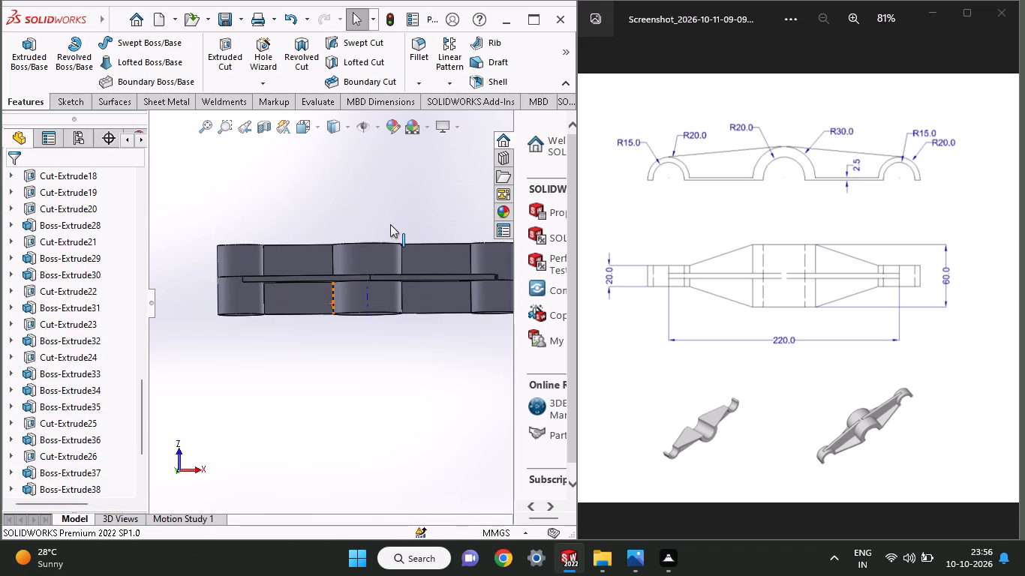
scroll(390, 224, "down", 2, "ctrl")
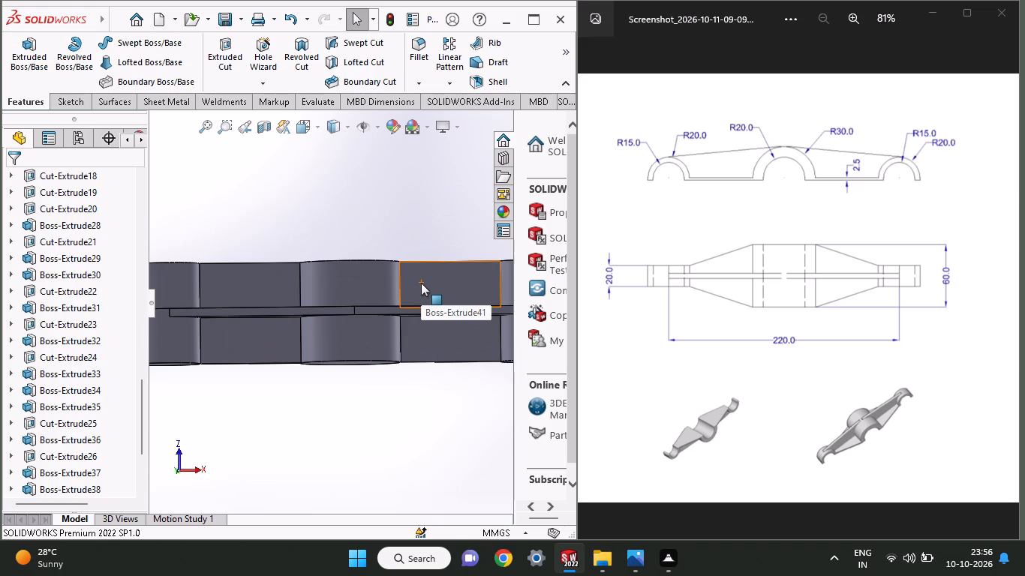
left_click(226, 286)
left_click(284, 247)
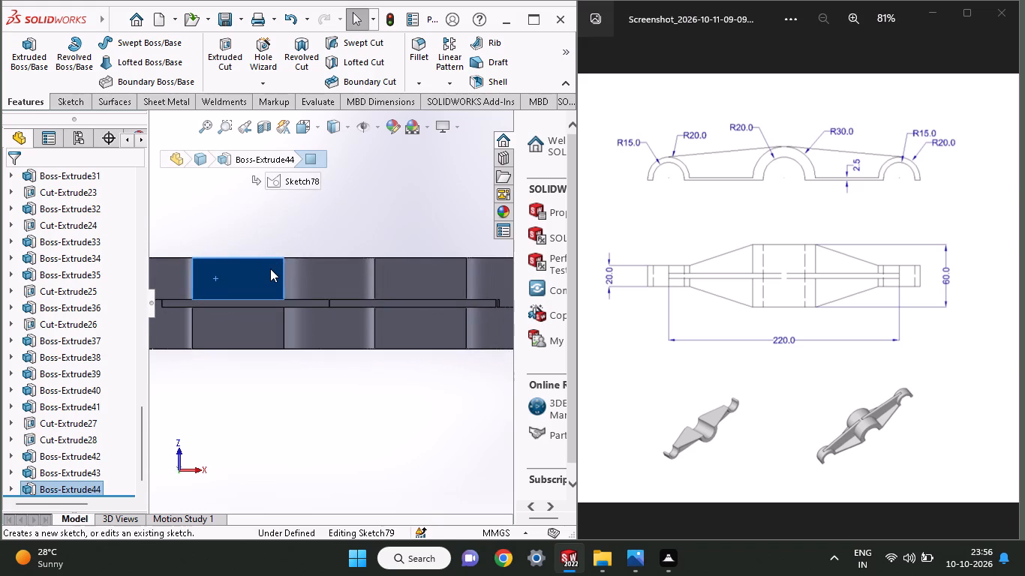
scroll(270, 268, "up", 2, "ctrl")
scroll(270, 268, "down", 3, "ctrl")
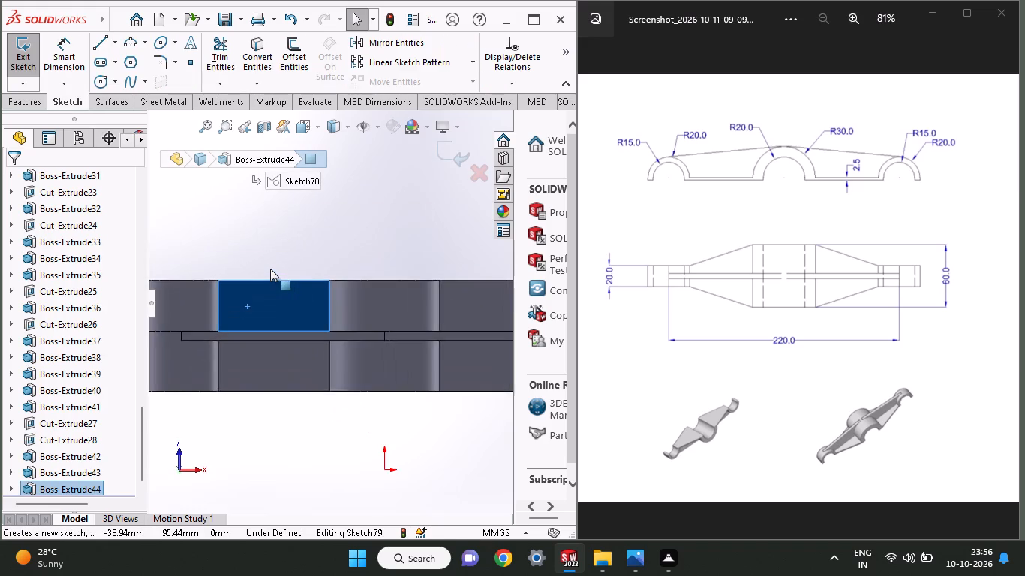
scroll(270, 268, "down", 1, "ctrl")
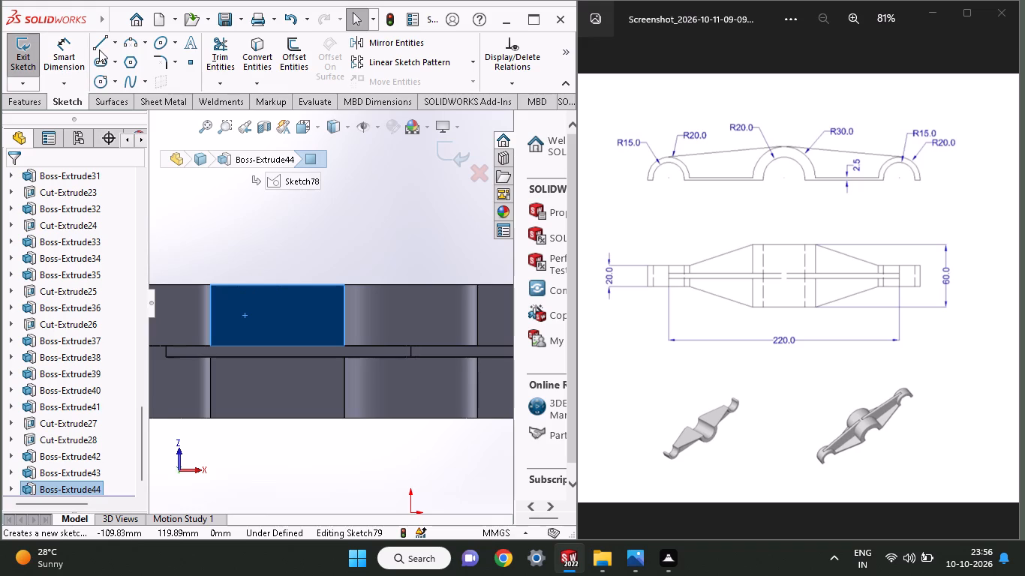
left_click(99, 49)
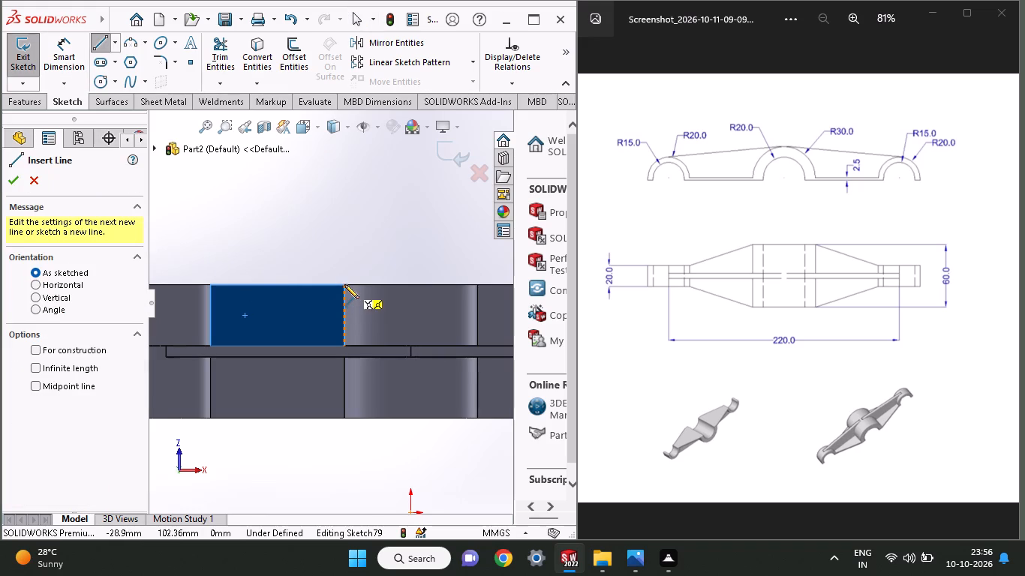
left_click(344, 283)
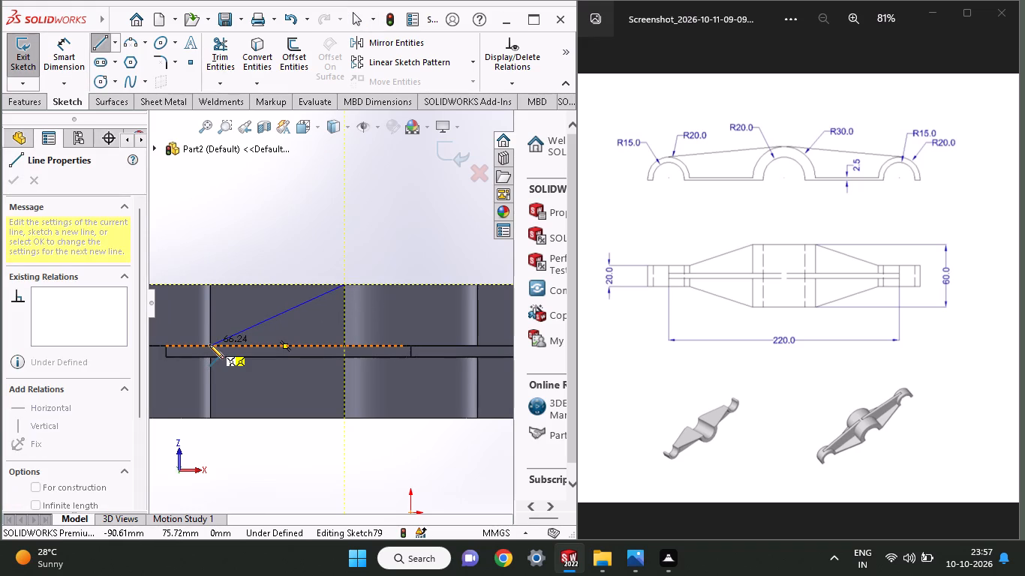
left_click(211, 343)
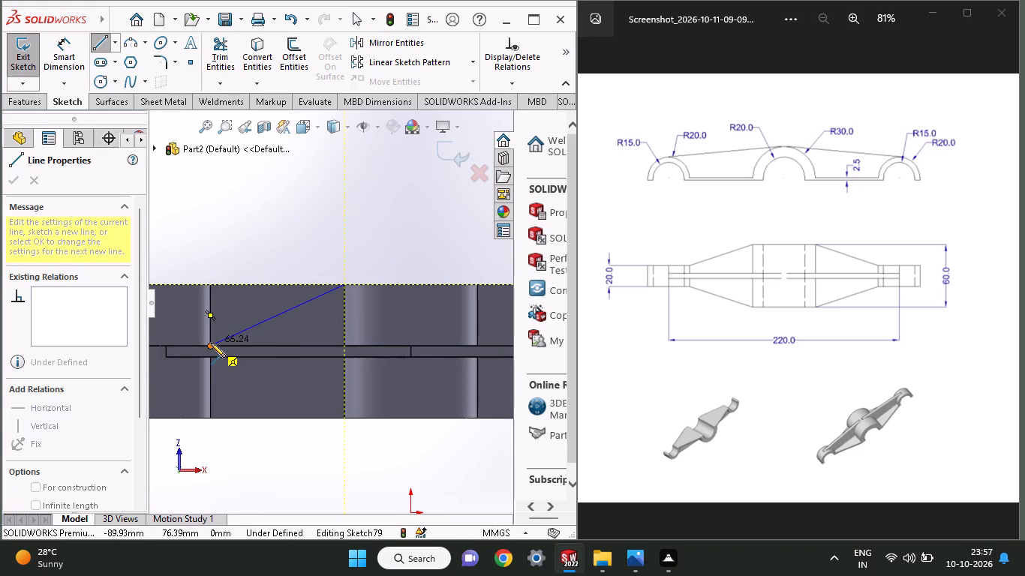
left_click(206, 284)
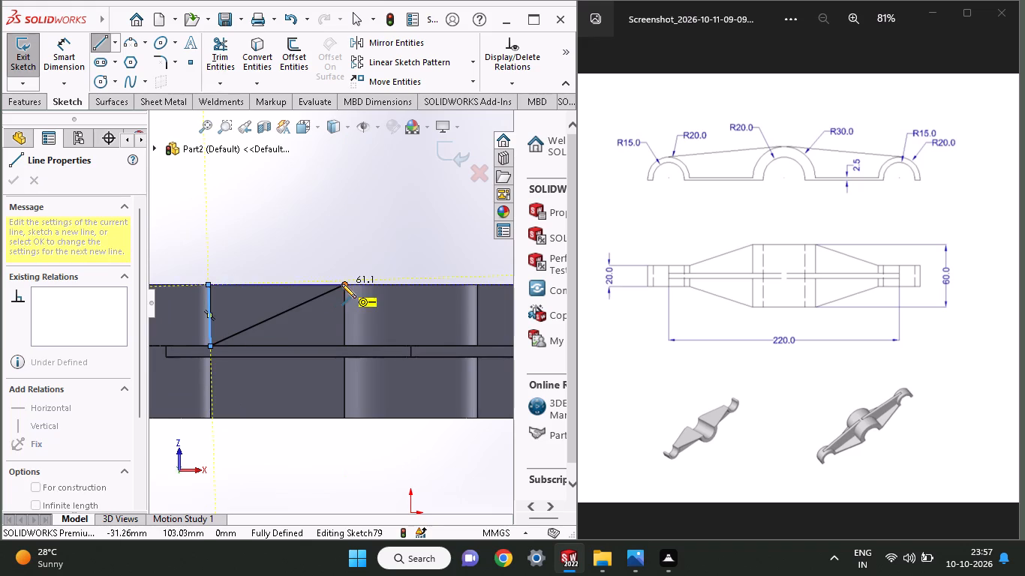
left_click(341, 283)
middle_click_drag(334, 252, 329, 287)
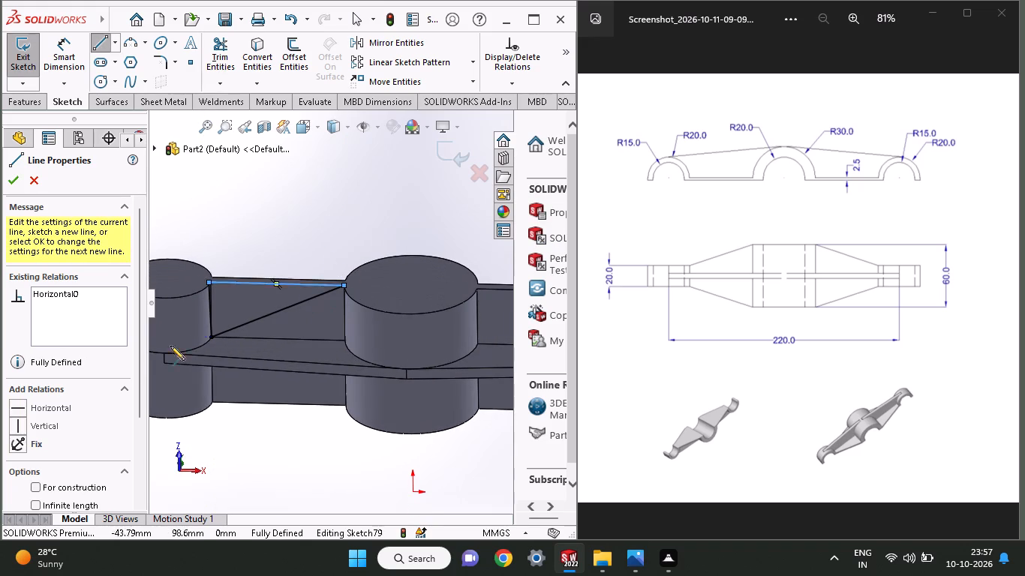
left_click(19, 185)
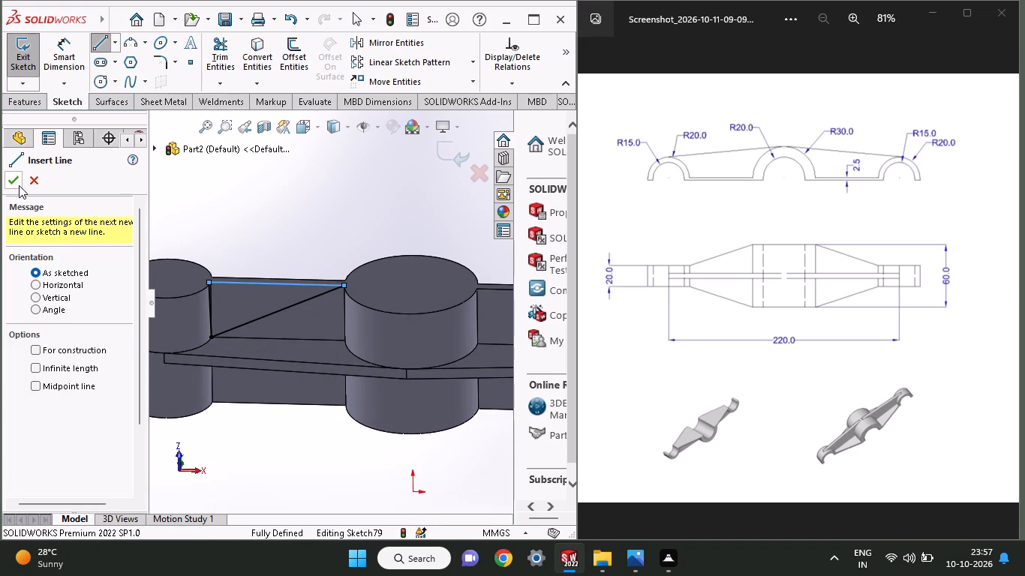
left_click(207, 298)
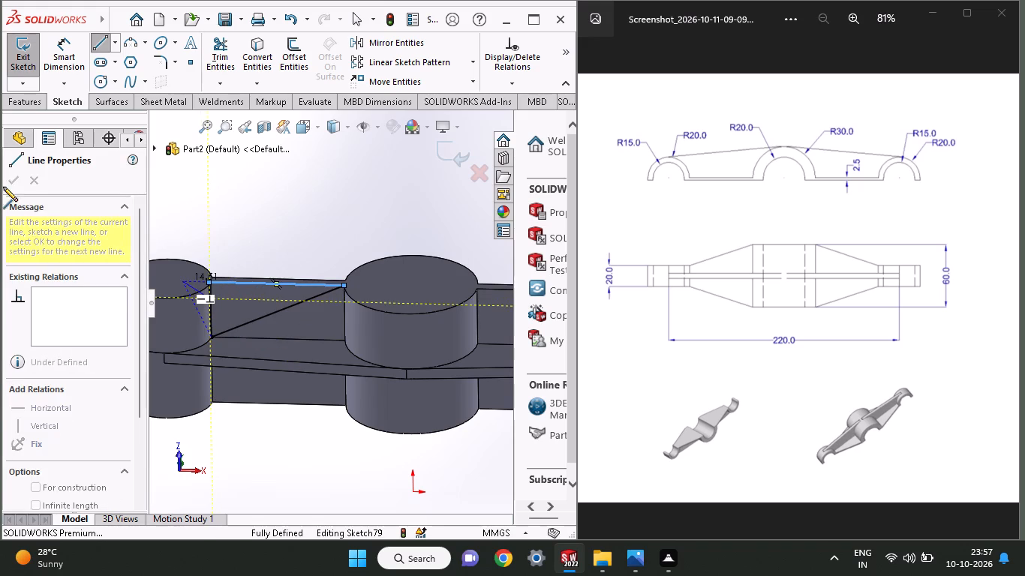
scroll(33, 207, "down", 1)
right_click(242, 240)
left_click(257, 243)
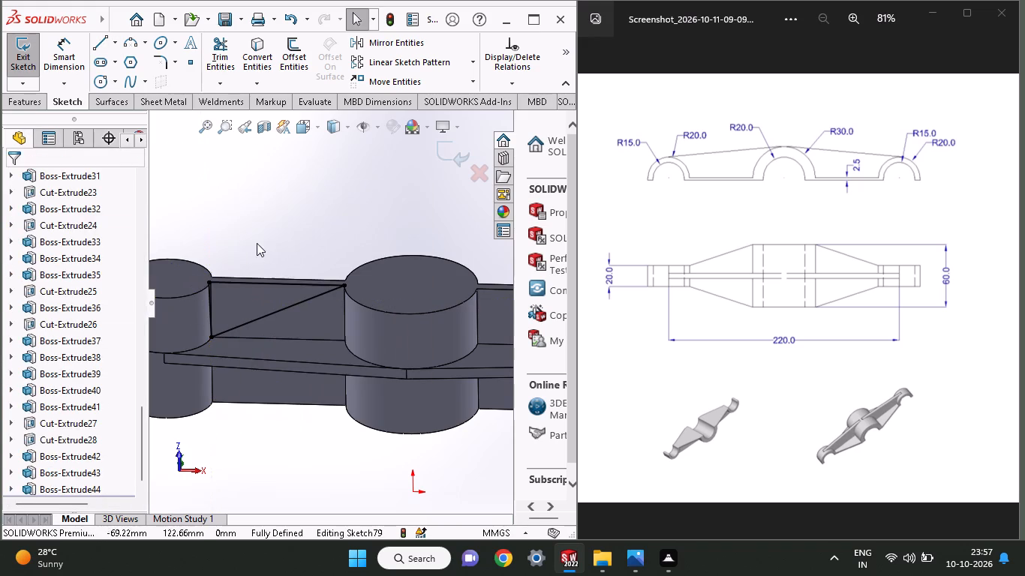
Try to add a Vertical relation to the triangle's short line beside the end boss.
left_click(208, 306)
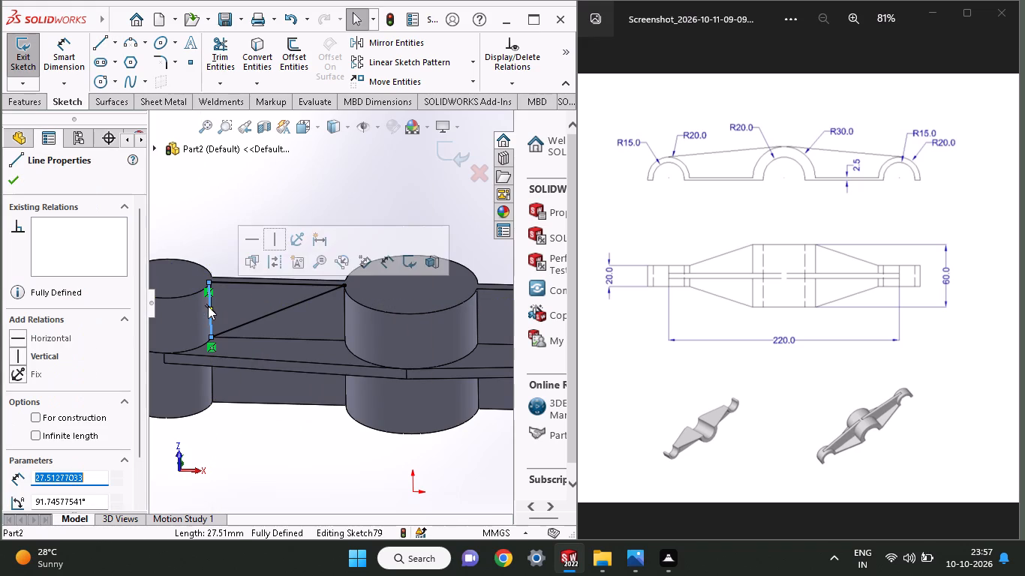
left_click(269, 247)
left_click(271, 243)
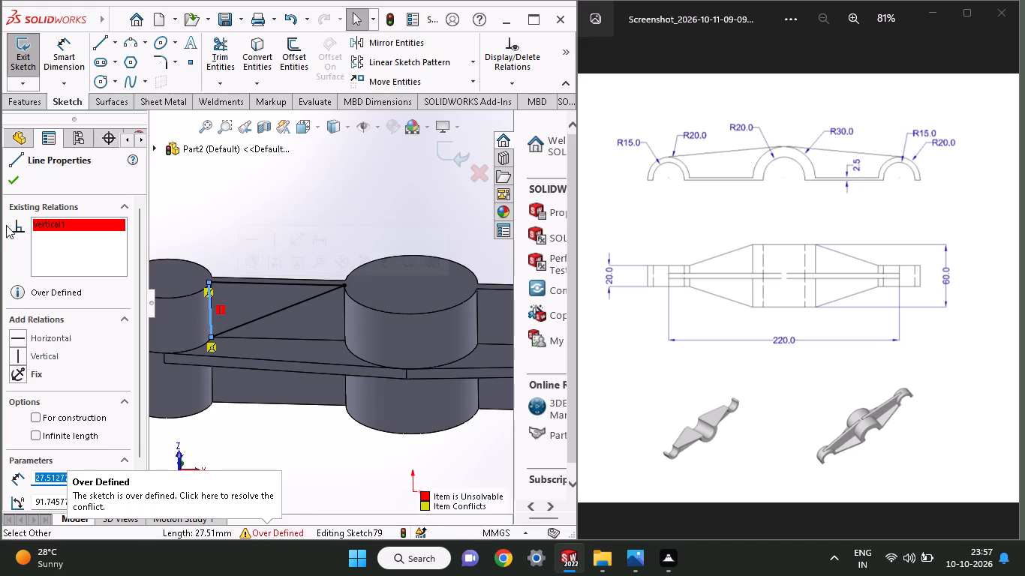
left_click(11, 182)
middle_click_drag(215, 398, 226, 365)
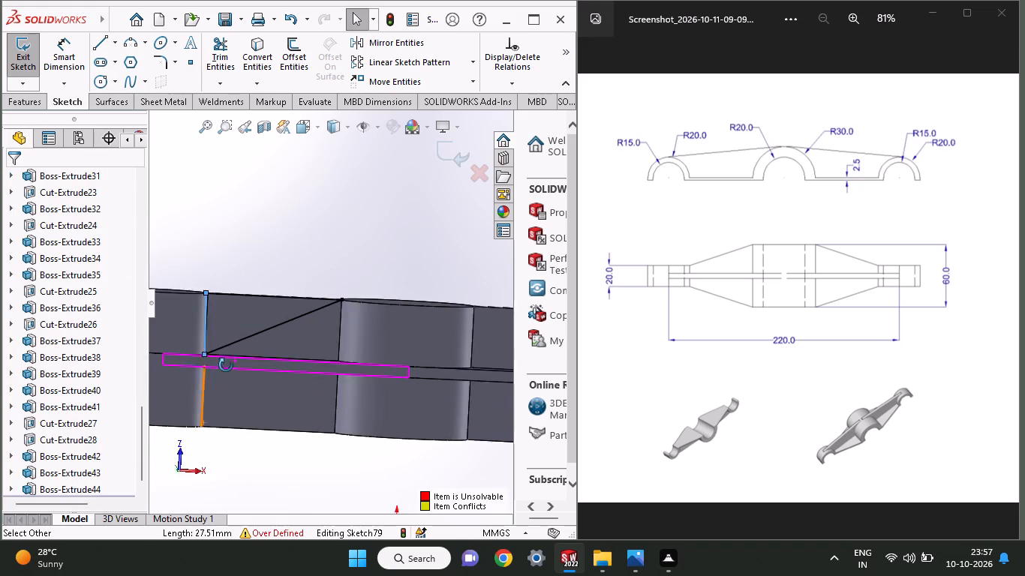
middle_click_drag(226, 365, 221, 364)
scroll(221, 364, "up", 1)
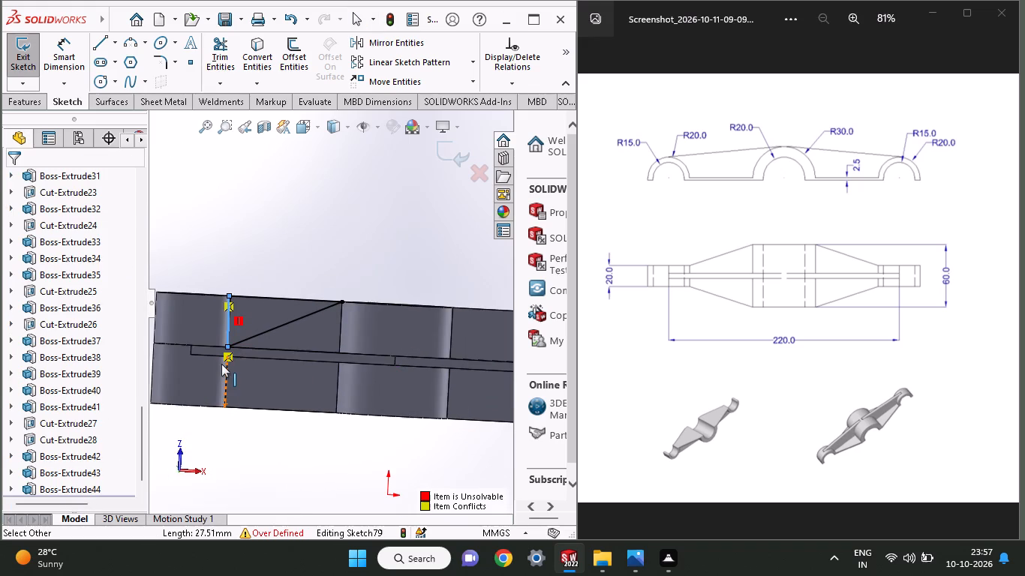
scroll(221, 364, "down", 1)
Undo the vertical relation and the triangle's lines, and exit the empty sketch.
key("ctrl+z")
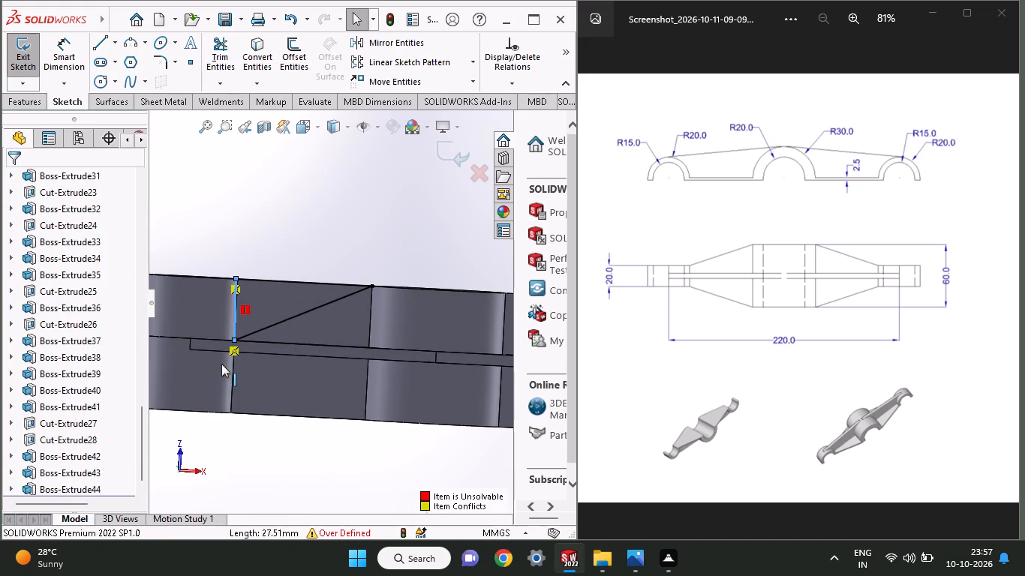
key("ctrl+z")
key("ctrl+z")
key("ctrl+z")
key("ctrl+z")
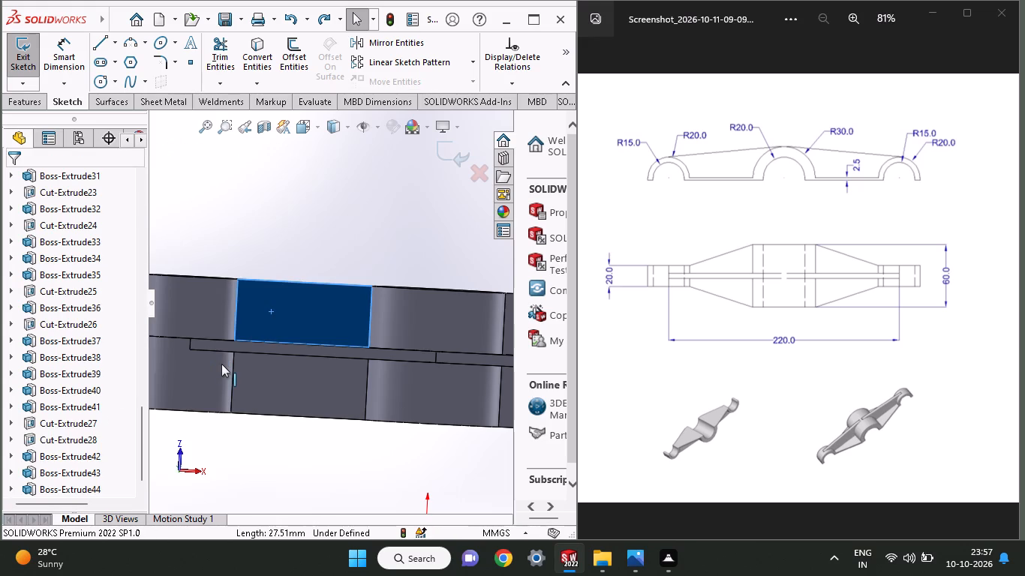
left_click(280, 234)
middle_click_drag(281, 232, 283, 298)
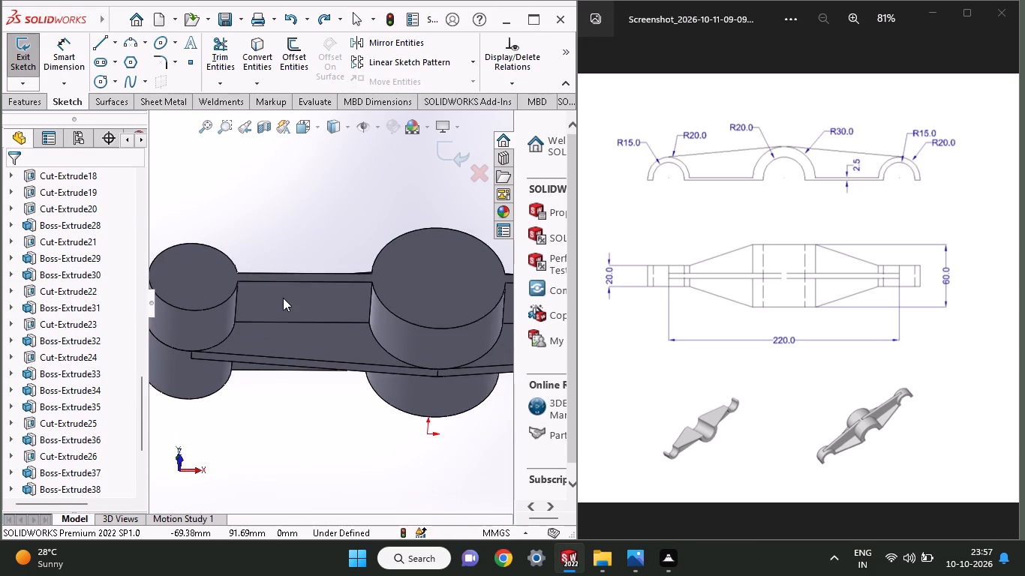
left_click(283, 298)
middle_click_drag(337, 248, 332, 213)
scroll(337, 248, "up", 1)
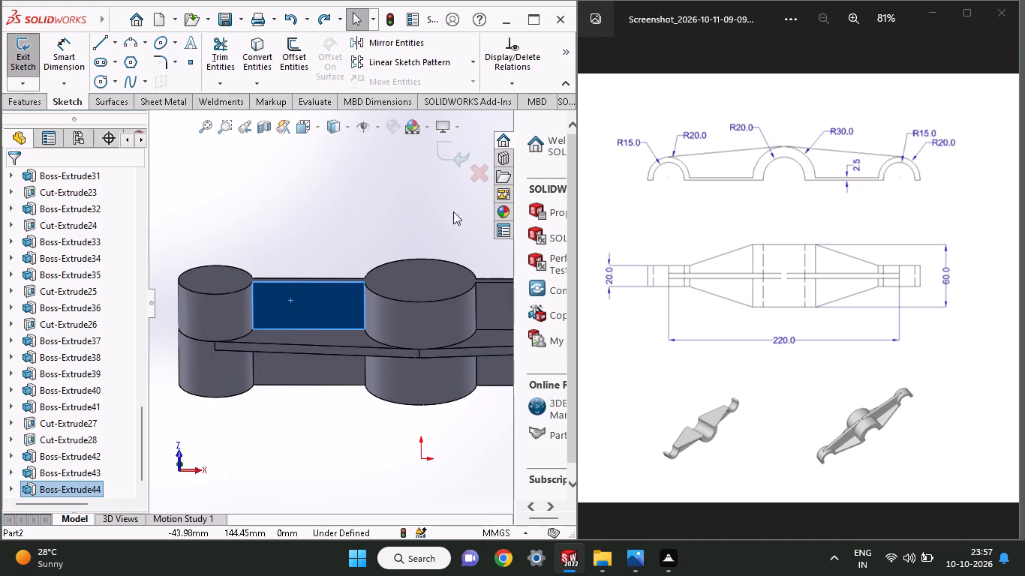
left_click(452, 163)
Sketch a closed triangle on the same rib face: 27.5 mm vertical beside the end boss, the rib's top edge, and a diagonal about 66 mm long.
left_click(308, 311)
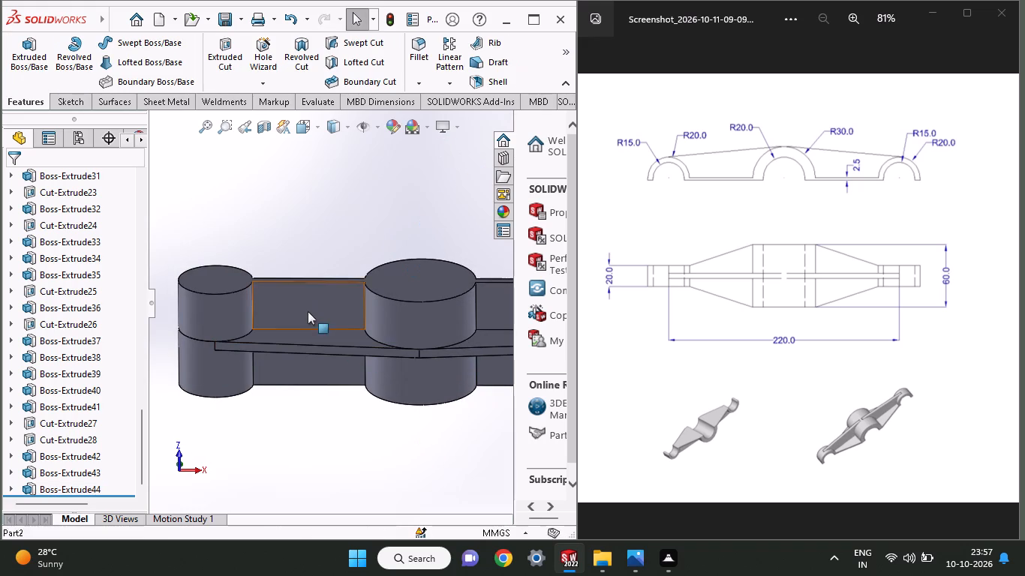
left_click(374, 268)
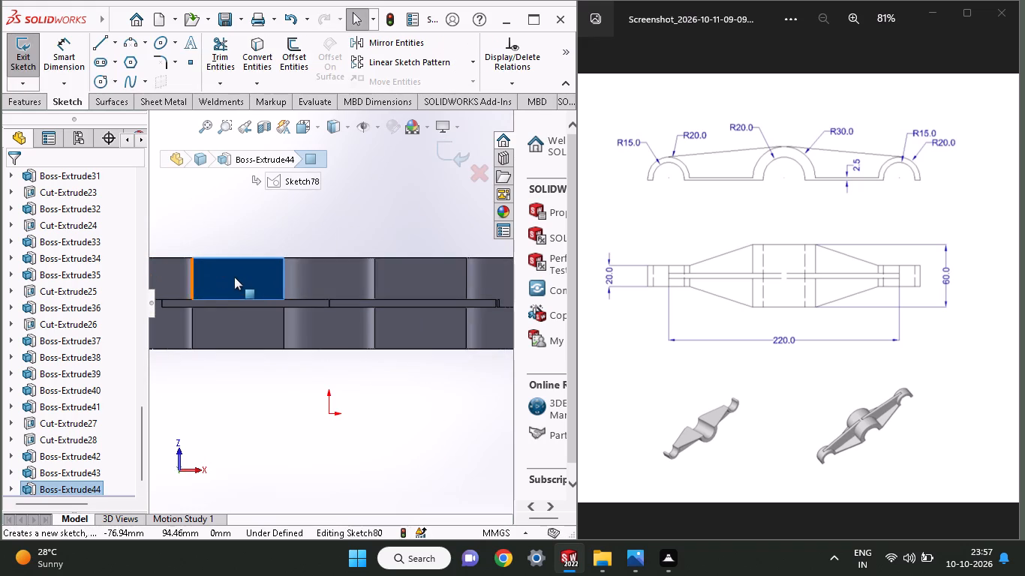
scroll(238, 282, "up", 2, "ctrl")
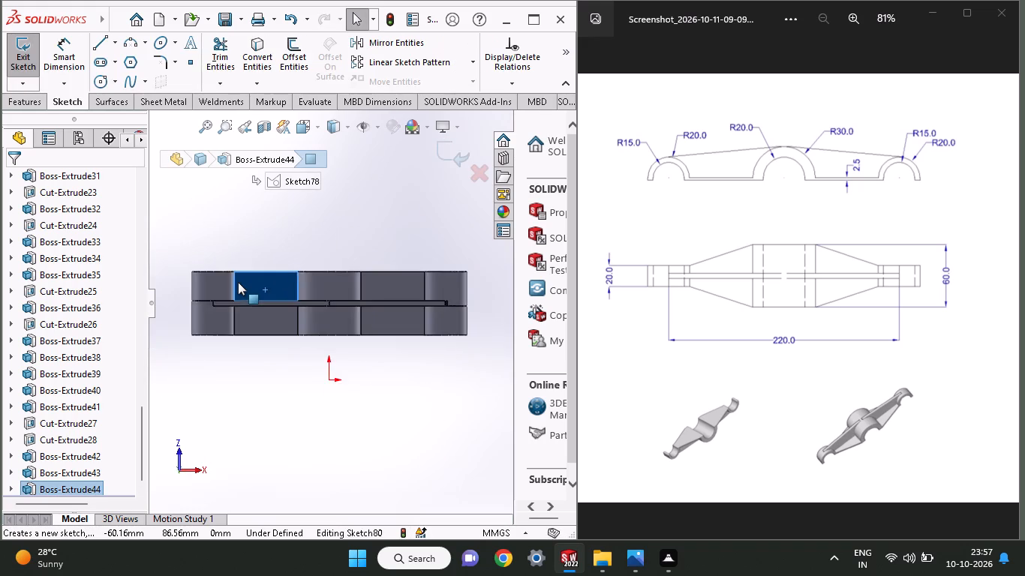
scroll(238, 282, "down", 6, "ctrl")
scroll(439, 255, "down", 1, "ctrl")
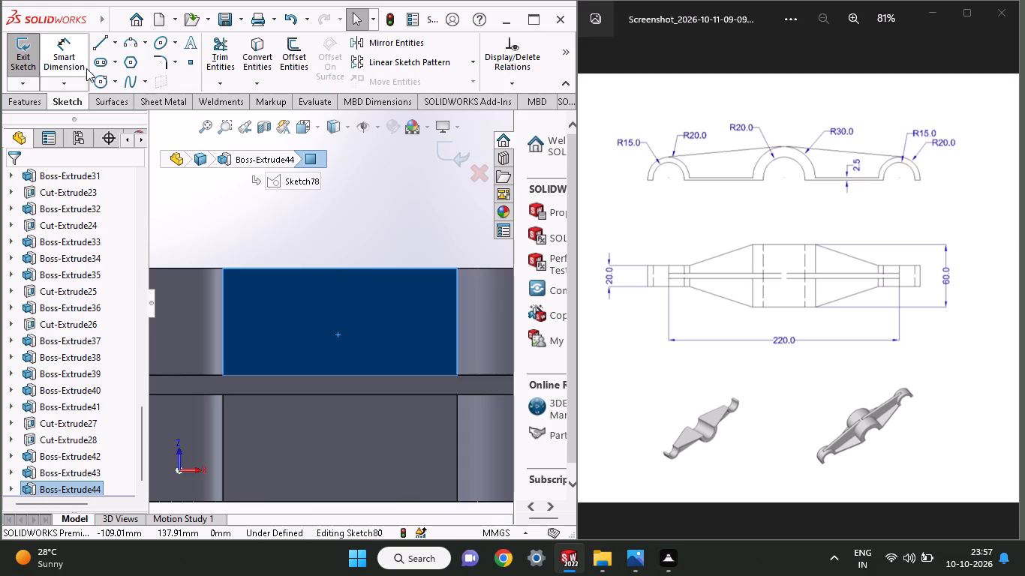
left_click(103, 43)
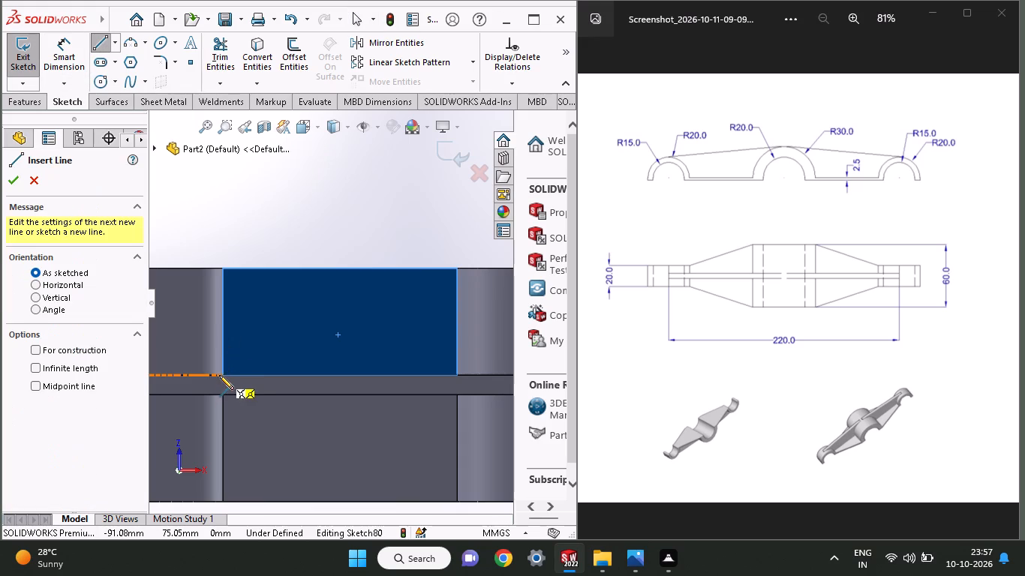
left_click(222, 374)
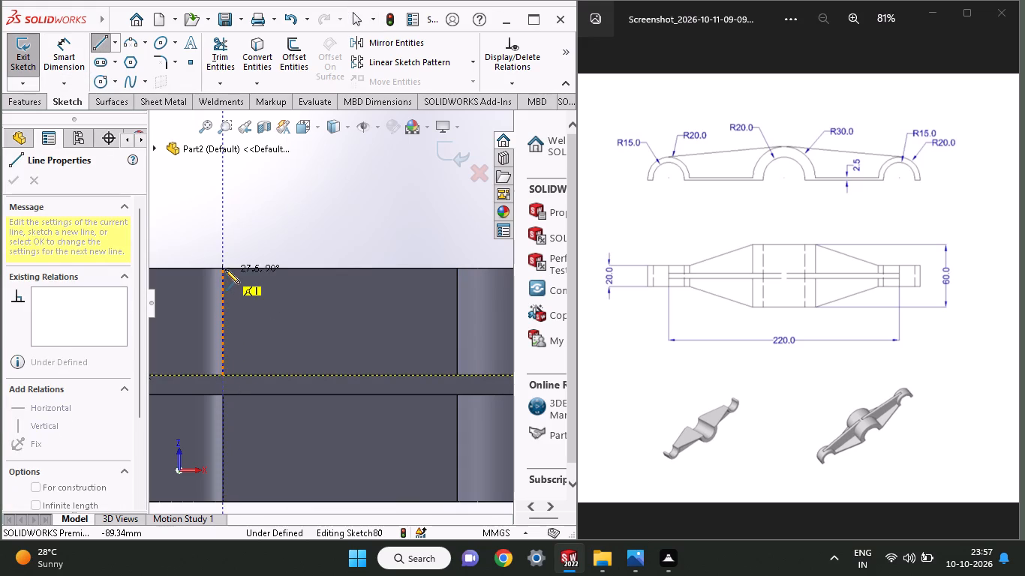
left_click(224, 265)
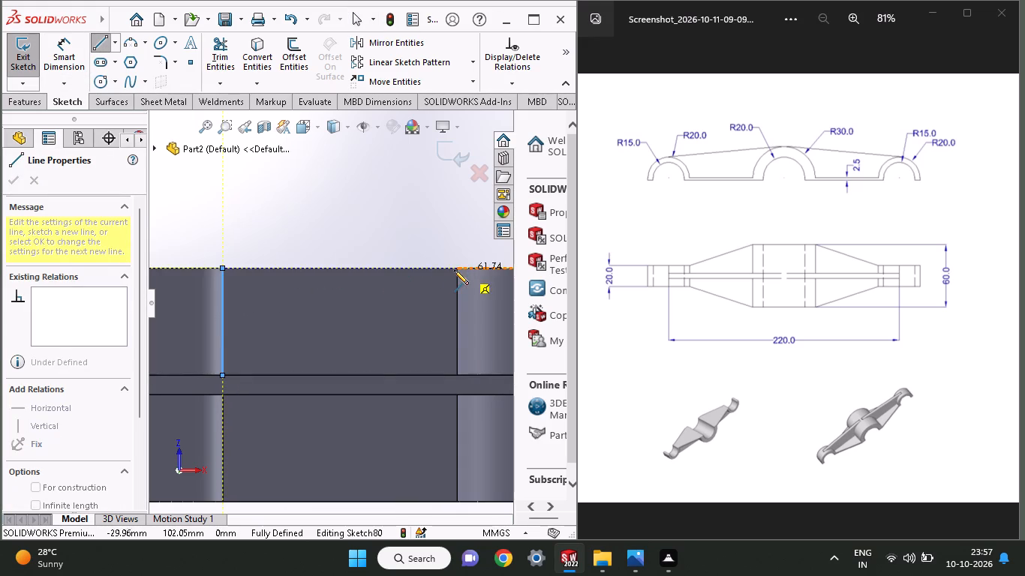
left_click(454, 270)
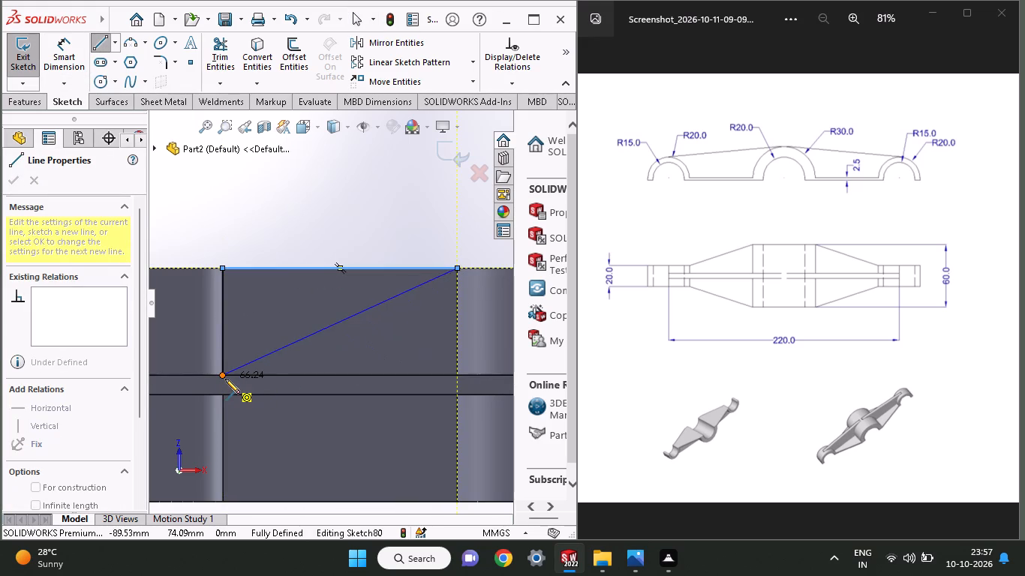
left_click(225, 379)
right_click(237, 252)
left_click(250, 262)
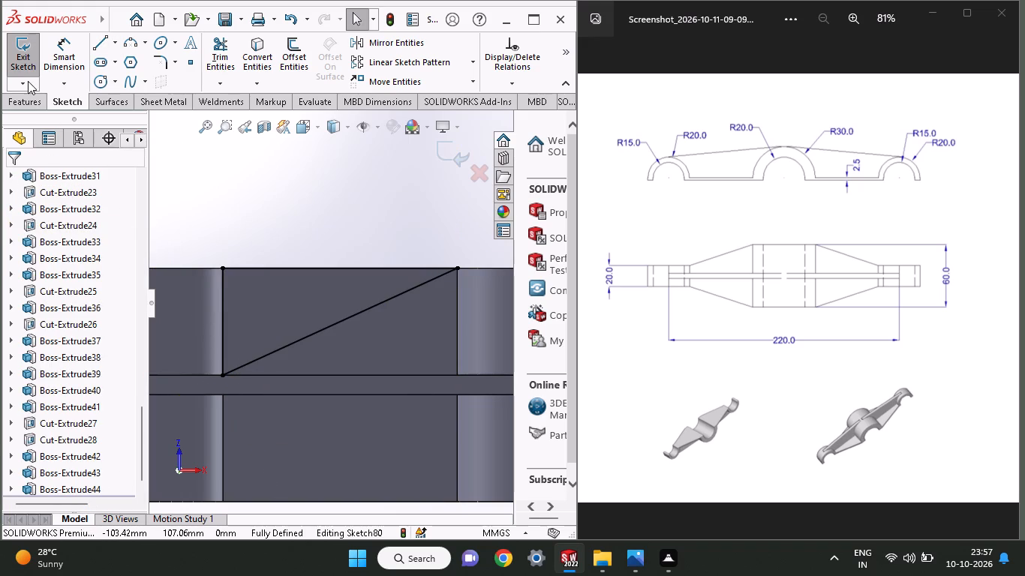
Cut-extrude the triangle through the rib, blind 27.5 mm in both directions, to slope it down toward the end boss.
left_click(28, 101)
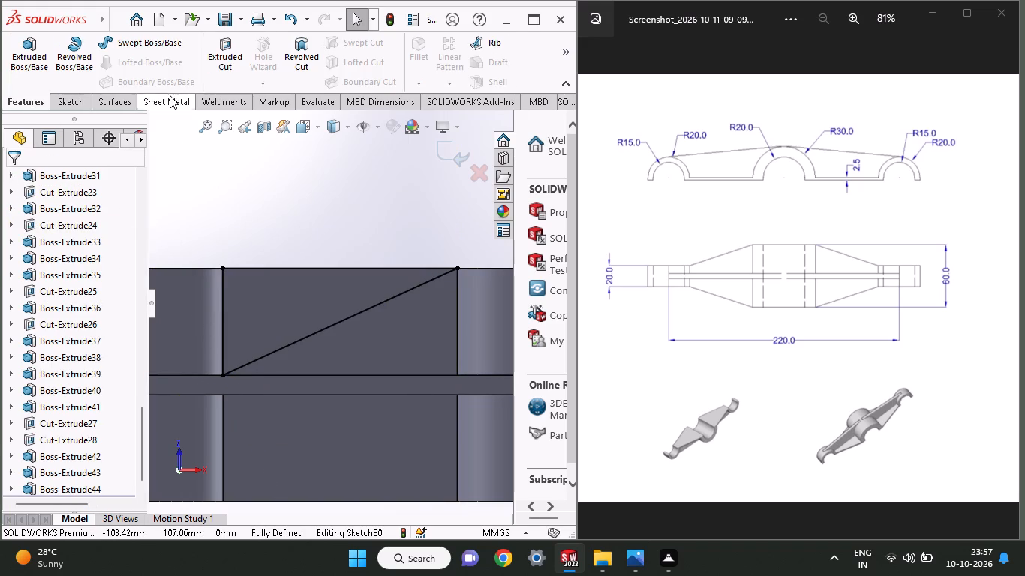
left_click(209, 68)
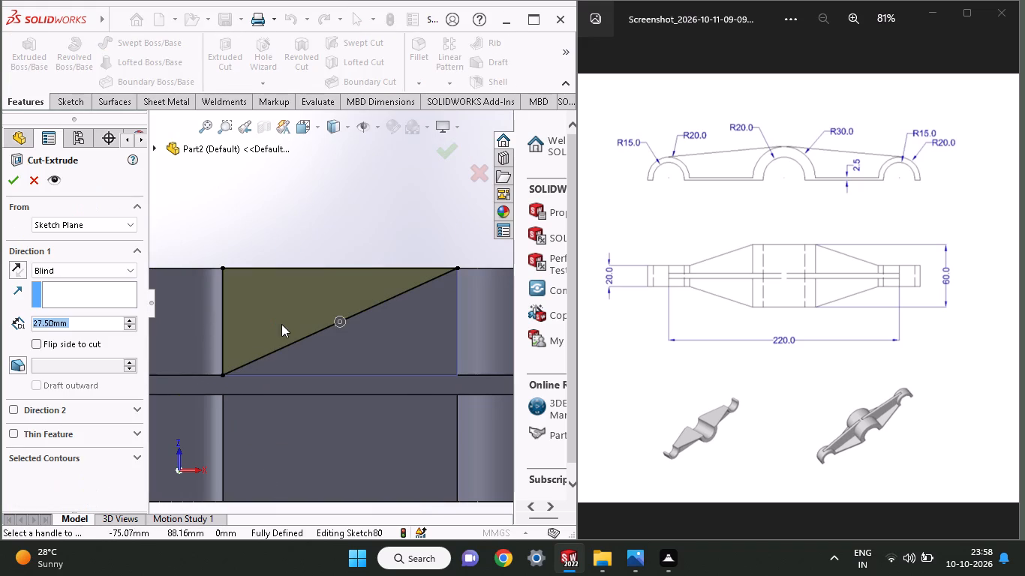
middle_click_drag(358, 203, 342, 253)
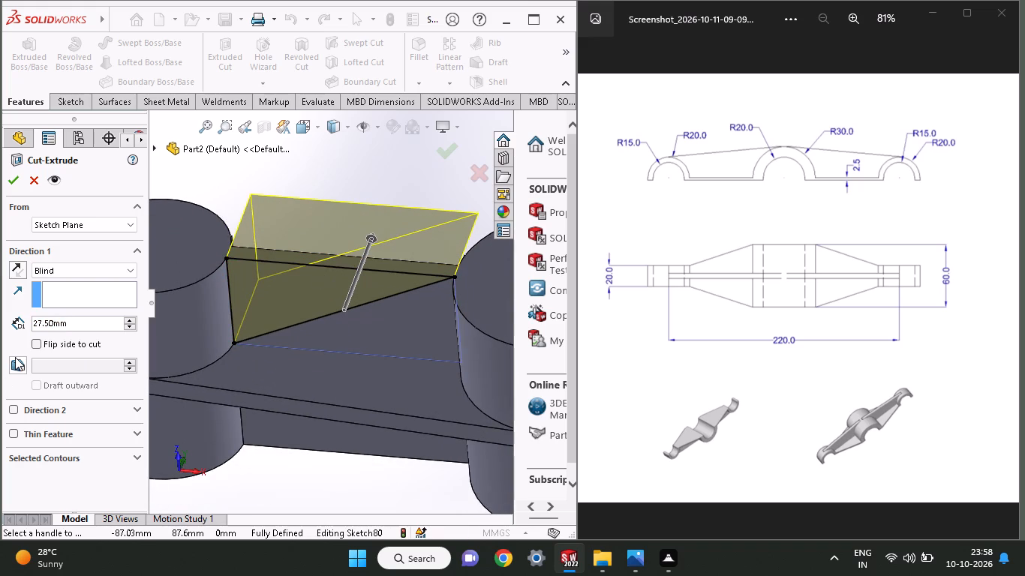
left_click(14, 406)
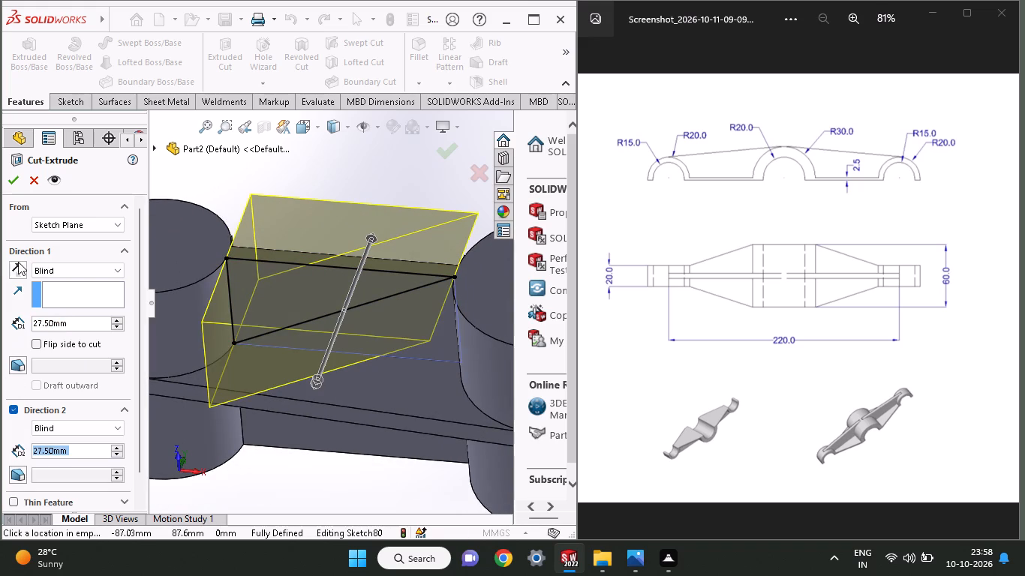
left_click(11, 179)
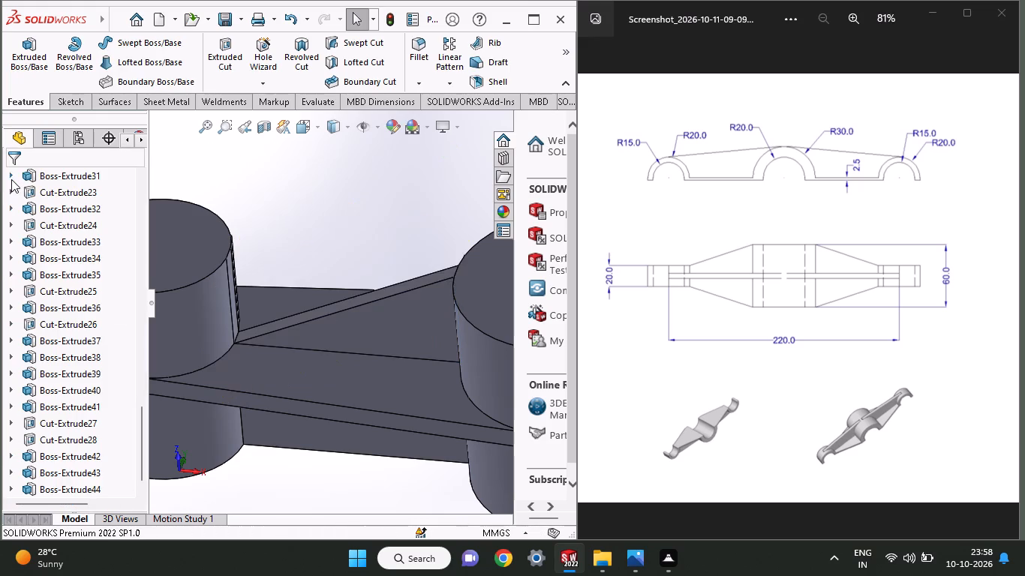
Undo the triangular cut through the rib and the triangle's sketch lines.
scroll(497, 347, "up", 5, "ctrl")
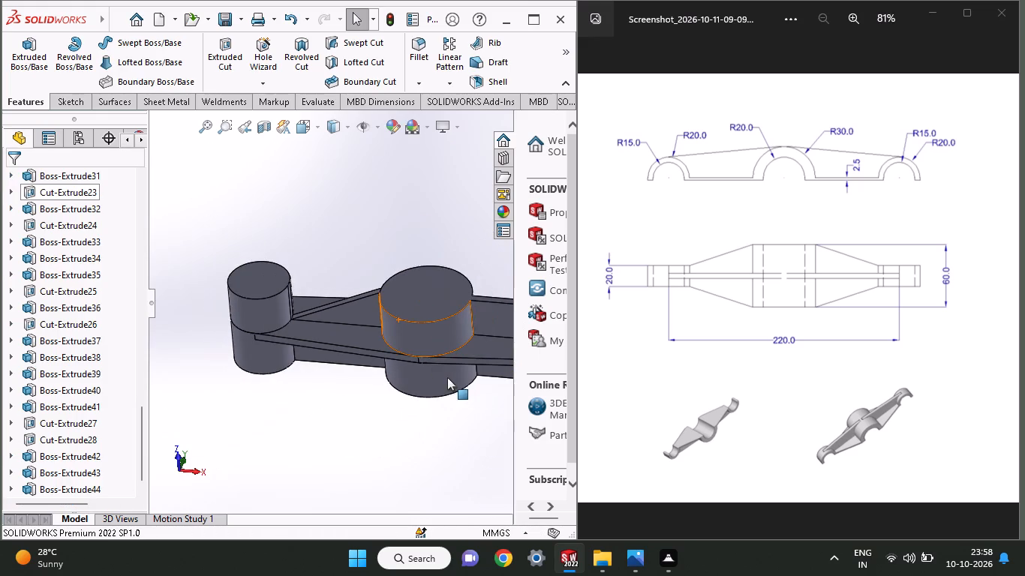
middle_click_drag(447, 377, 464, 326)
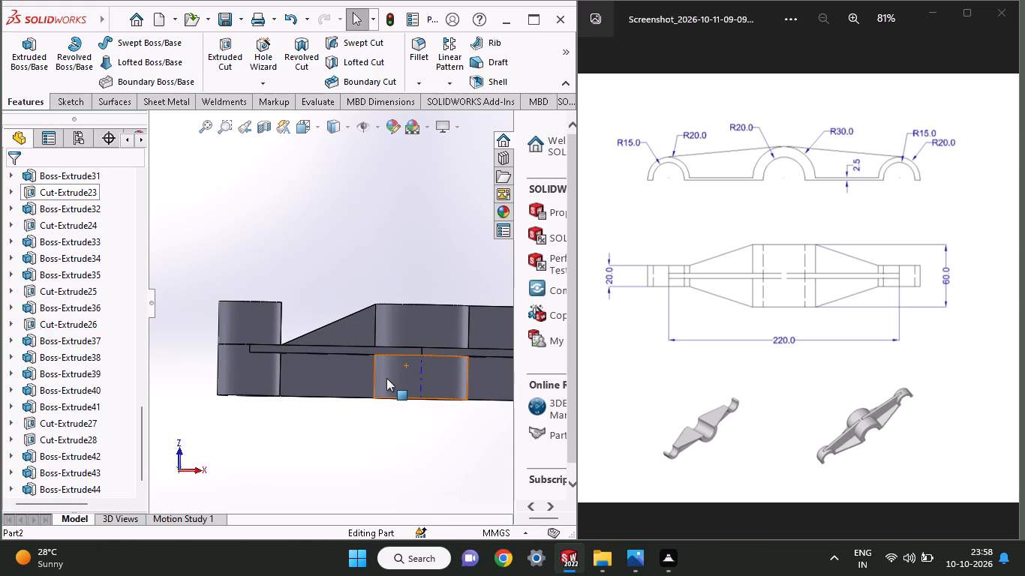
scroll(386, 378, "down", 1, "ctrl")
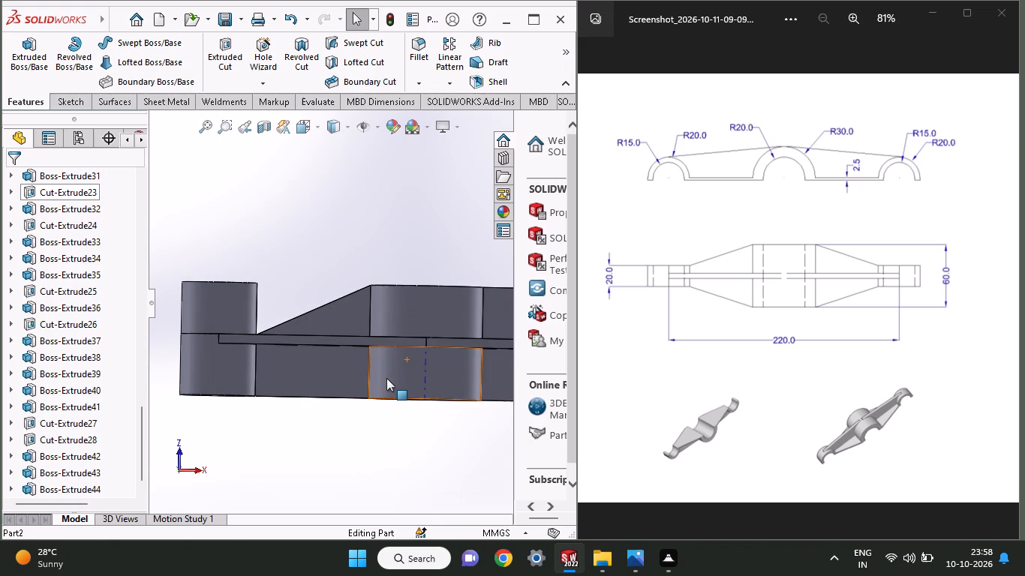
scroll(386, 378, "up", 2, "ctrl")
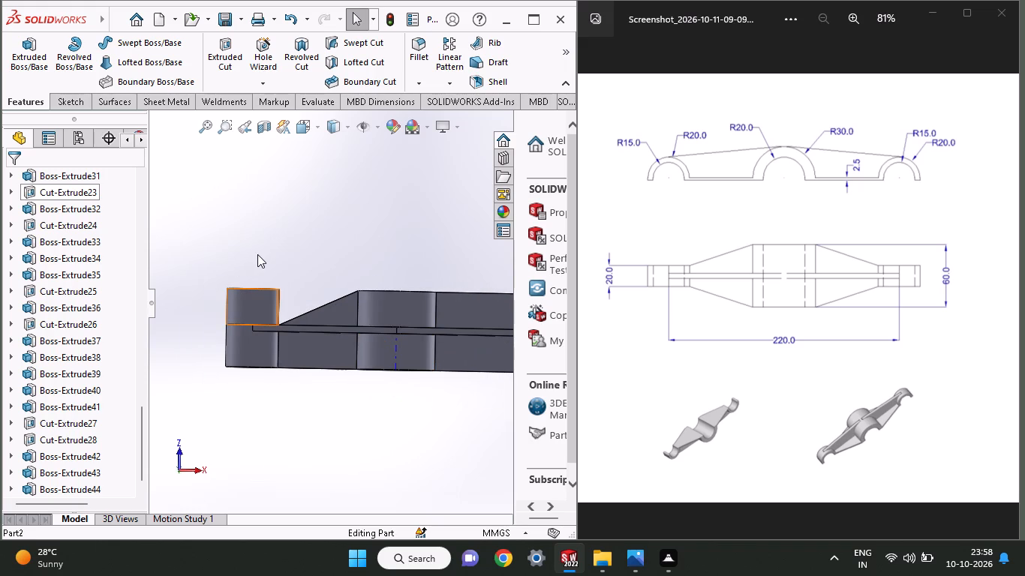
middle_click(257, 254)
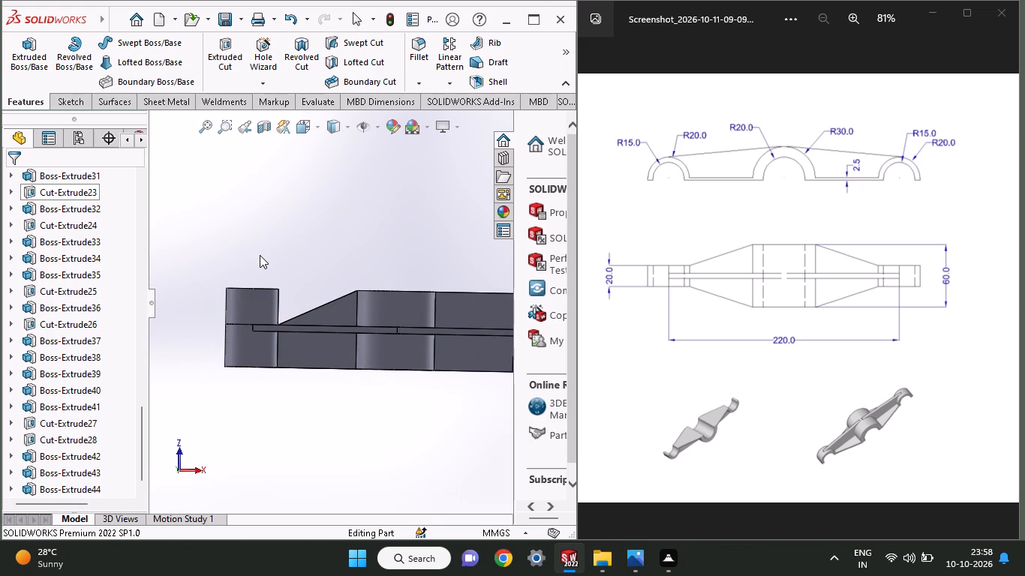
scroll(260, 255, "up", 3, "ctrl")
scroll(260, 255, "down", 2, "ctrl")
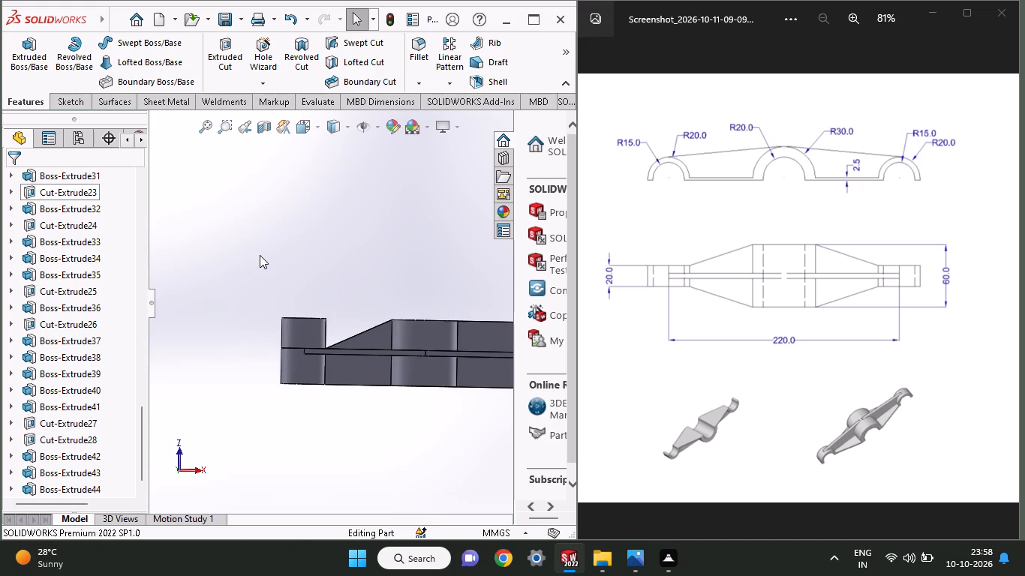
scroll(260, 255, "down", 1, "ctrl")
key("ctrl+z")
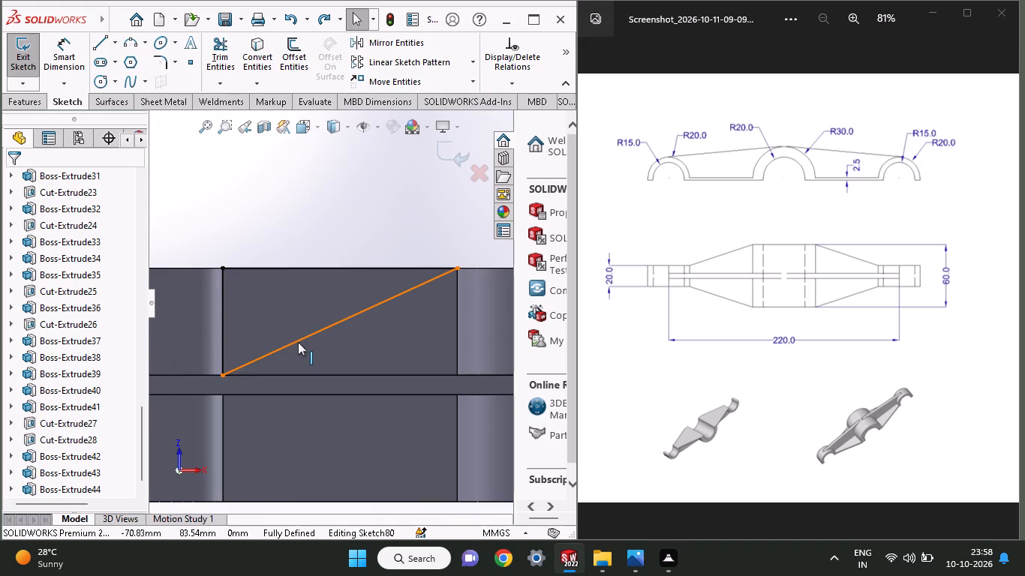
key("ctrl+z")
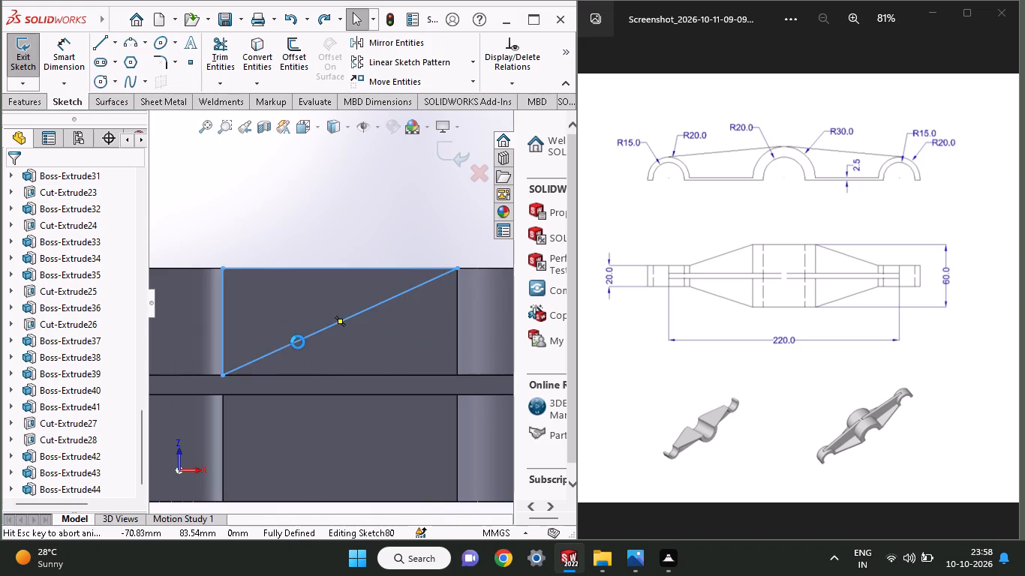
key("ctrl+z")
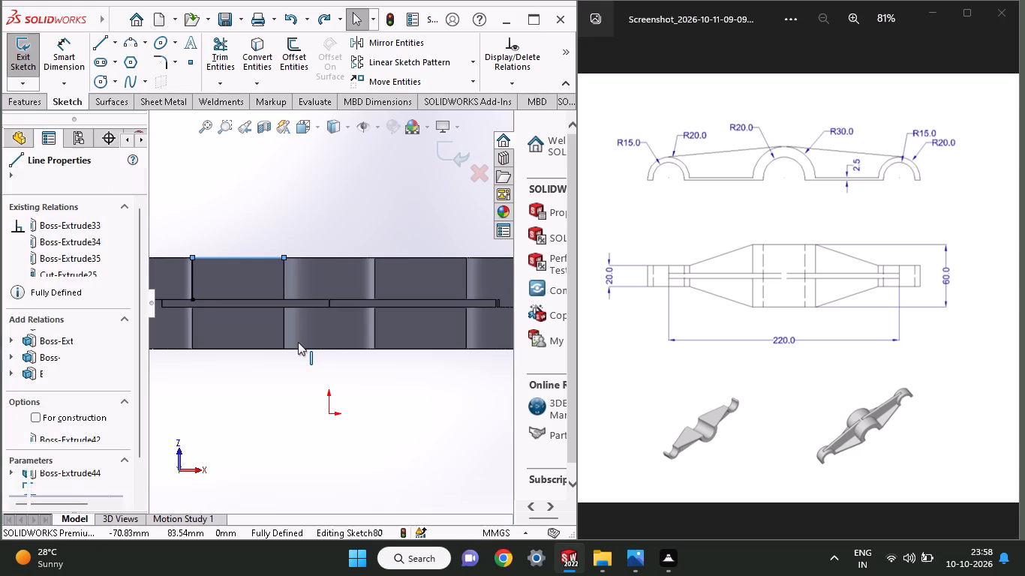
key("ctrl+z")
key("ctrl+z")
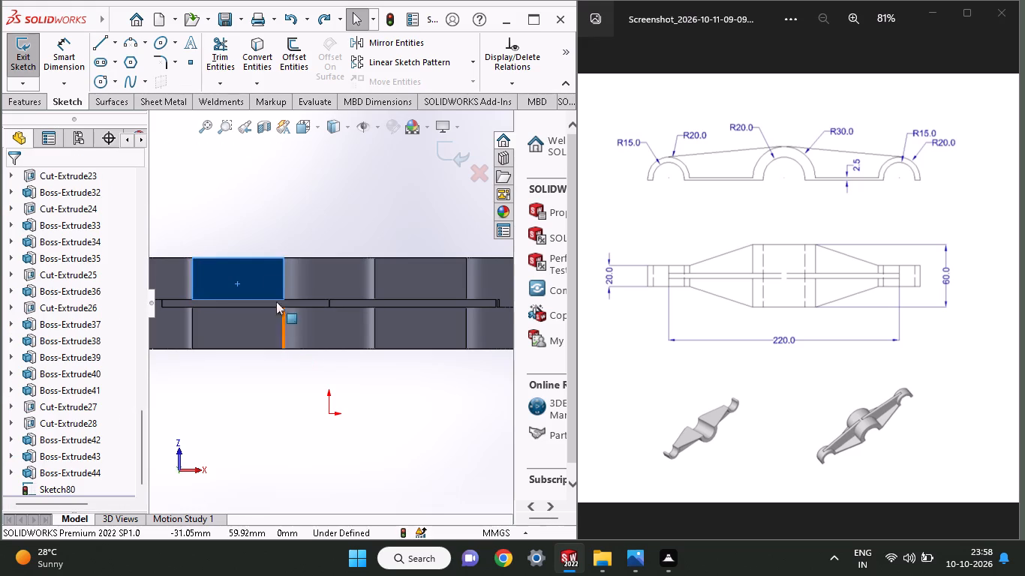
Exit the empty sketch on the rib's side face.
left_click(266, 238)
middle_click_drag(266, 238, 301, 274)
middle_click_drag(301, 274, 302, 324)
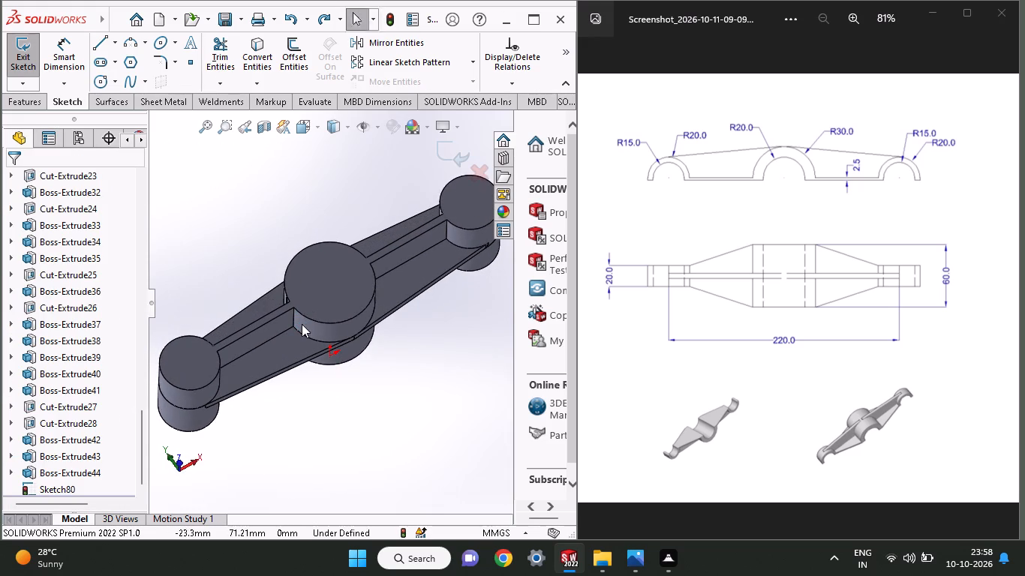
left_click(197, 374)
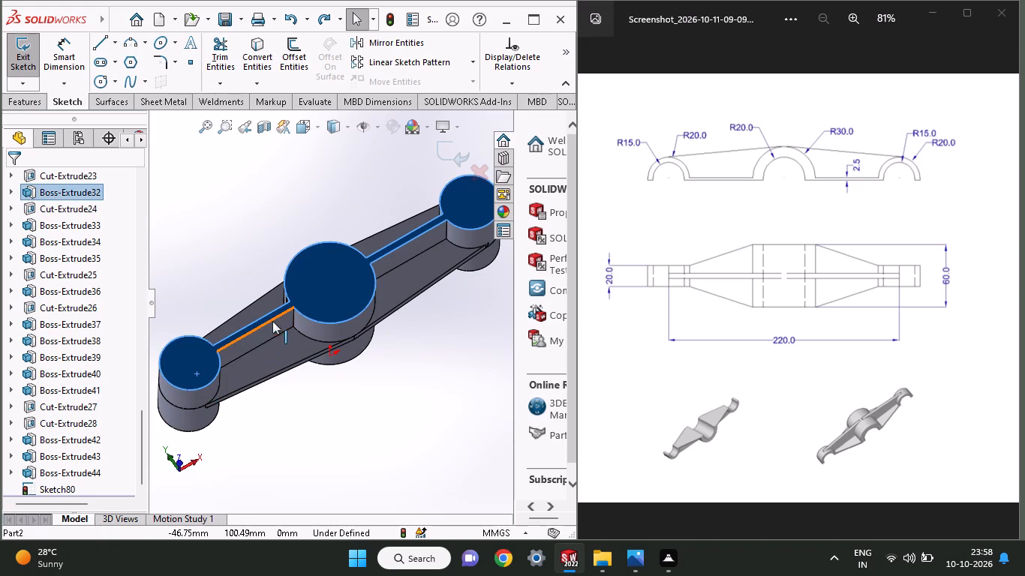
left_click(210, 265)
right_click(308, 430)
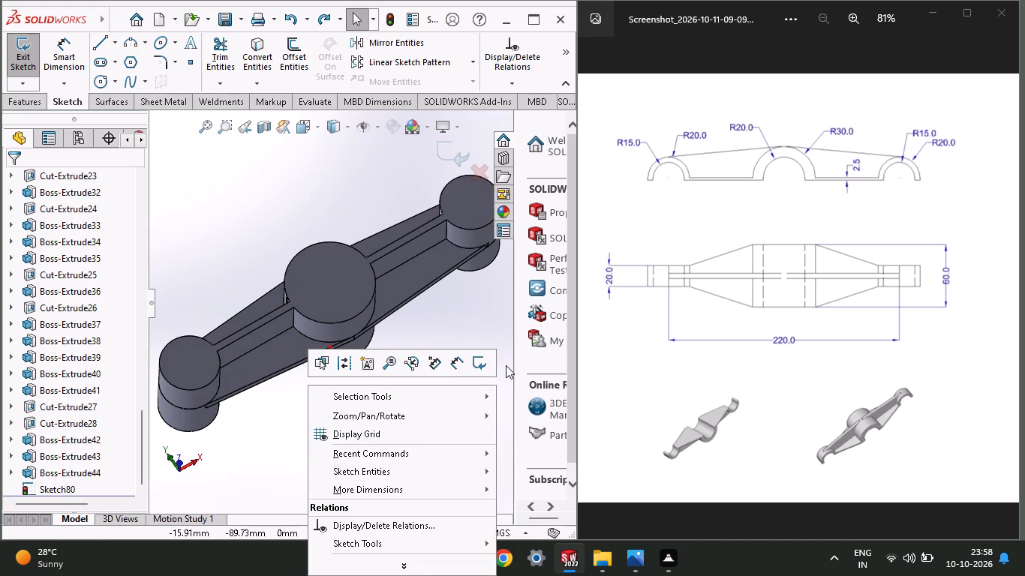
left_click(476, 363)
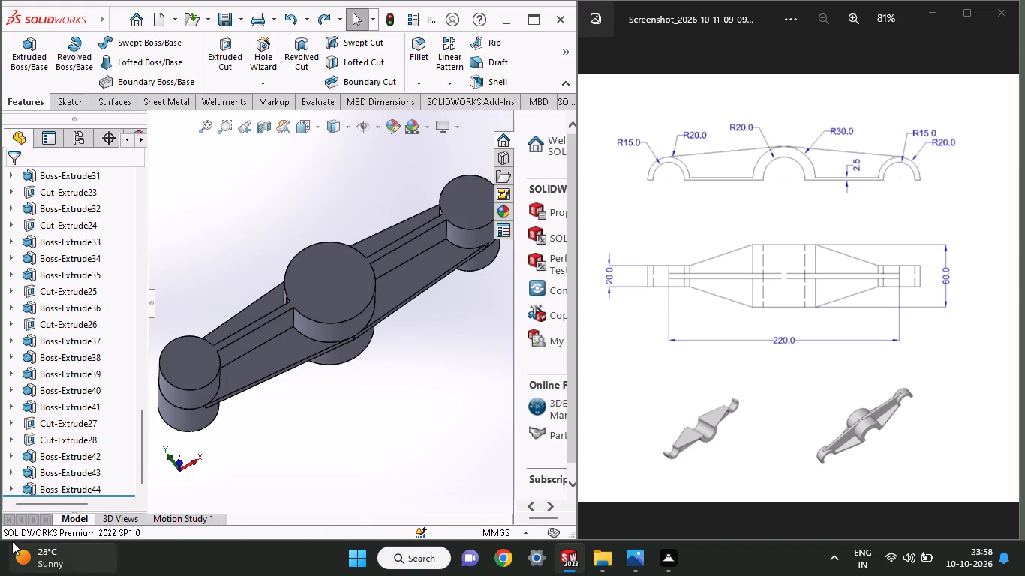
Start a sketch on the top face of the end boss and draw a concentric circle of 20 mm radius matching its edge.
left_click(177, 365)
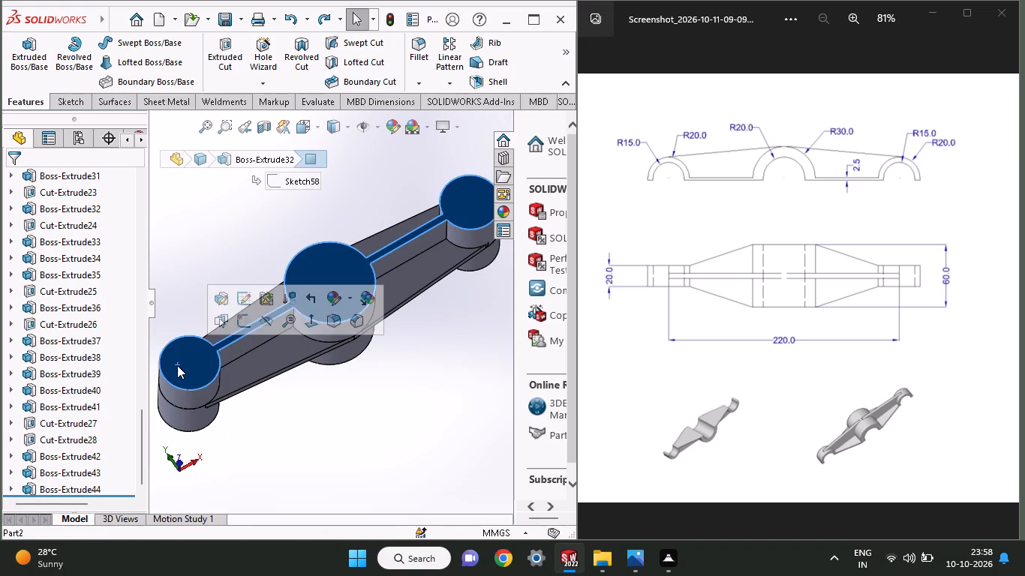
left_click(250, 324)
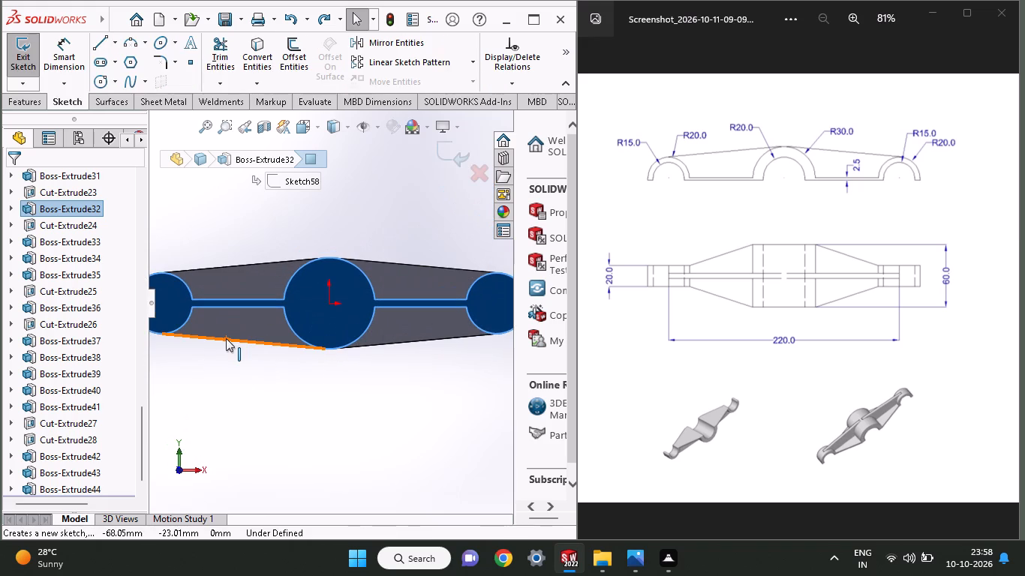
scroll(160, 350, "up", 2, "ctrl")
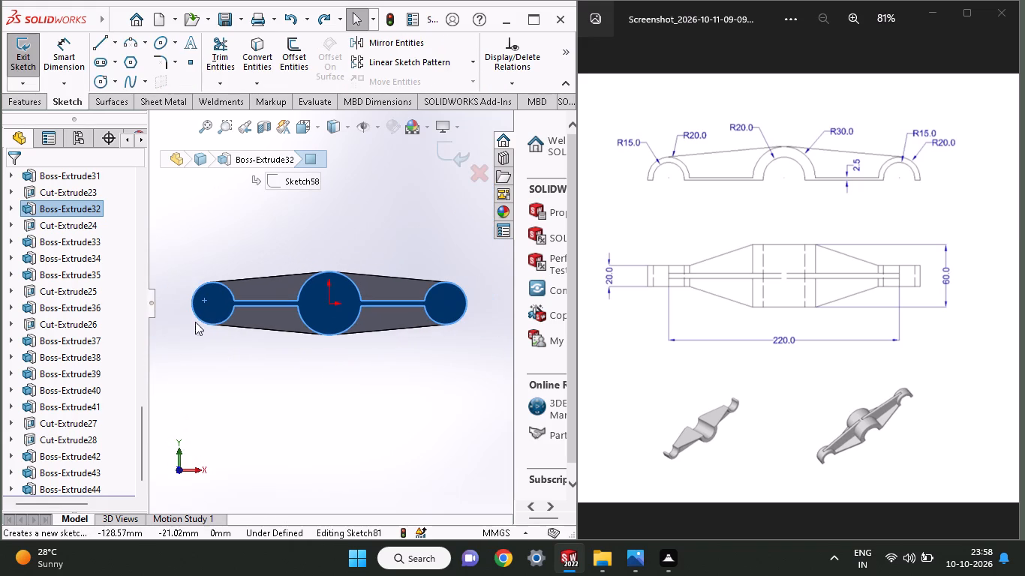
scroll(197, 315, "down", 5, "ctrl")
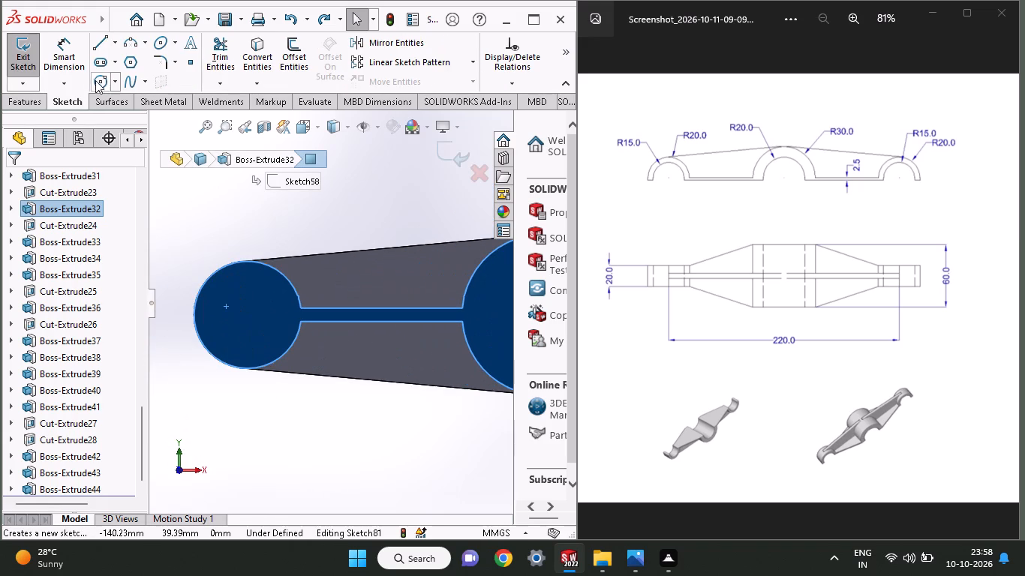
left_click(95, 81)
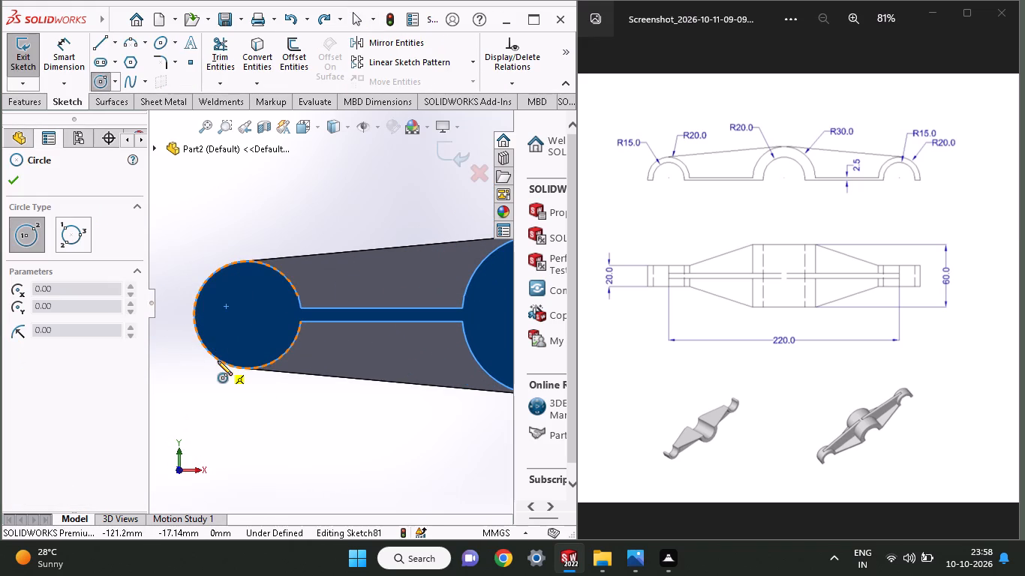
left_click(250, 316)
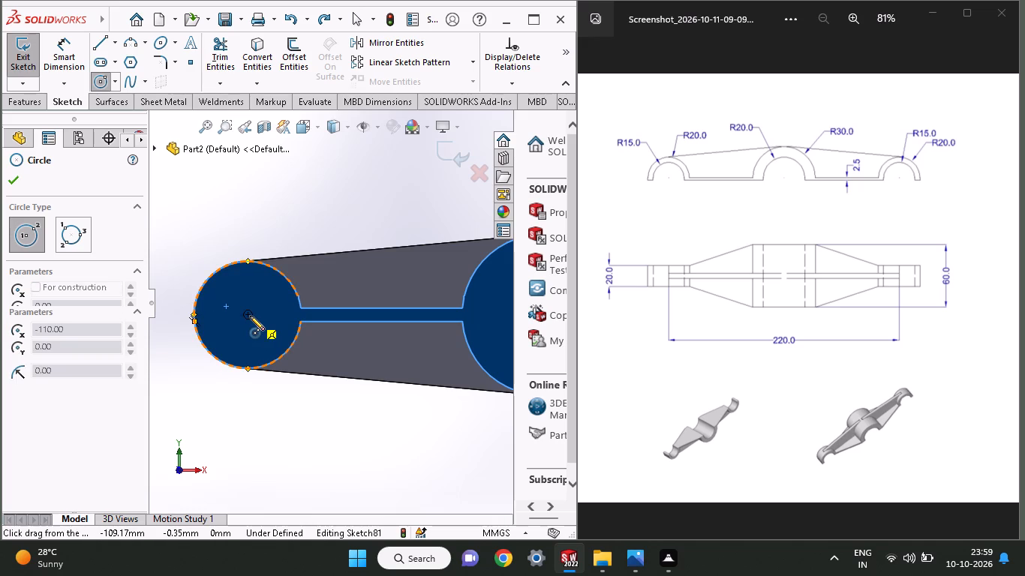
left_click(266, 361)
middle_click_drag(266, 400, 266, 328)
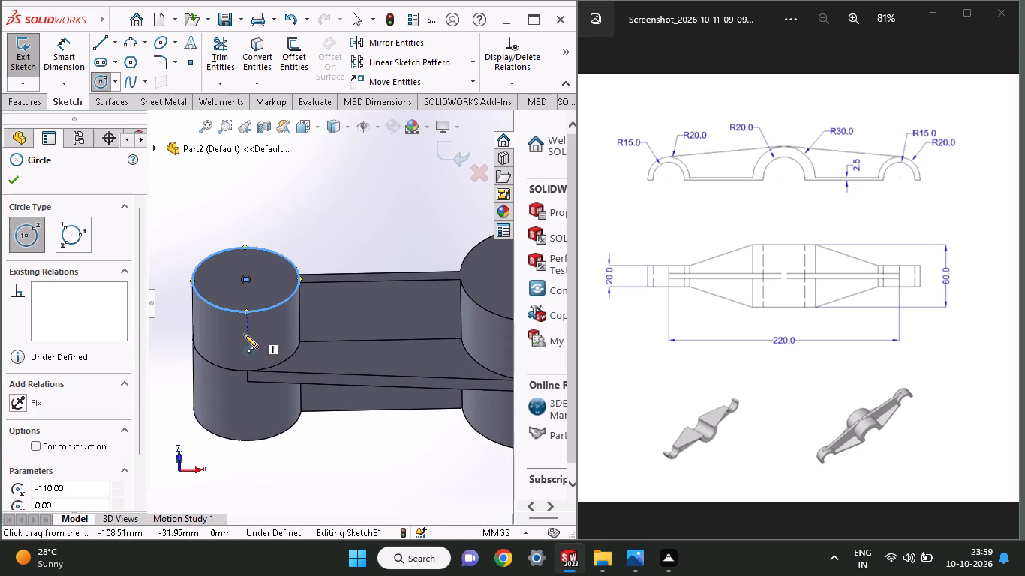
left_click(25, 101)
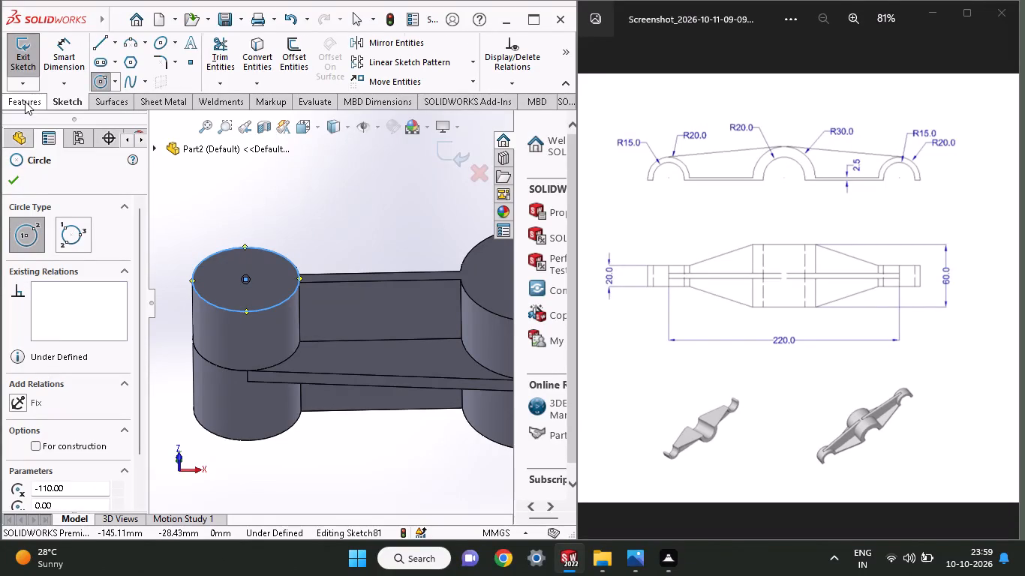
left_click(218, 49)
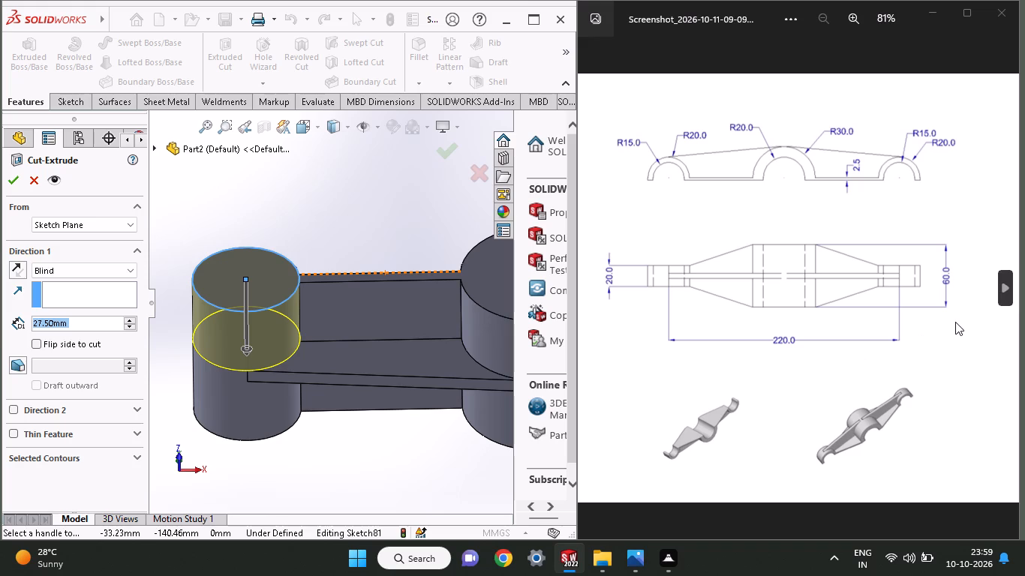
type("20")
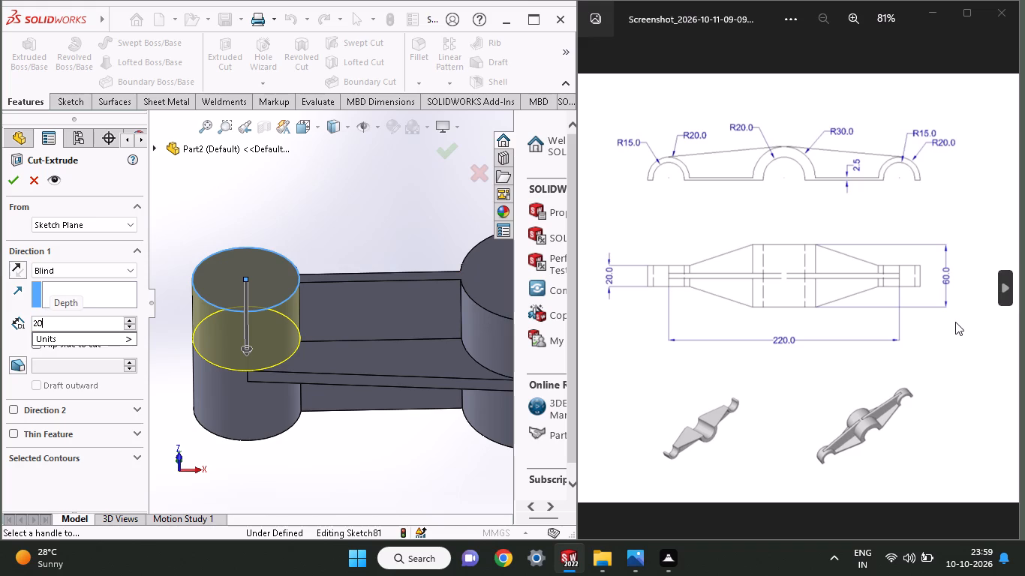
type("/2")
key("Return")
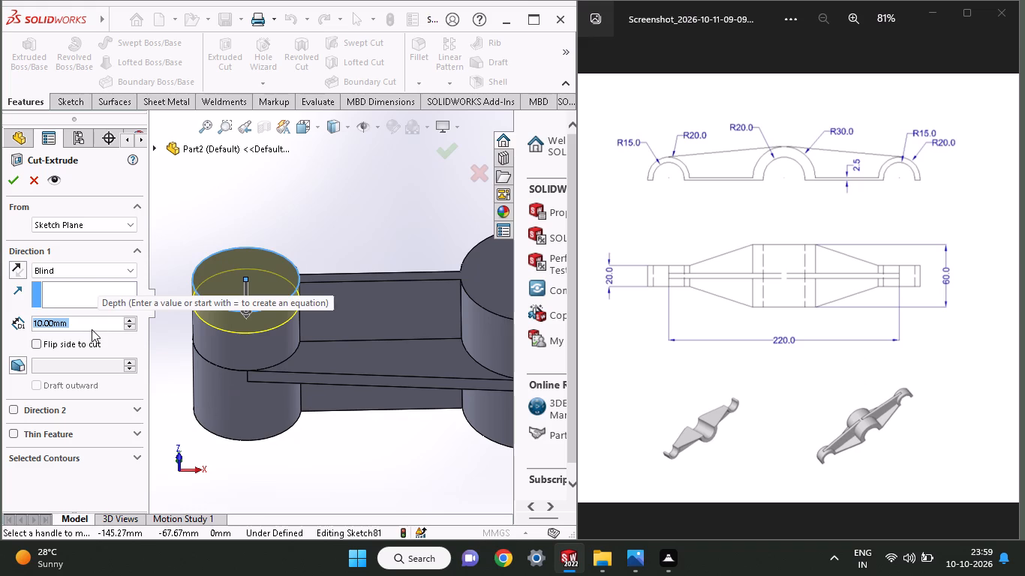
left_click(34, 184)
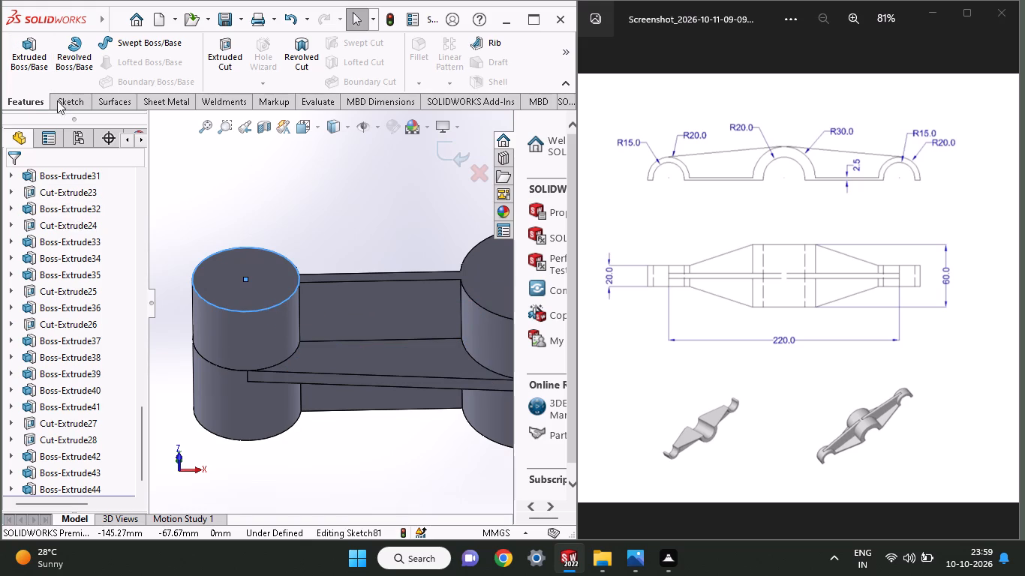
Cut-extrude the circle blind 14.75 mm down from the end boss's top face to shorten the boss.
left_click(205, 60)
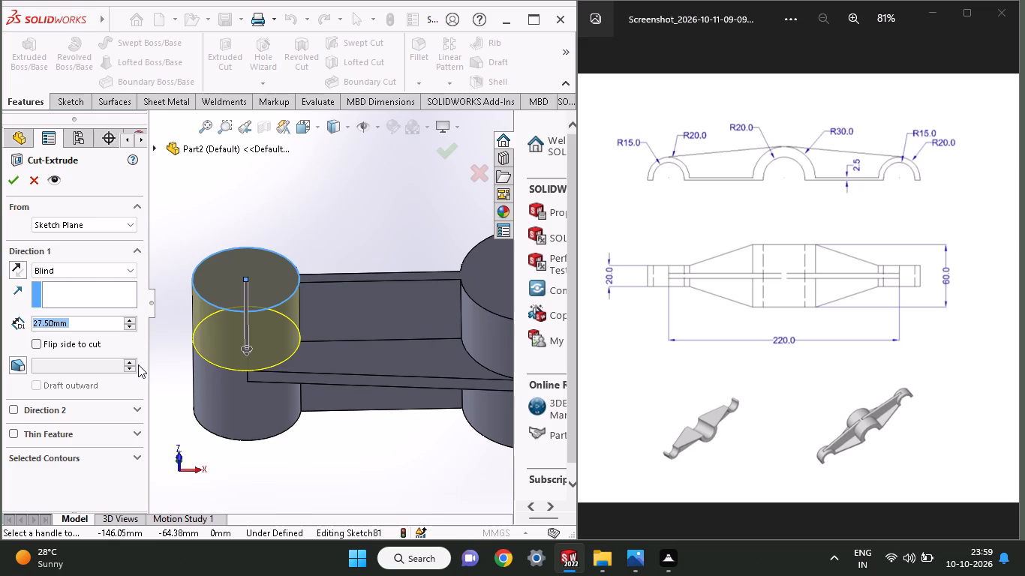
left_click(85, 325)
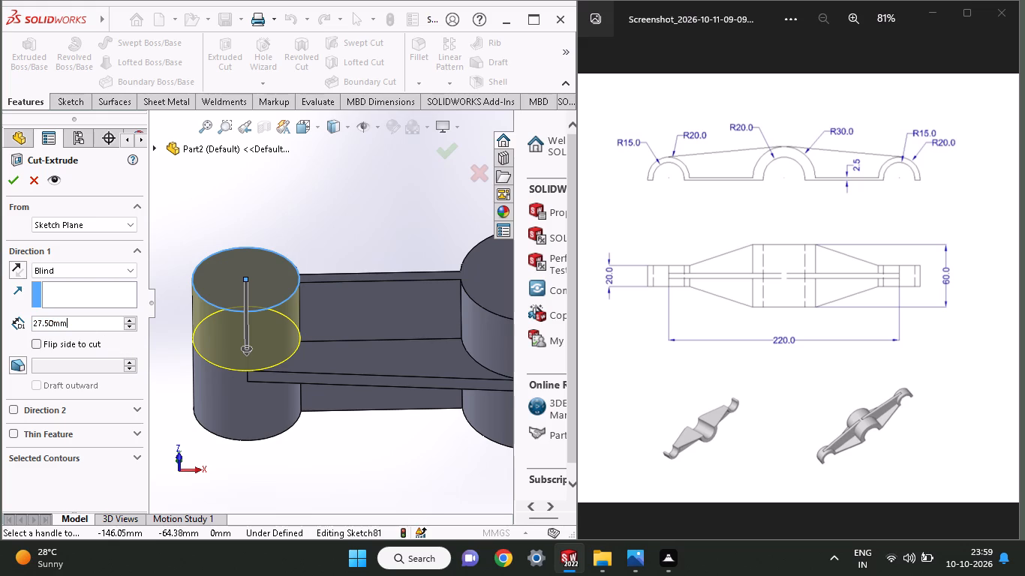
key("BackSpace")
key("BackSpace")
key("BackSpace")
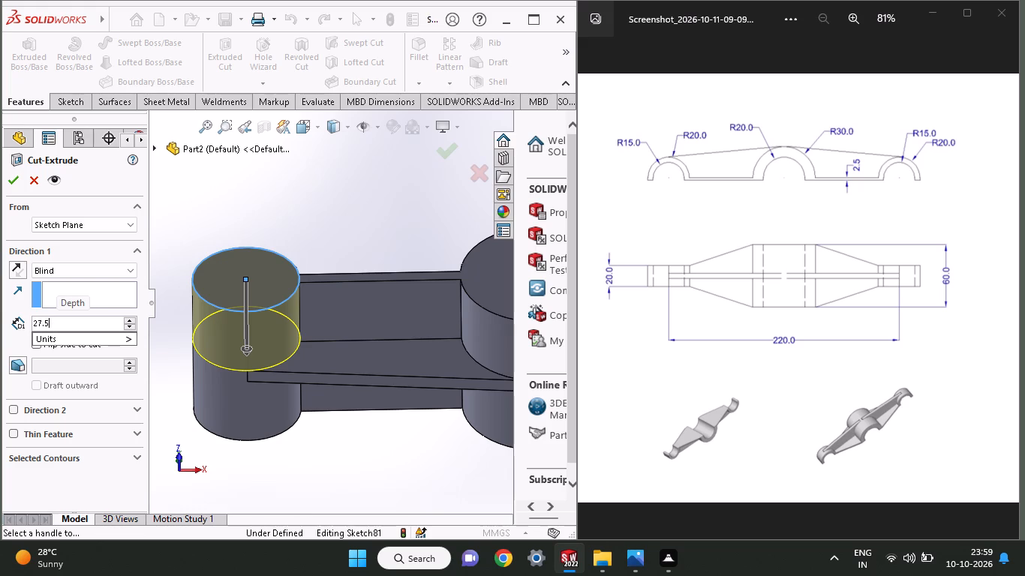
key("0")
key("minus")
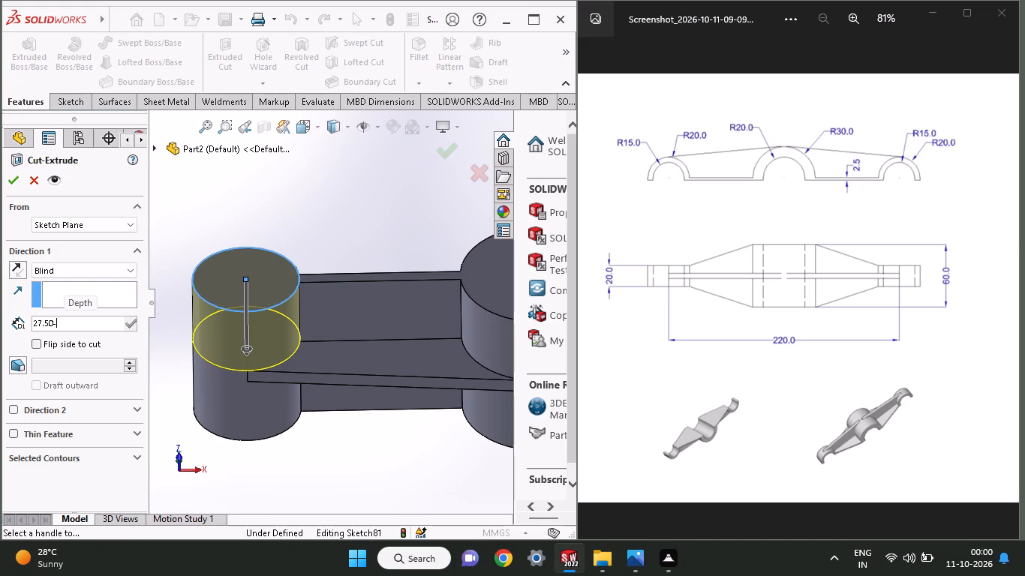
key("1")
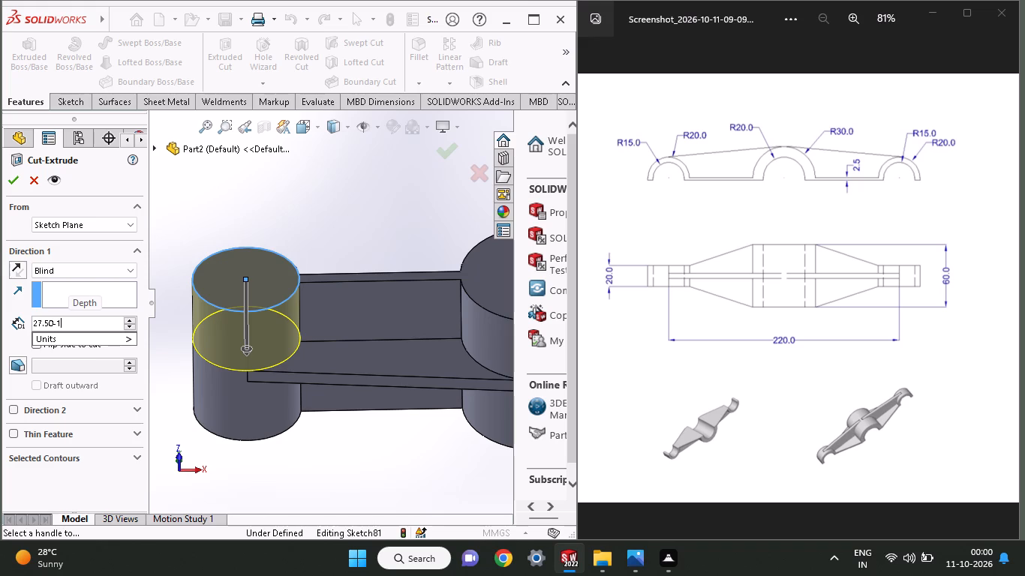
key("0")
key("minus")
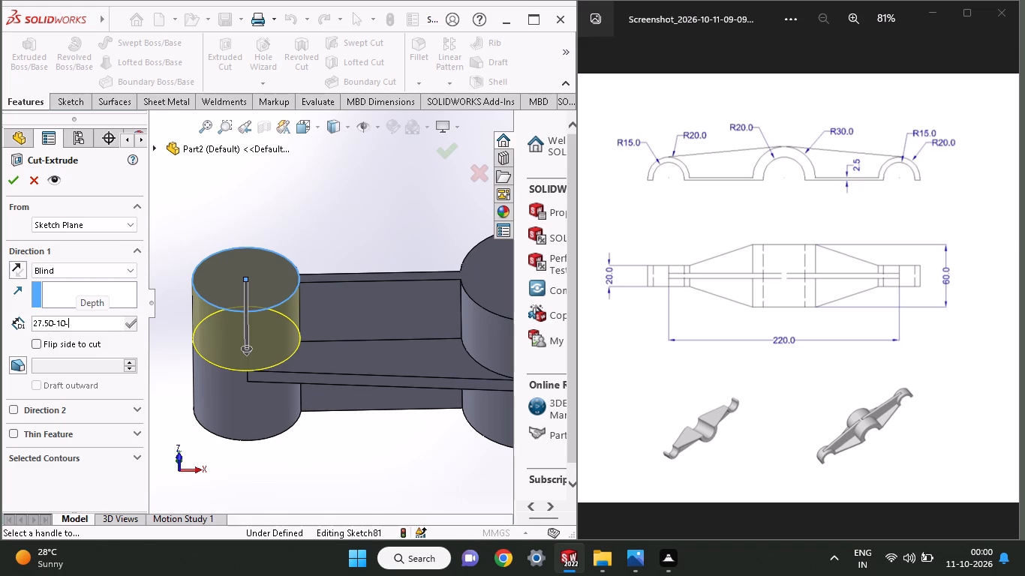
type("2.75")
key("Return")
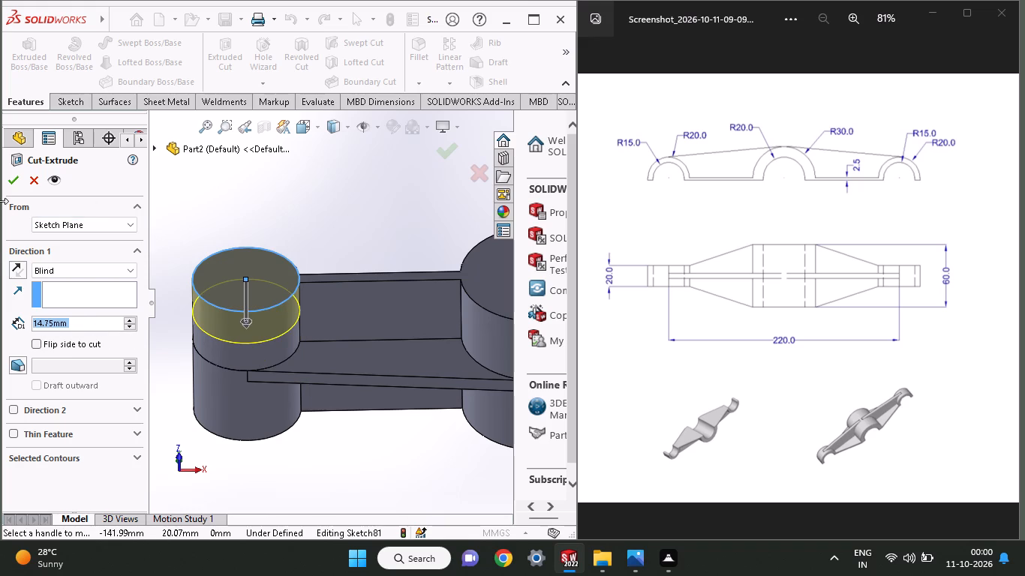
left_click(5, 181)
middle_click_drag(239, 472, 241, 440)
middle_click_drag(269, 360, 303, 388)
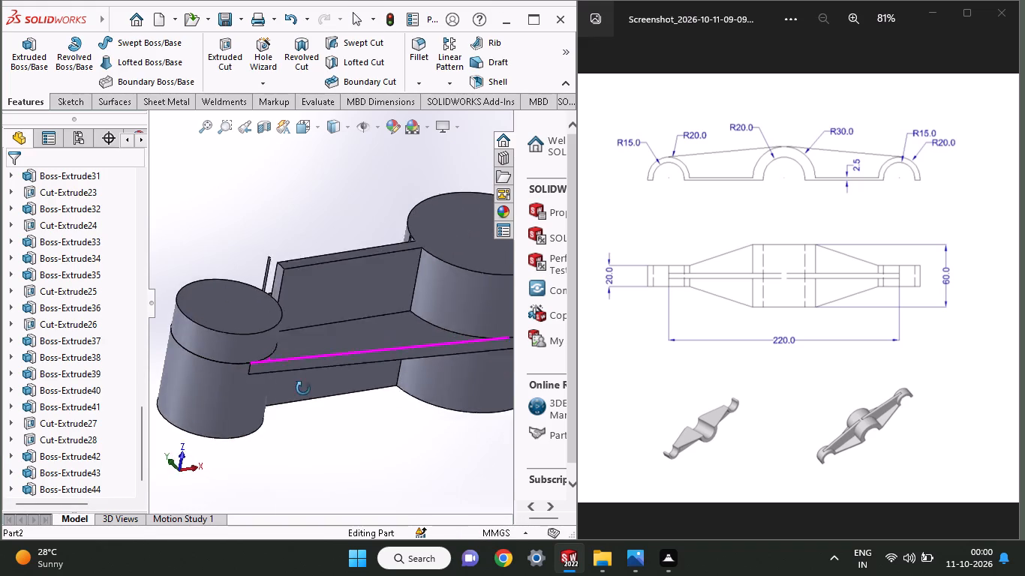
Examine the shortened end boss, the adjoining rib and the arm's underside from several angles.
middle_click_drag(303, 388, 302, 417)
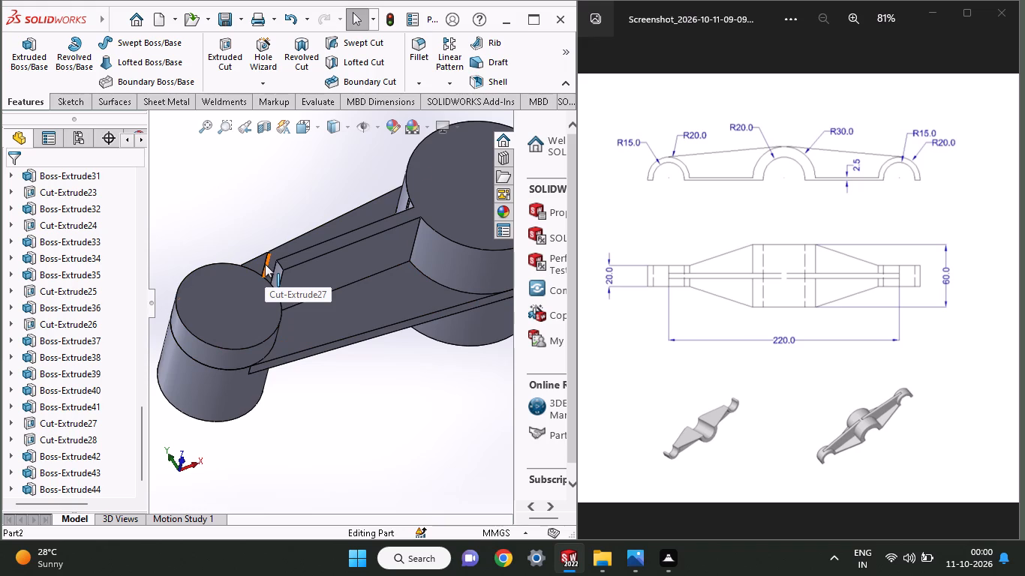
middle_click_drag(248, 273, 274, 422)
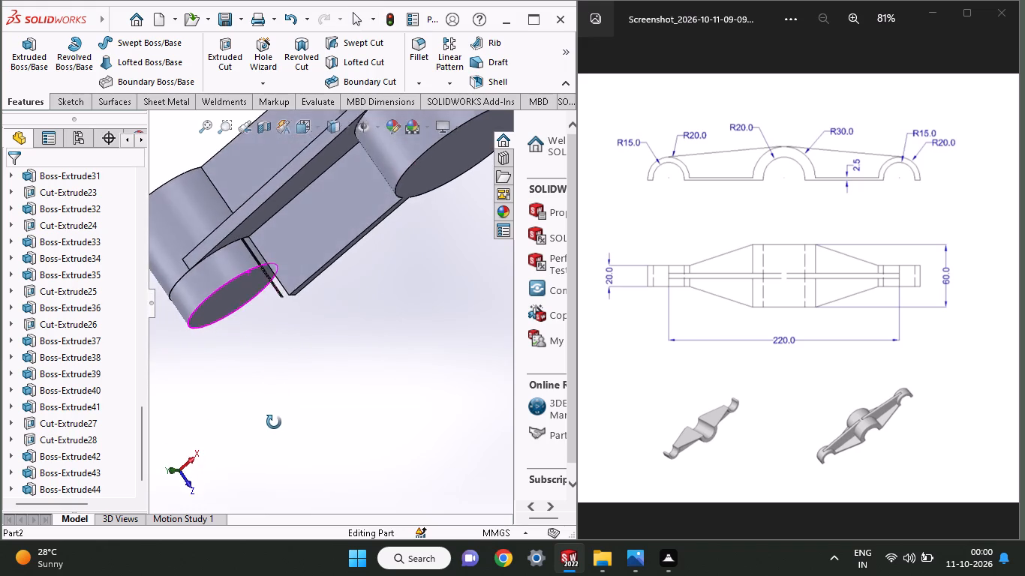
middle_click_drag(274, 422, 241, 412)
middle_click_drag(239, 378, 215, 240)
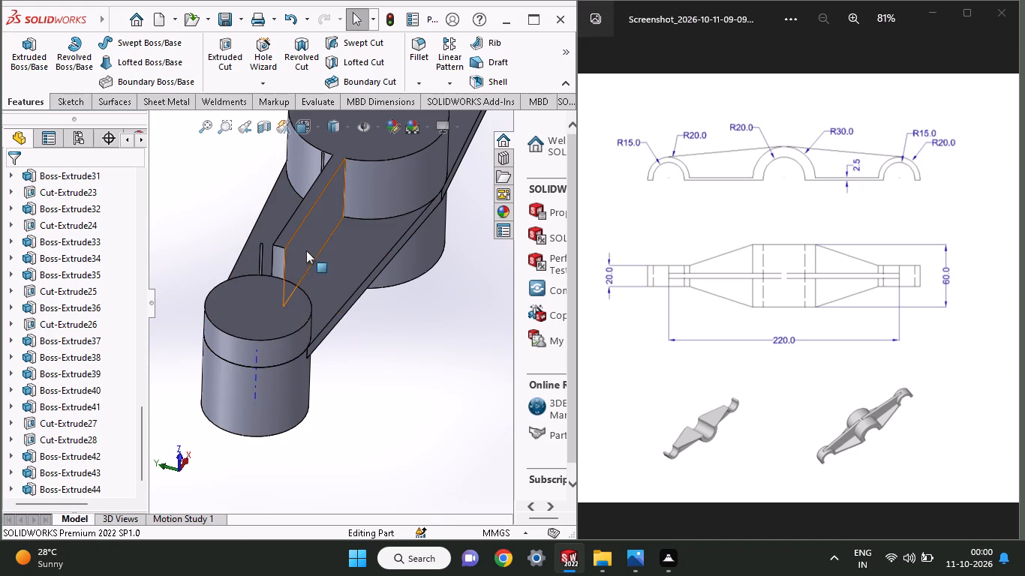
middle_click_drag(311, 262, 319, 298)
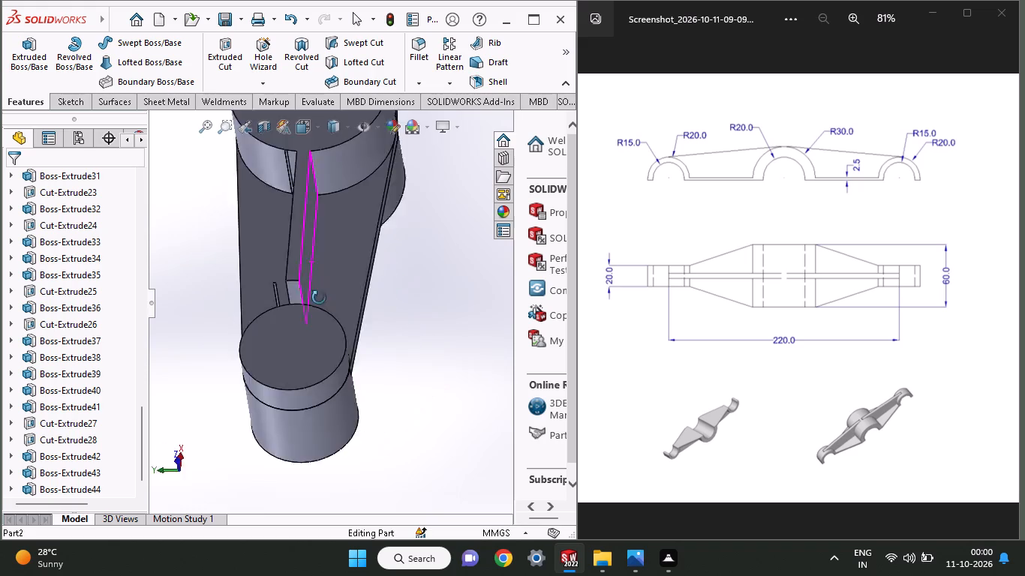
middle_click_drag(319, 298, 251, 458)
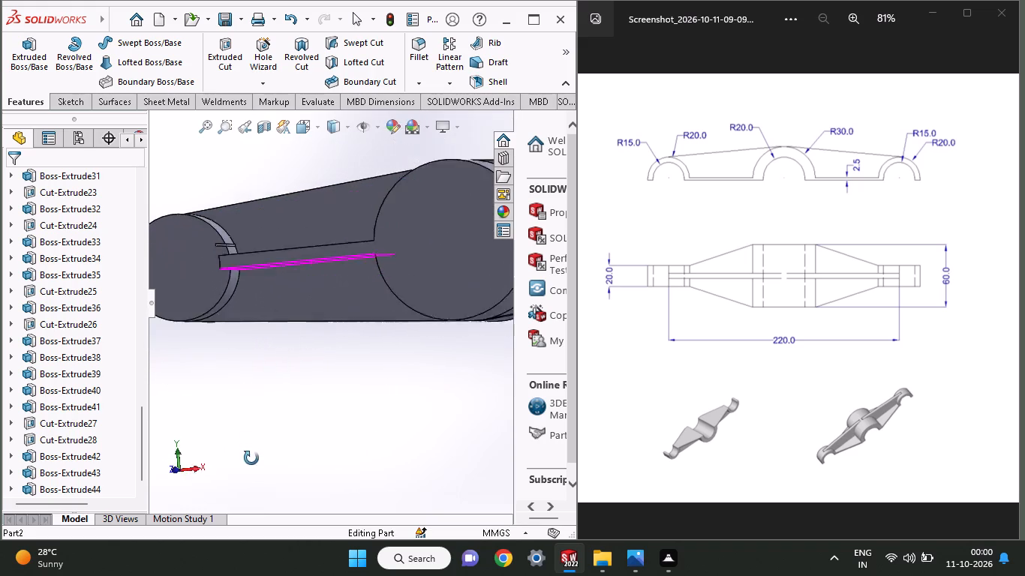
middle_click_drag(251, 458, 277, 399)
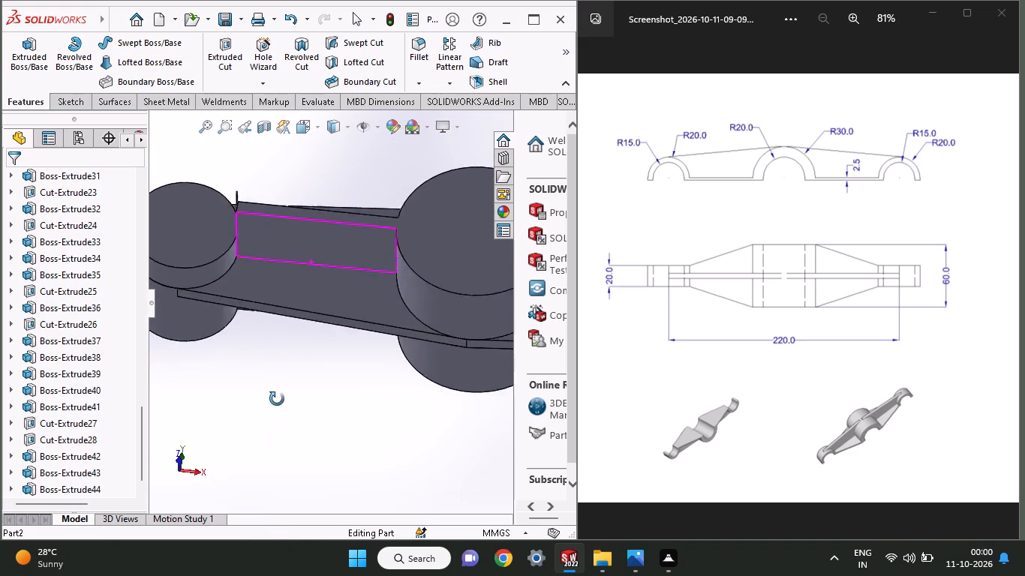
middle_click_drag(277, 399, 293, 345)
scroll(290, 353, "up", 1)
left_click(278, 396)
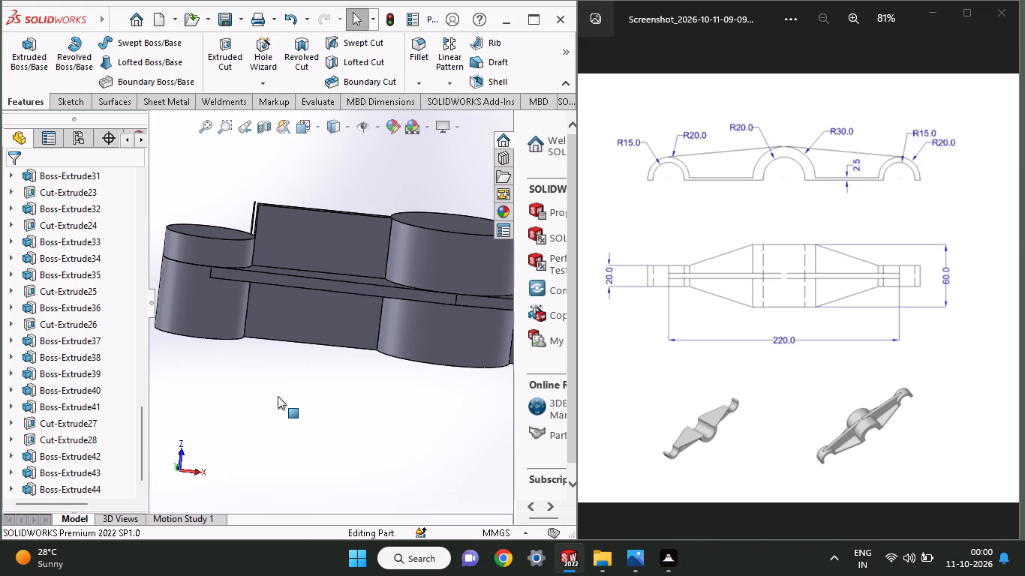
Start a sketch on the bottom face of the partly shortened end boss and draw a concentric circle of about 20 mm radius.
middle_click_drag(278, 396, 290, 334)
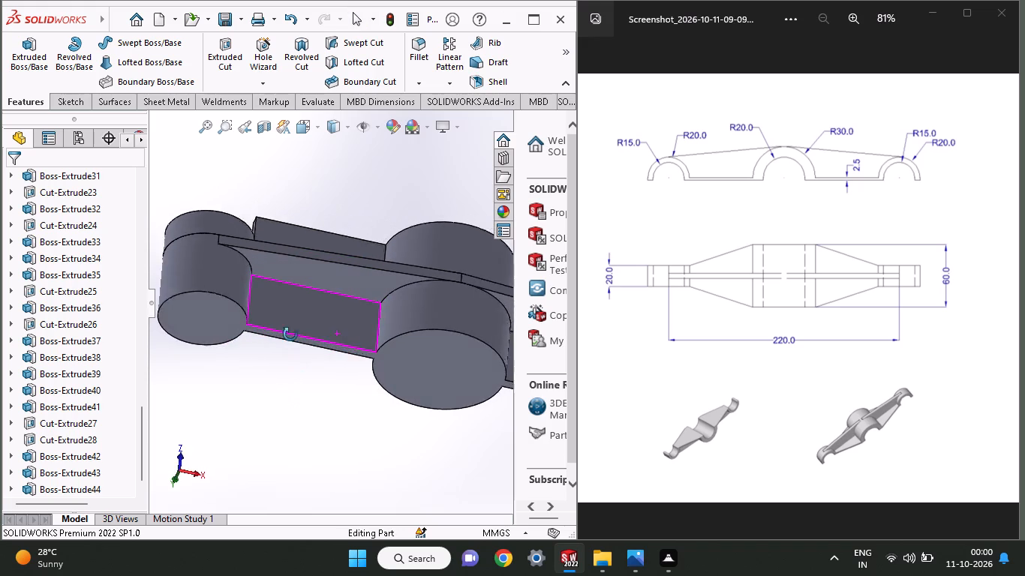
middle_click_drag(290, 334, 295, 322)
left_click(179, 314)
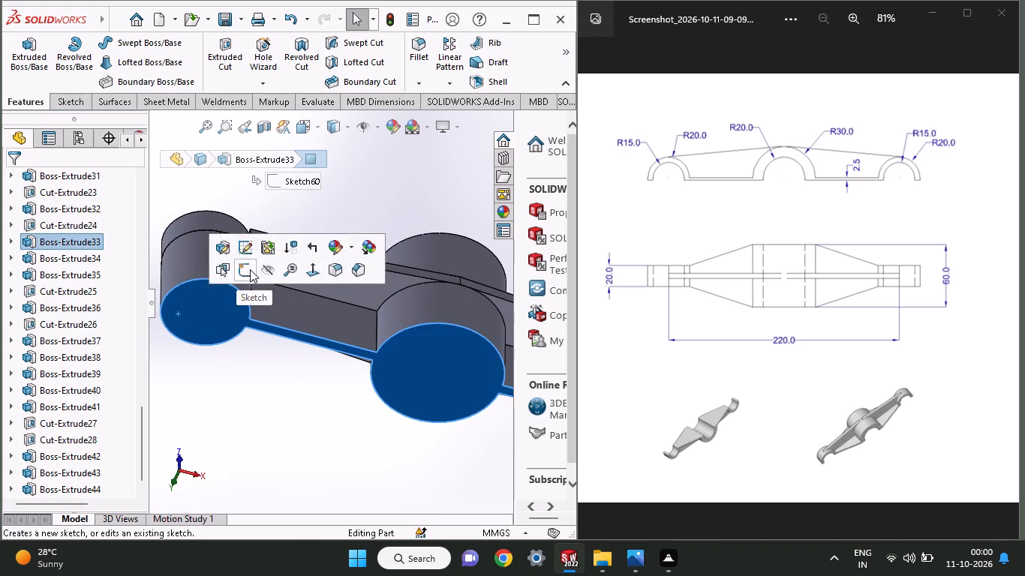
left_click(250, 269)
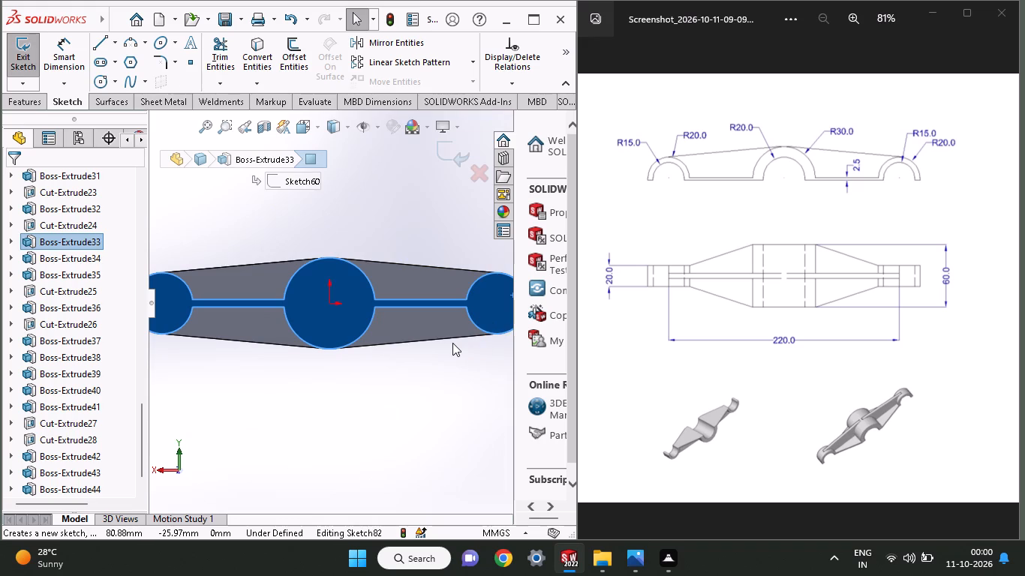
scroll(456, 341, "up", 3, "ctrl")
scroll(456, 341, "down", 1, "ctrl")
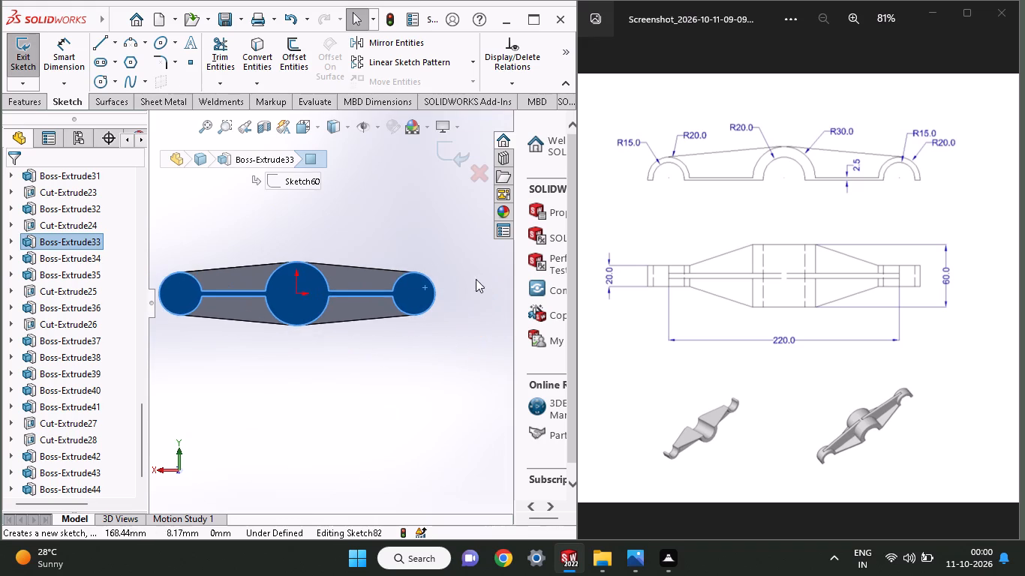
scroll(476, 279, "down", 2, "ctrl")
scroll(43, 85, "down", 1, "ctrl")
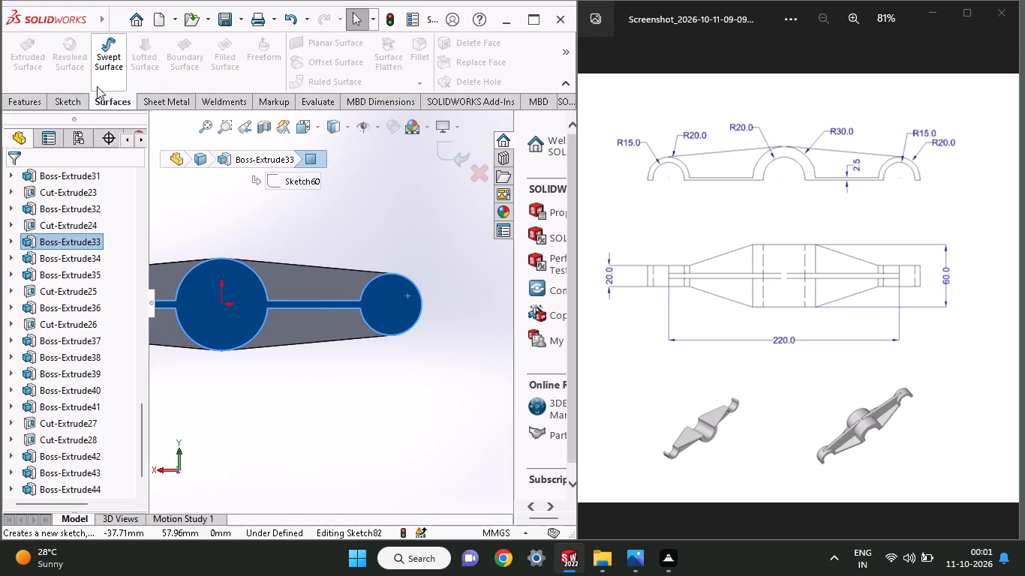
left_click(59, 106)
left_click(104, 76)
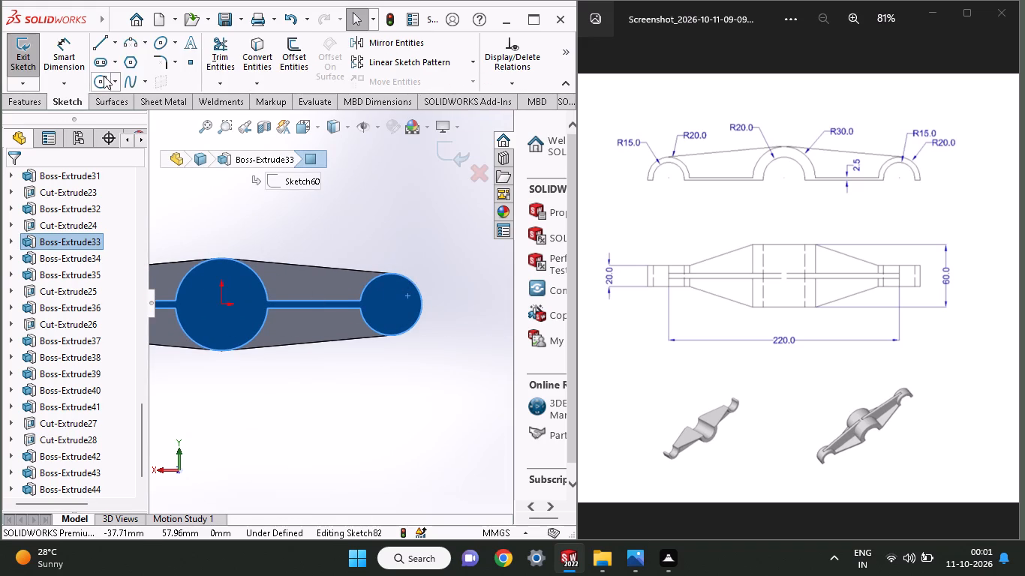
left_click(394, 304)
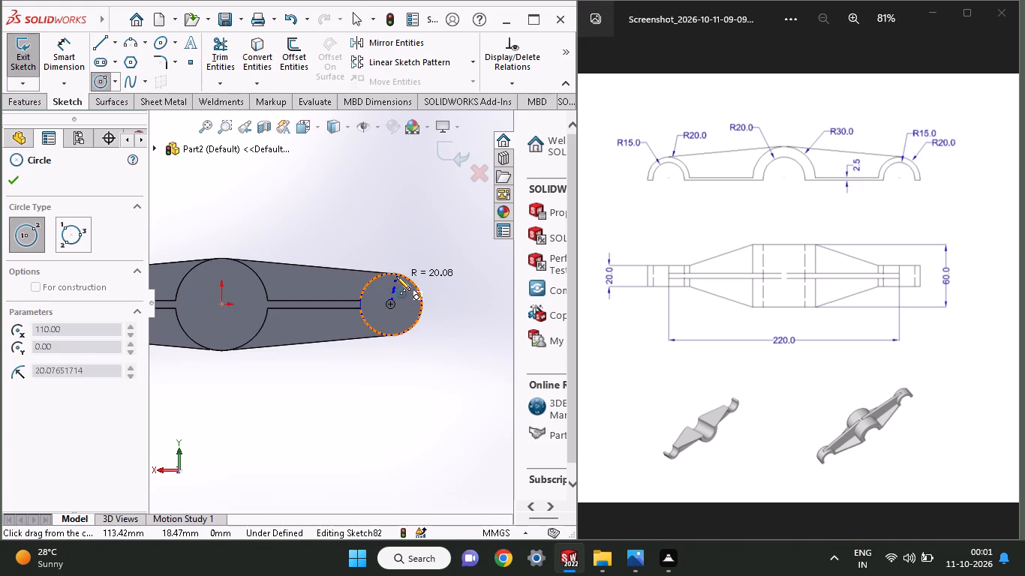
left_click(396, 276)
Cut-extrude the circle blind 14.75 mm into the end boss from its bottom face.
left_click(11, 108)
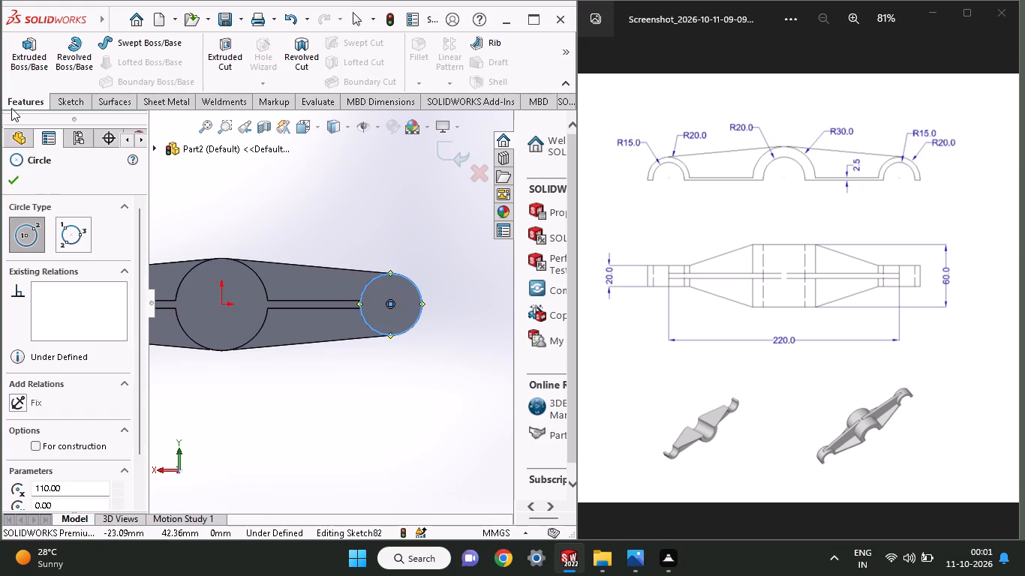
left_click(206, 55)
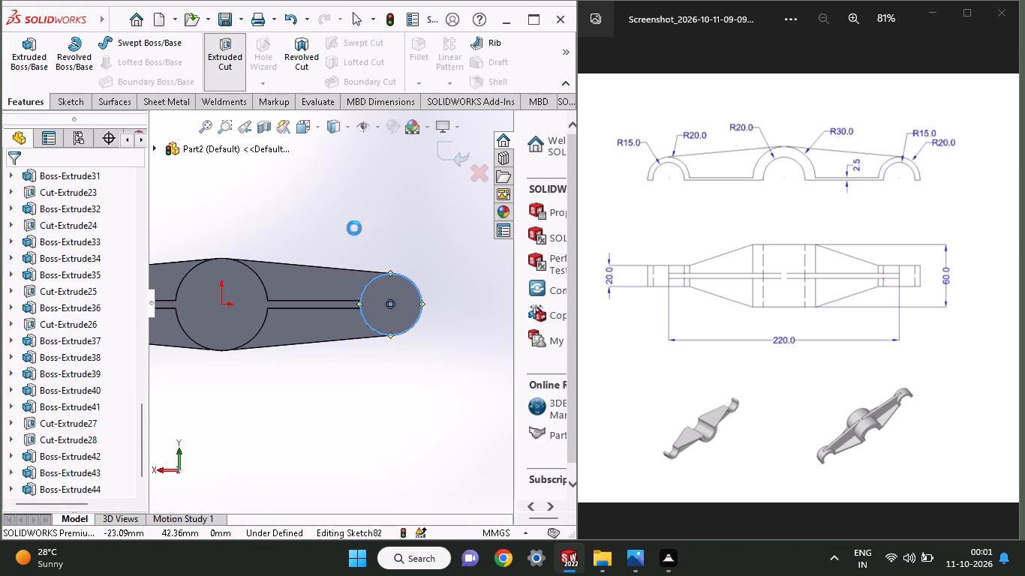
middle_click_drag(383, 258, 377, 358)
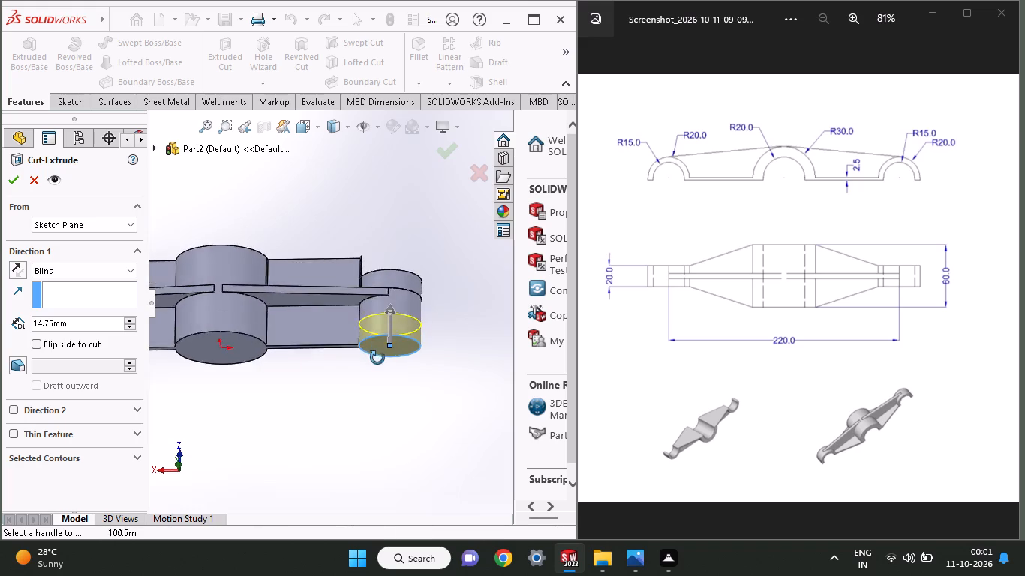
middle_click_drag(377, 358, 375, 371)
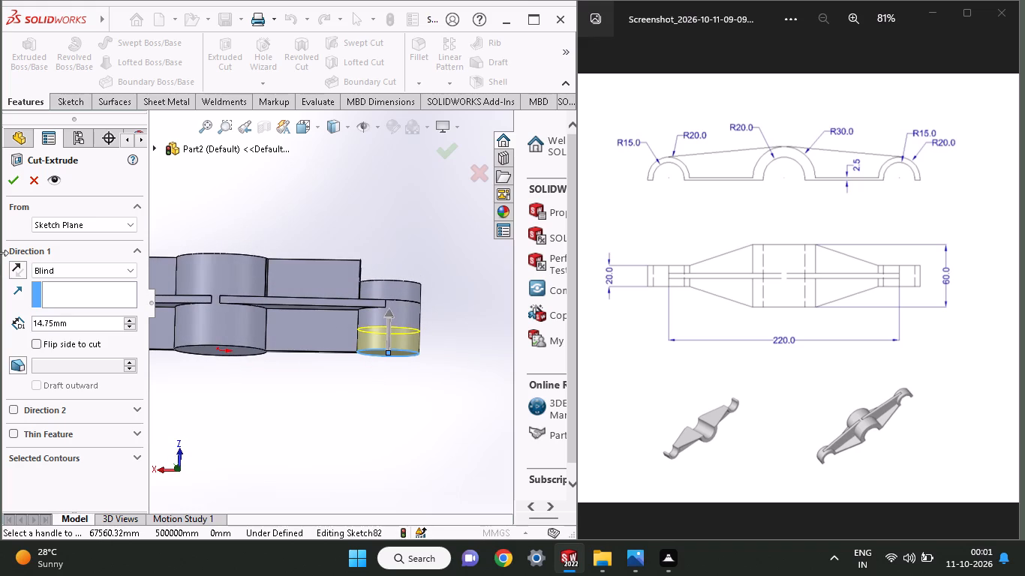
left_click(11, 187)
Start a sketch on the opposite end boss's uncut top face and draw a concentric circle about 42 mm in diameter.
middle_click_drag(355, 213, 350, 209)
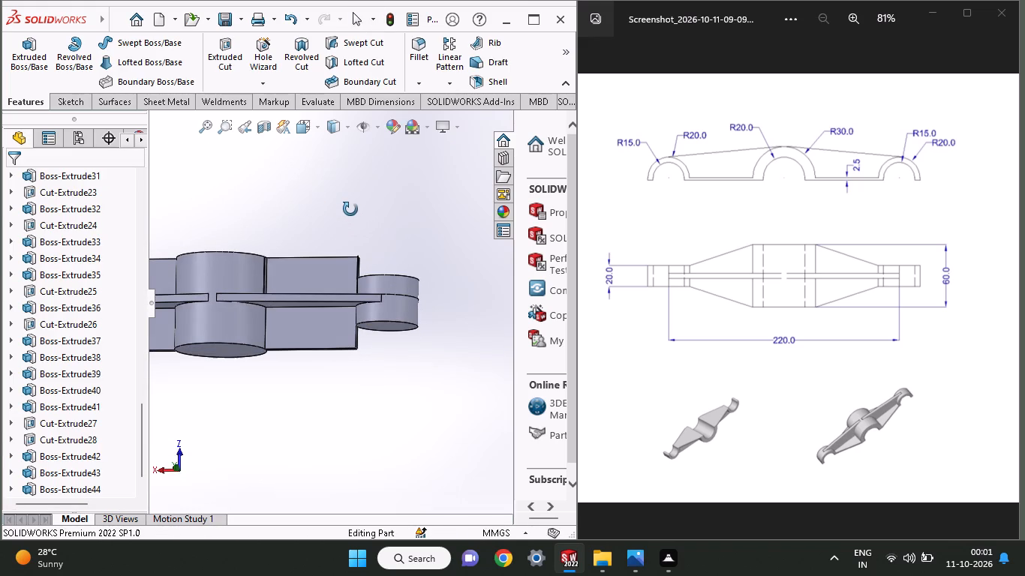
middle_click_drag(350, 209, 286, 241)
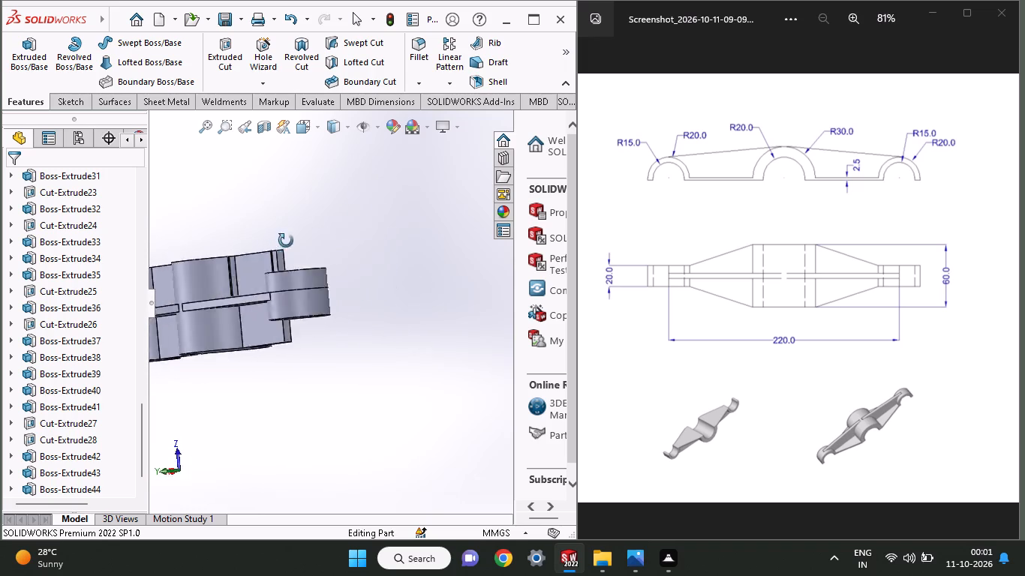
middle_click_drag(286, 241, 134, 318)
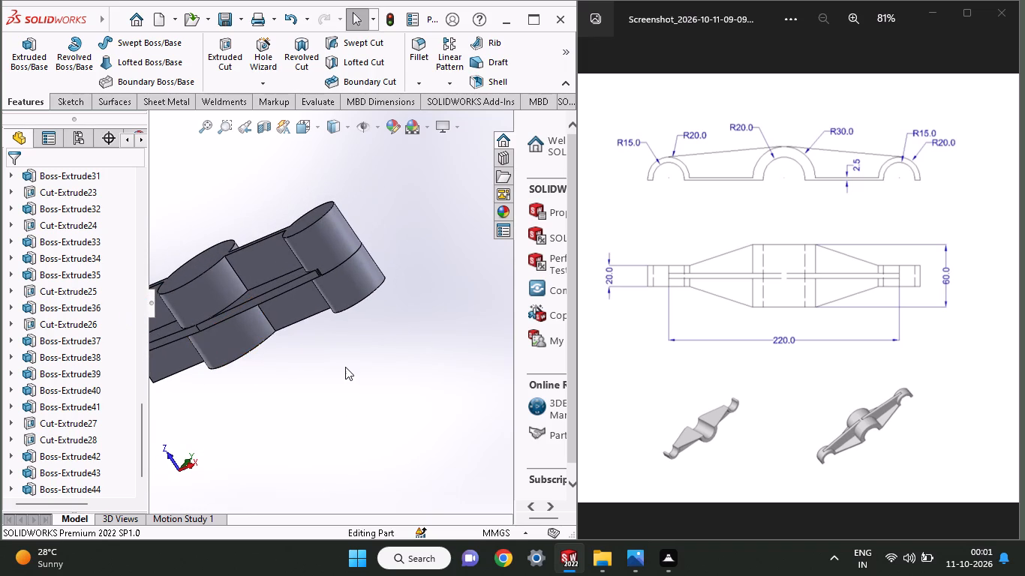
middle_click_drag(345, 367, 449, 425)
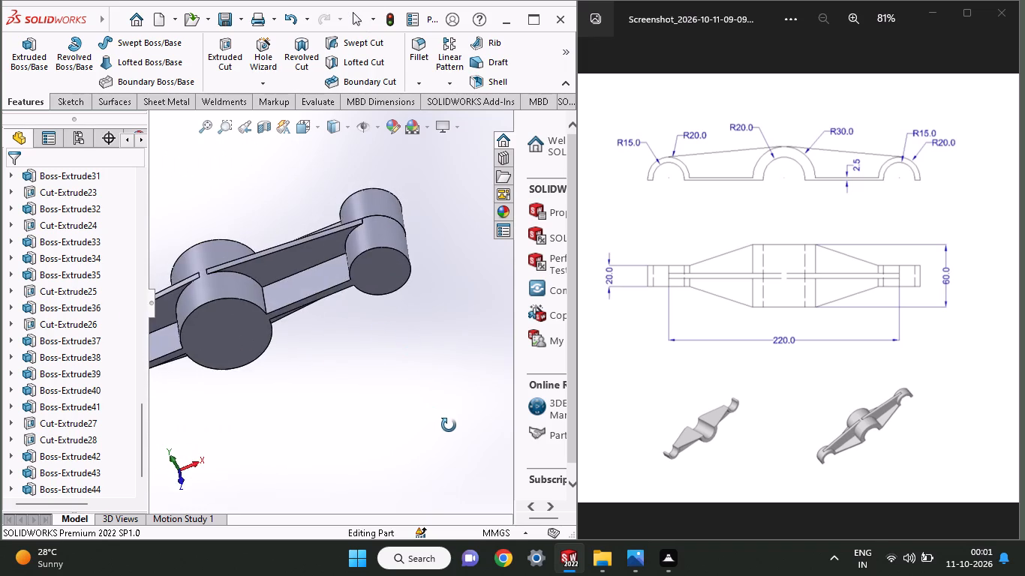
middle_click_drag(449, 425, 419, 443)
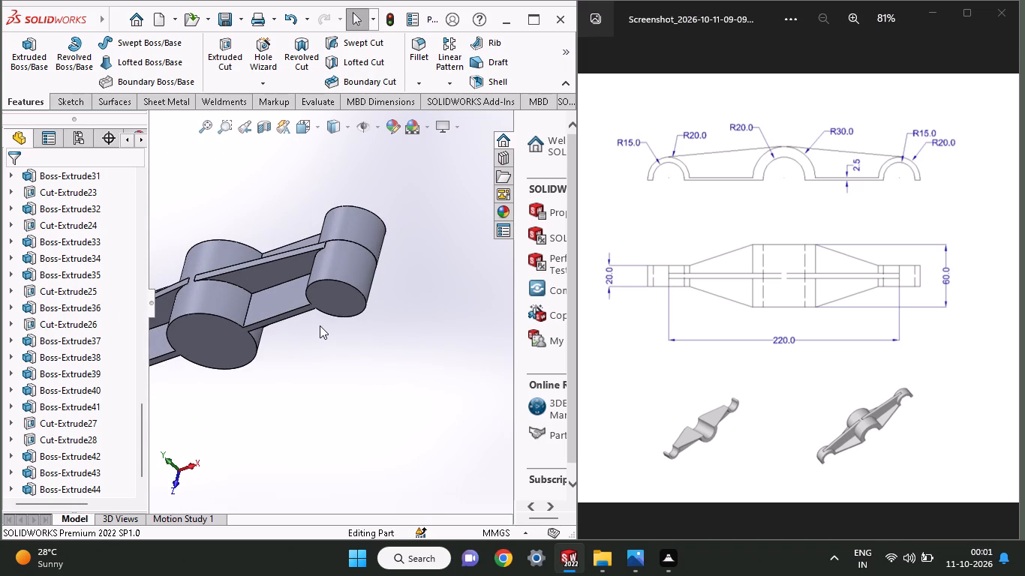
left_click(345, 291)
left_click(410, 253)
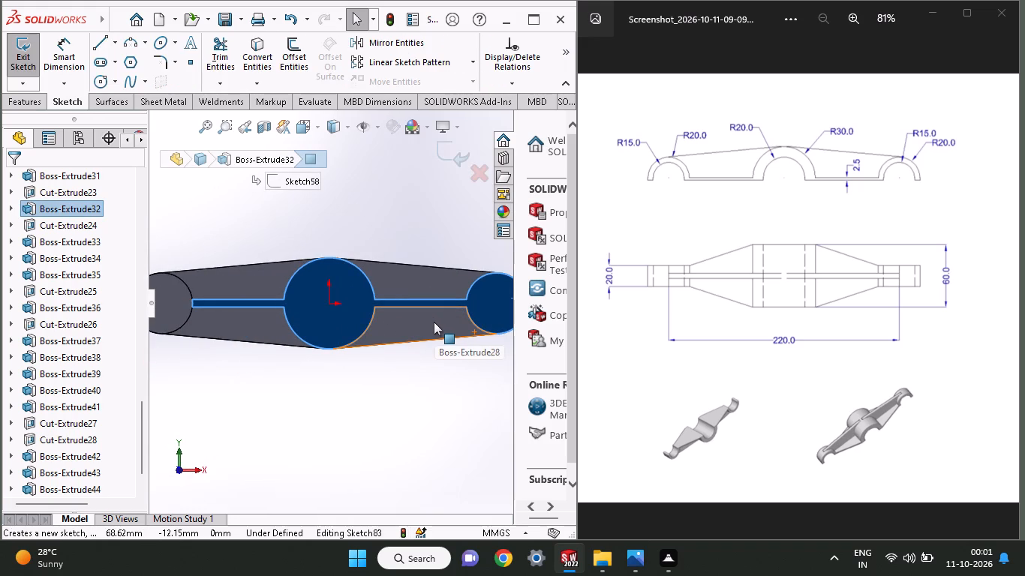
scroll(434, 322, "up", 1, "ctrl")
scroll(449, 299, "down", 3, "ctrl")
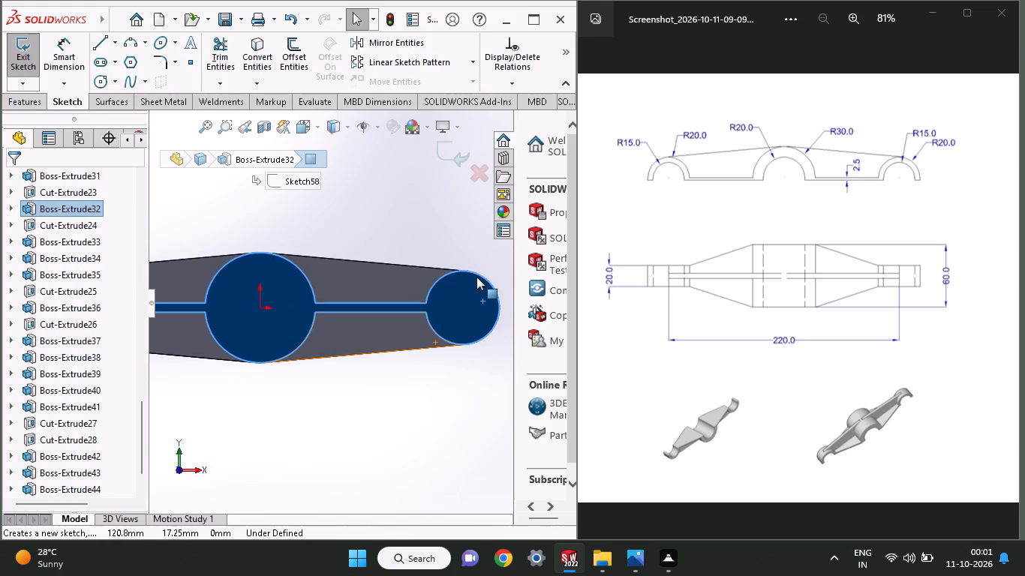
left_click(104, 81)
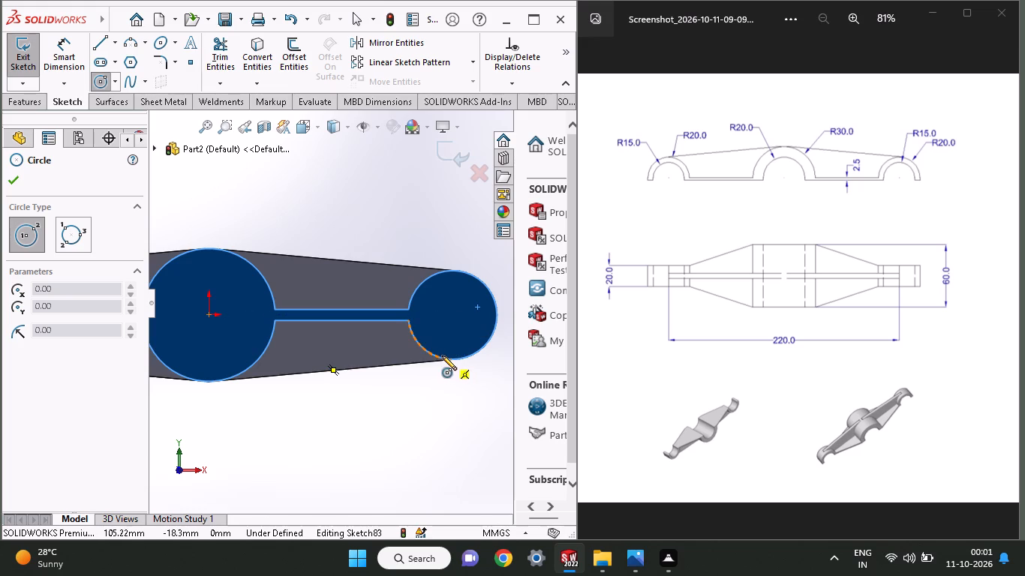
left_click(454, 312)
left_click(449, 268)
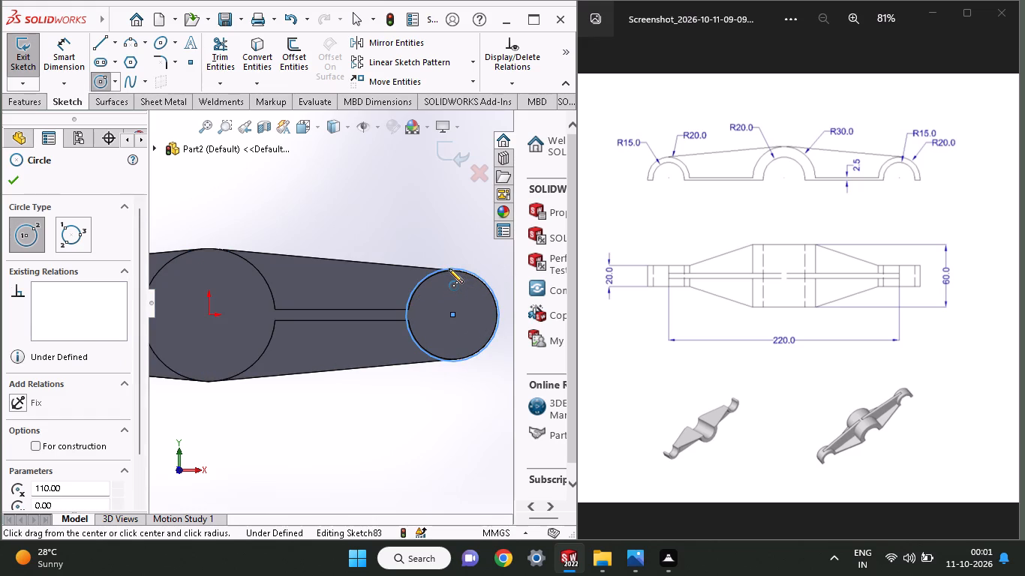
Dimension the circle's diameter and set it to 40 mm.
left_click(58, 70)
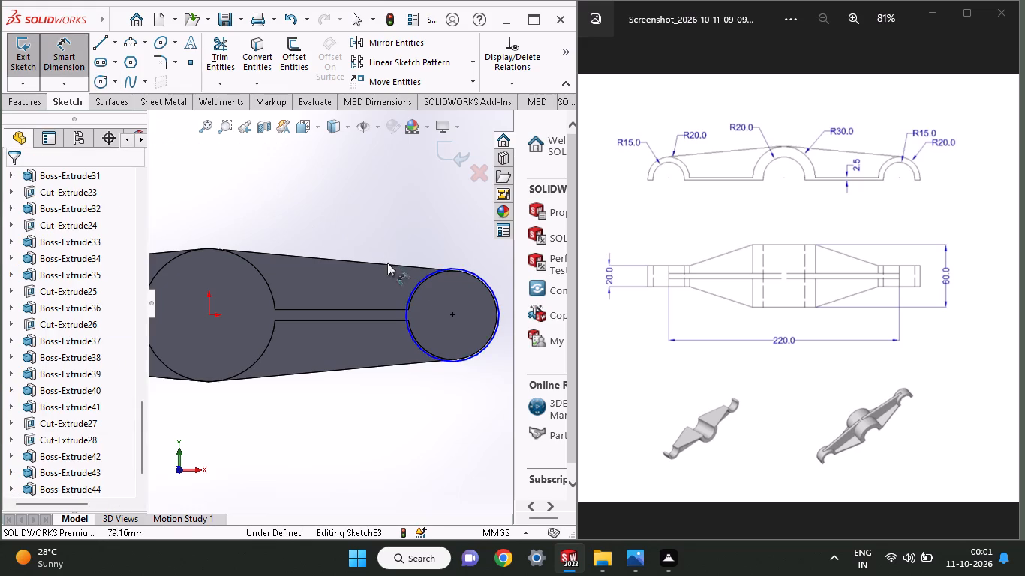
left_click(425, 283)
left_click(424, 217)
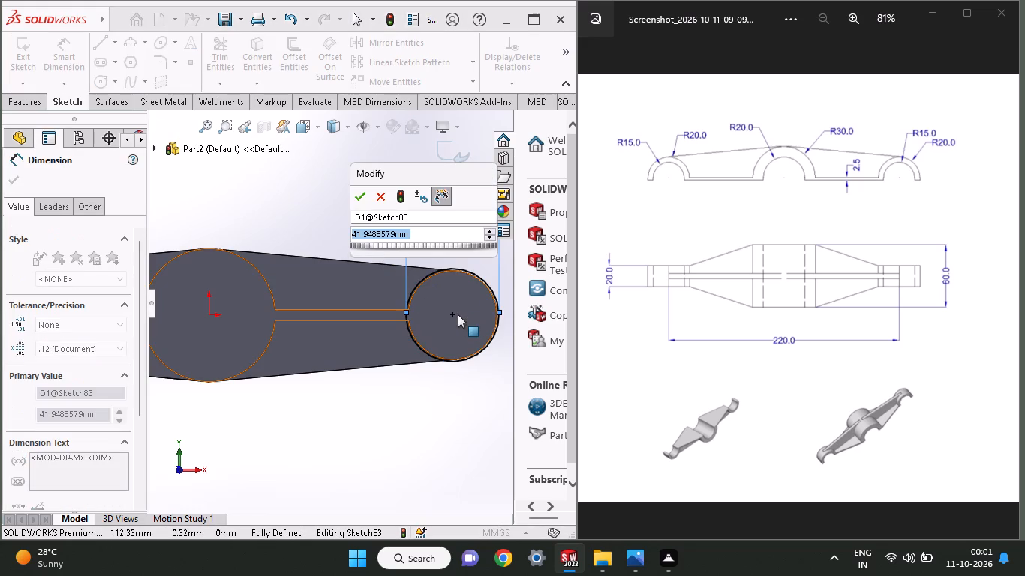
type("40")
key("Return")
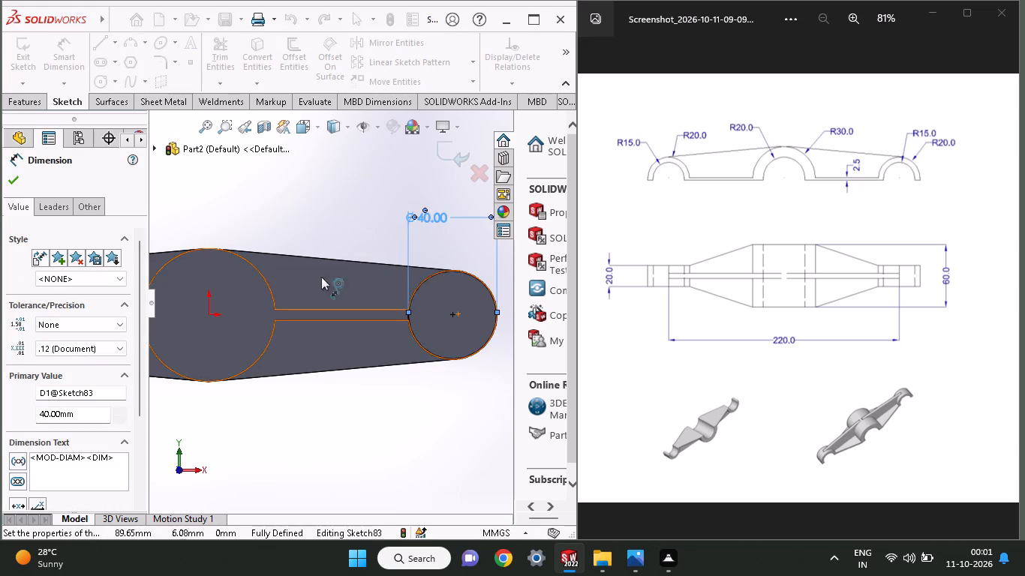
Cut-extrude the 40 mm circle blind 14.75 mm into the opposite end boss from its top face.
left_click(22, 97)
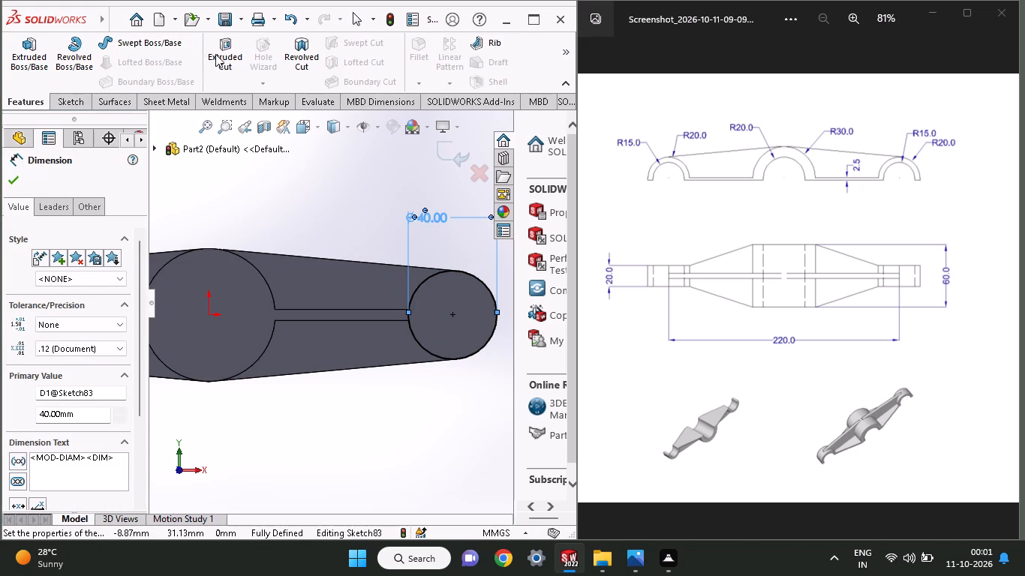
left_click(216, 54)
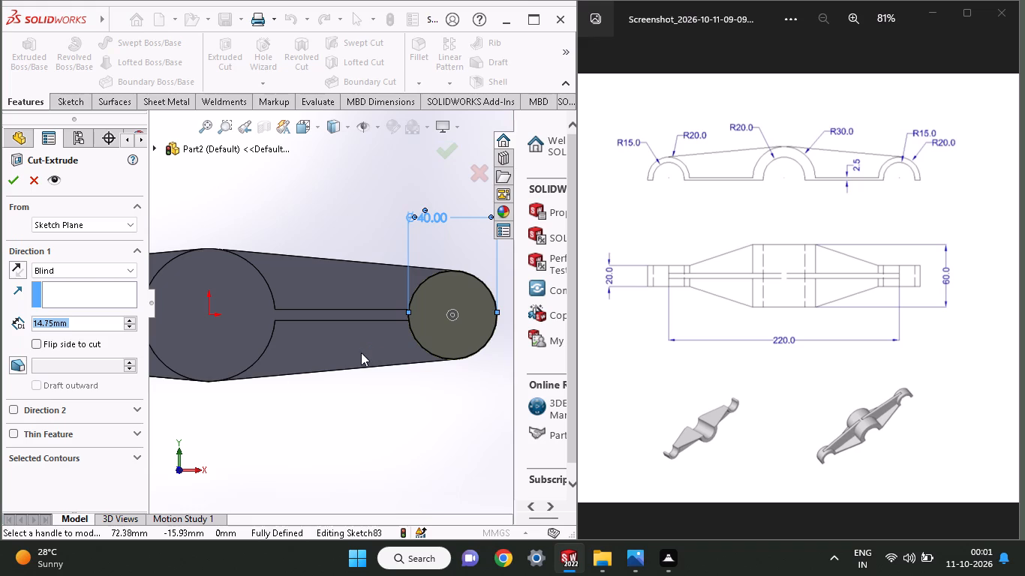
left_click(8, 184)
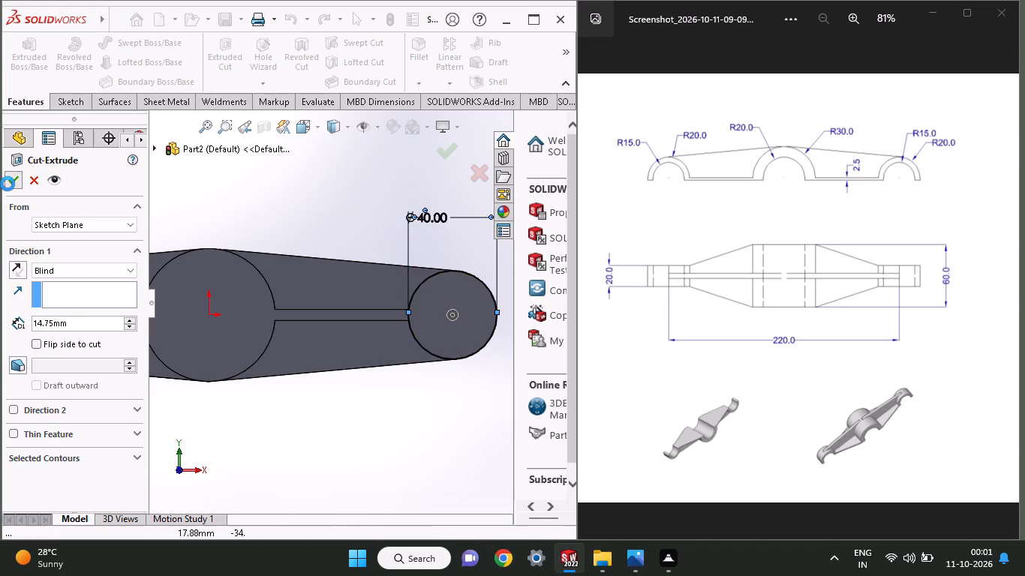
middle_click_drag(309, 220, 304, 246)
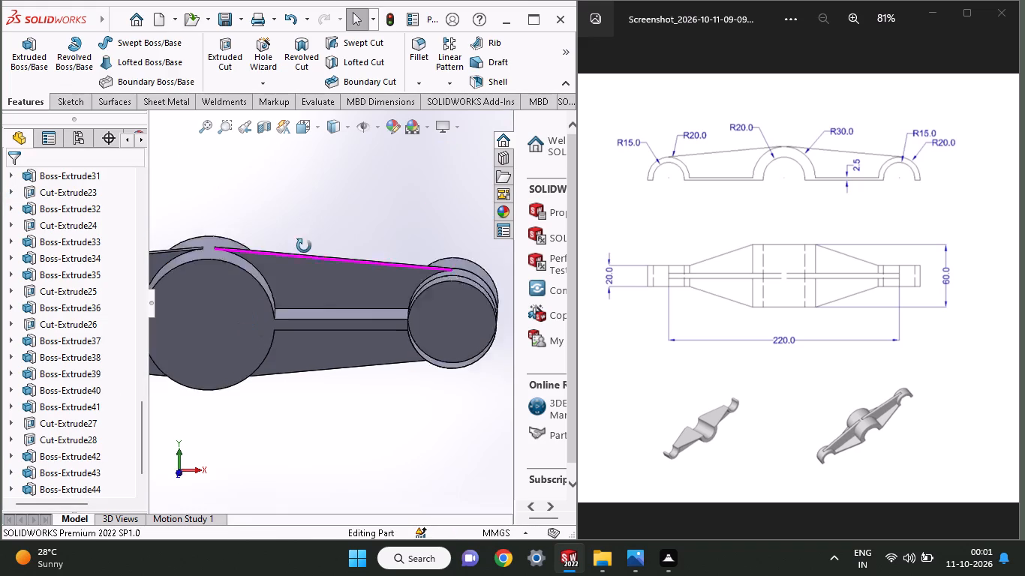
middle_click_drag(304, 246, 282, 267)
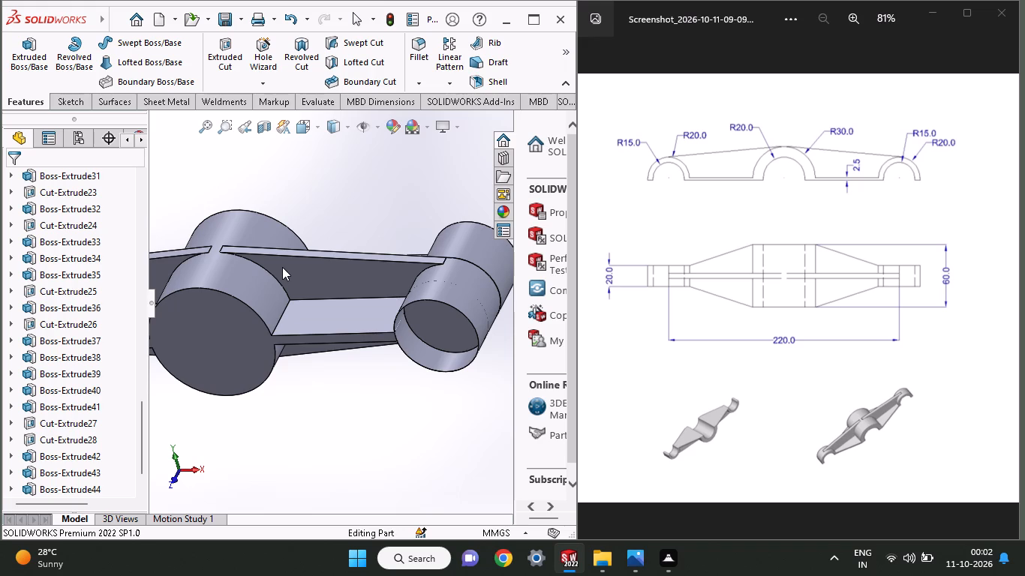
Start a sketch on the back face of the positive-X end boss and draw a concentric circle about 40.3 mm in diameter.
middle_click_drag(282, 267, 284, 241)
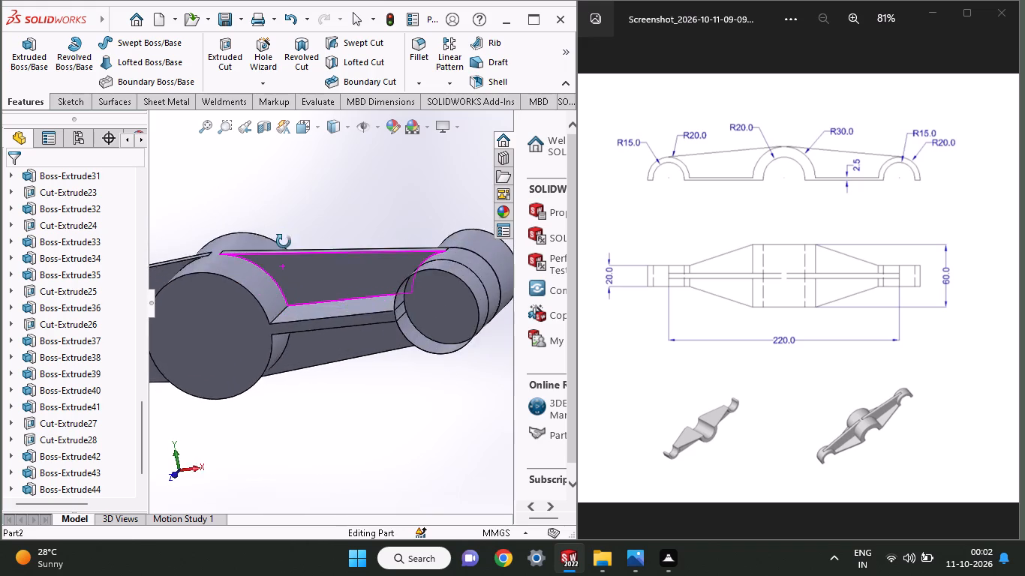
middle_click_drag(284, 241, 208, 434)
left_click(404, 352)
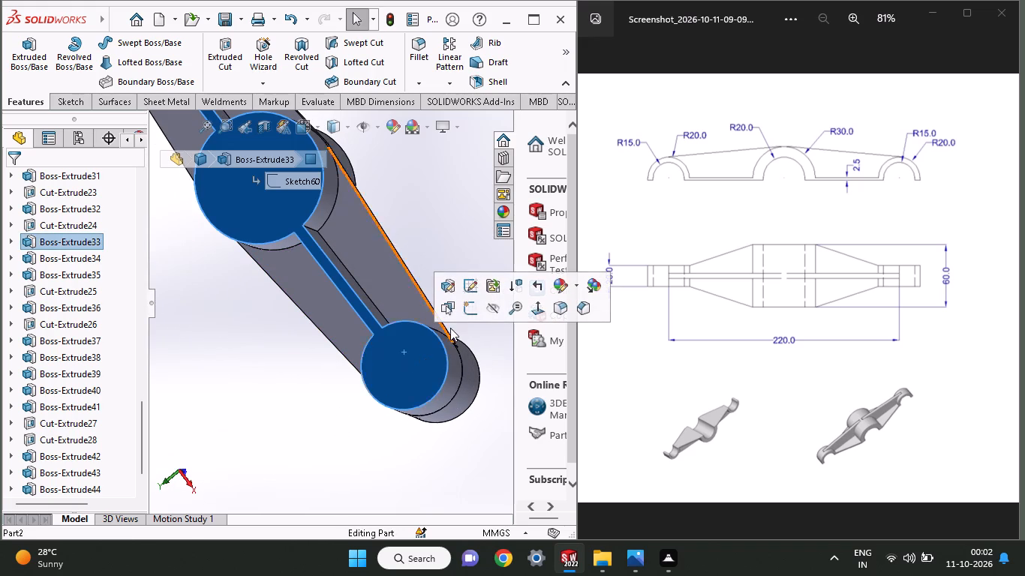
left_click(471, 307)
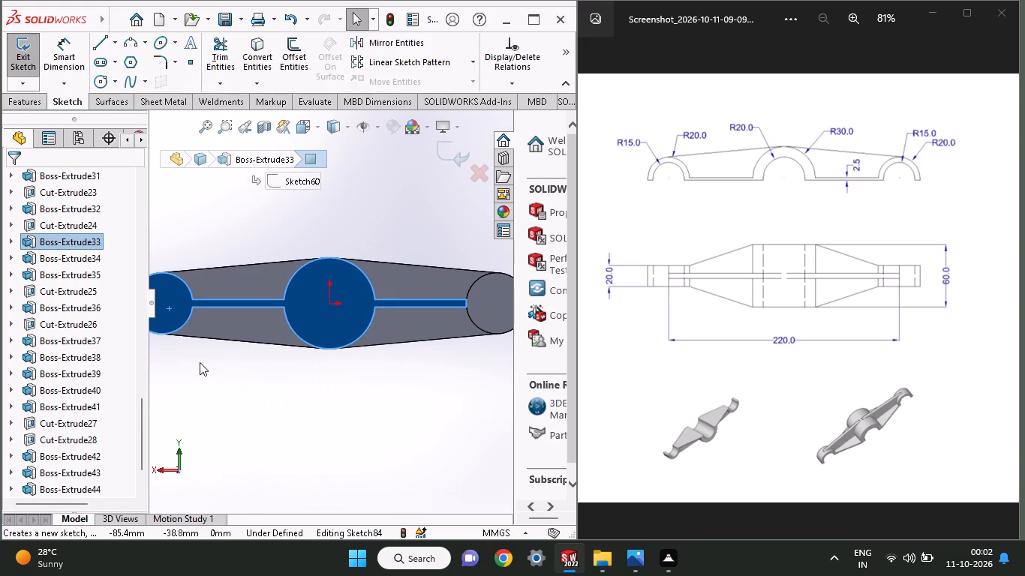
scroll(167, 349, "up", 4, "ctrl")
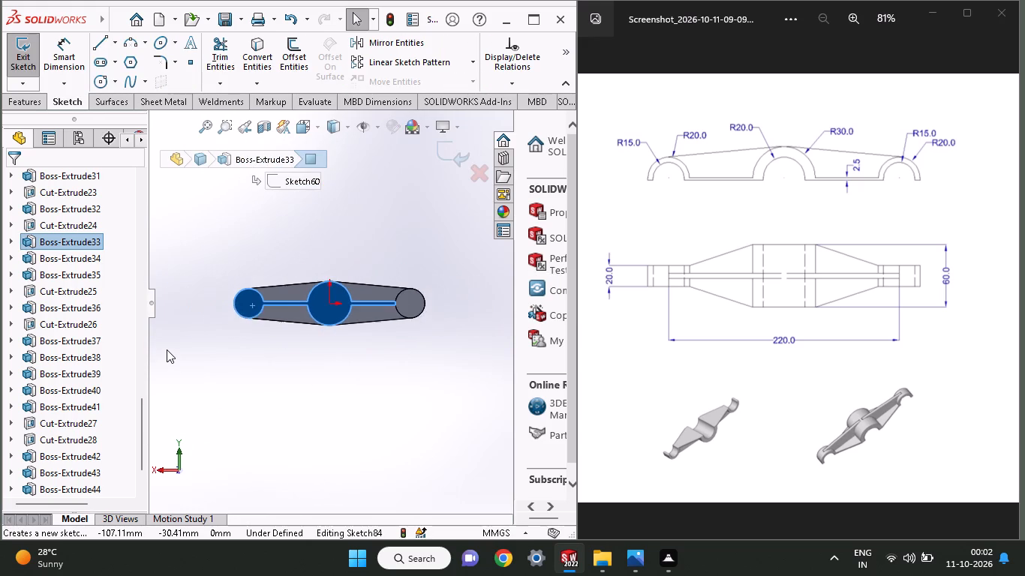
scroll(181, 329, "down", 2, "ctrl")
scroll(296, 269, "down", 2, "ctrl")
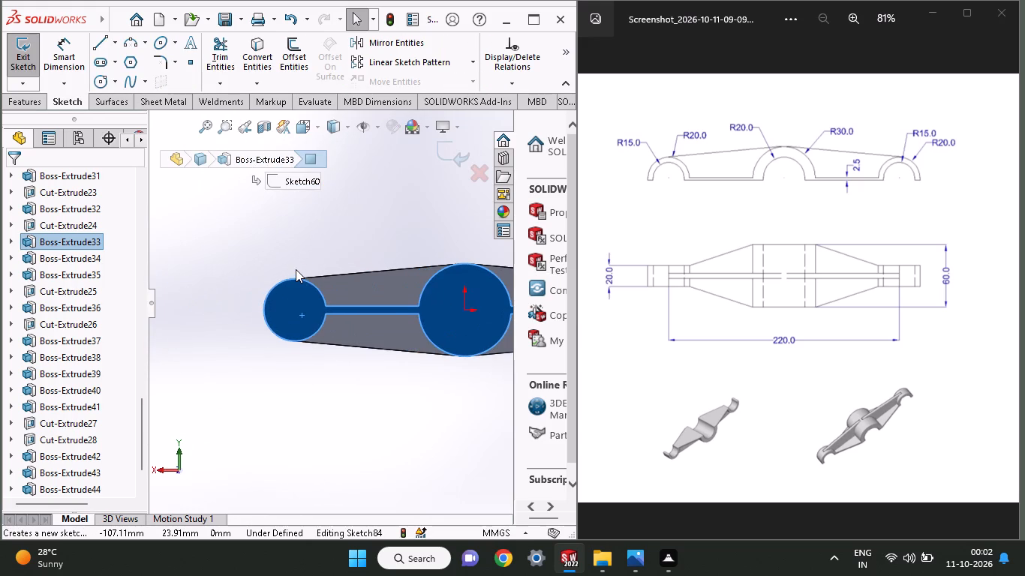
left_click(95, 76)
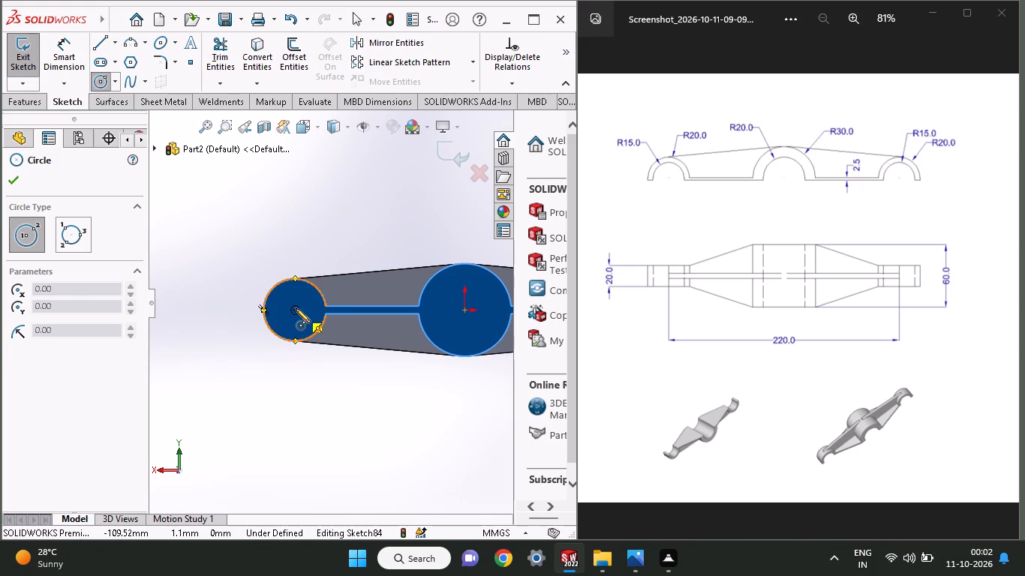
left_click(296, 308)
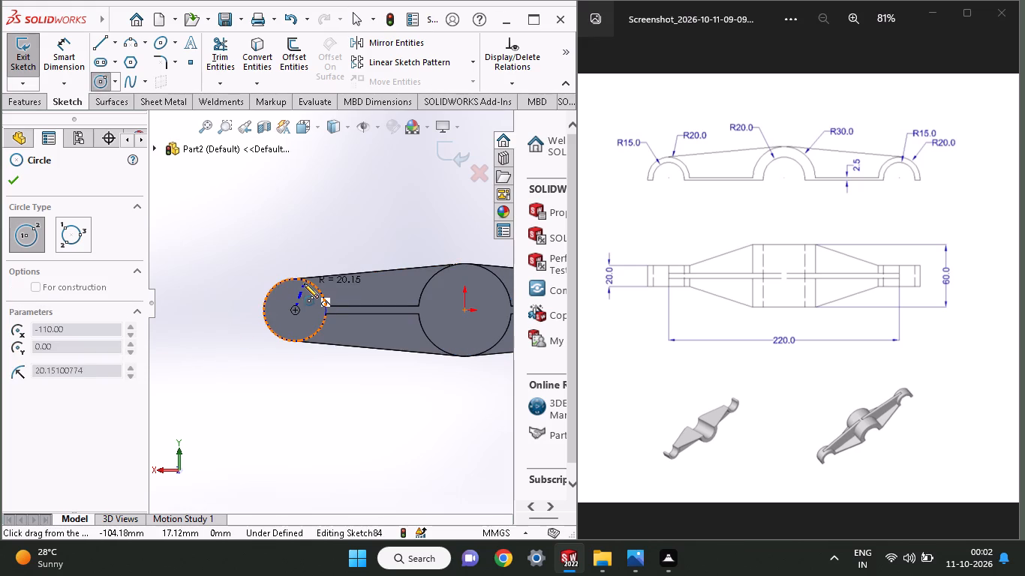
left_click(304, 283)
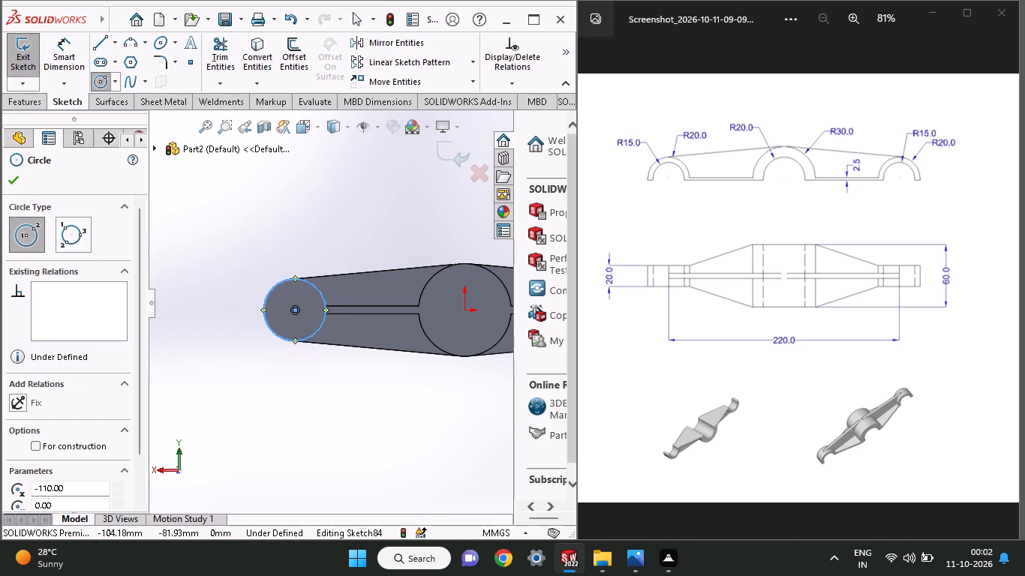
Dimension the circle's diameter and set it to 40 mm.
left_click(78, 53)
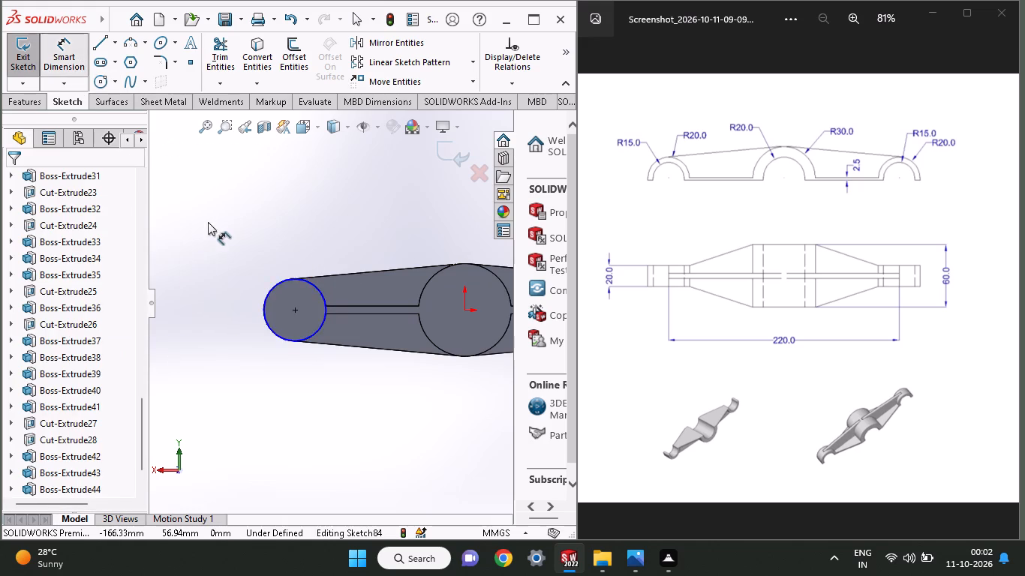
left_click(279, 283)
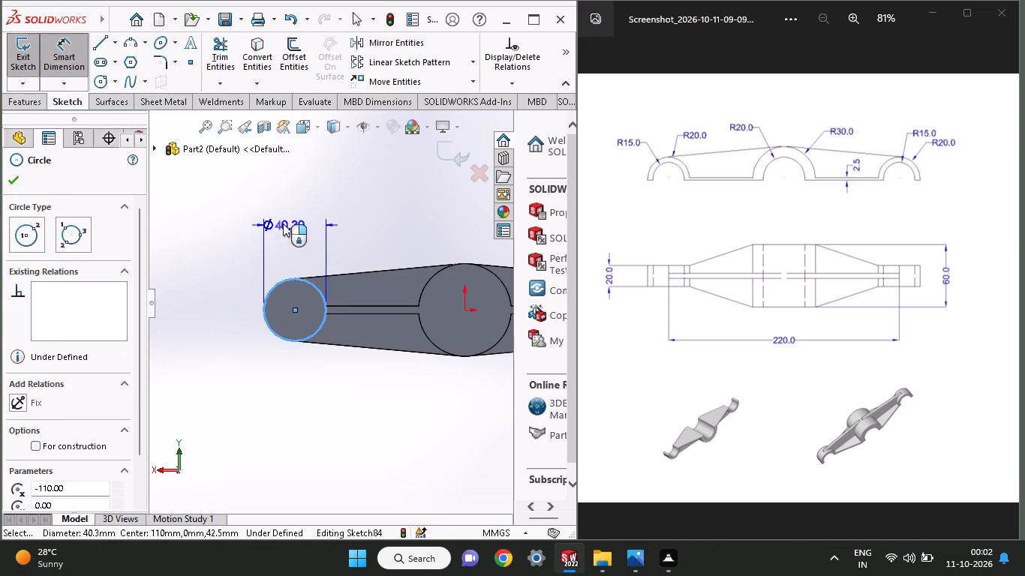
left_click(283, 223)
type("40")
key("Return")
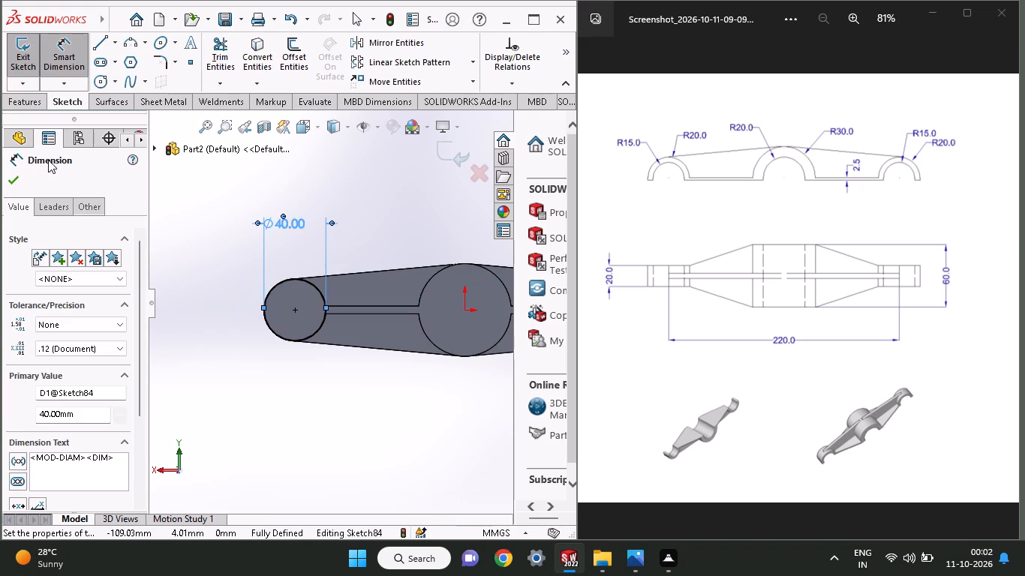
Cut-extrude the 40 mm circle blind 14.75 mm into the end boss from its back face.
left_click(20, 94)
left_click(216, 49)
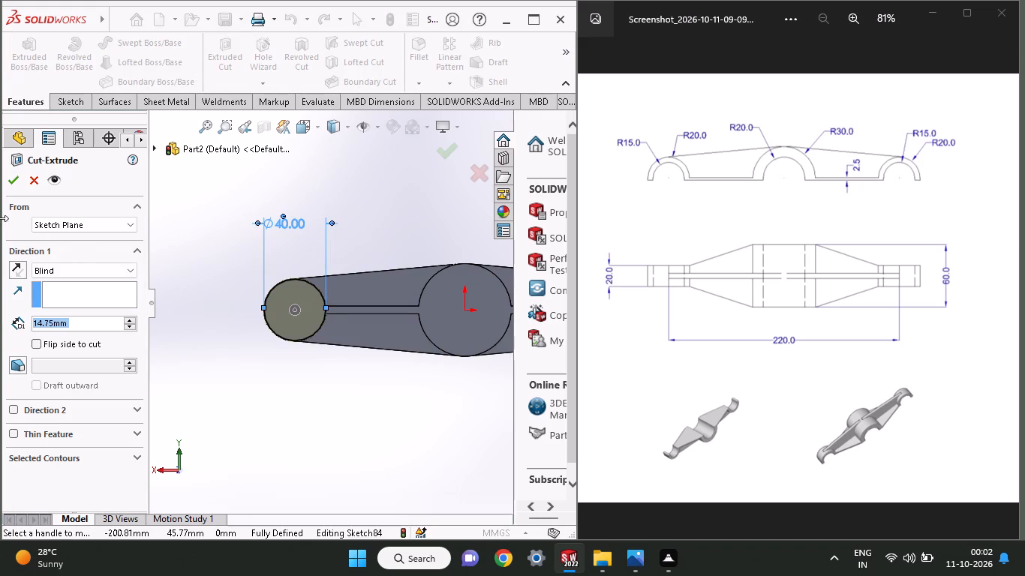
left_click(7, 184)
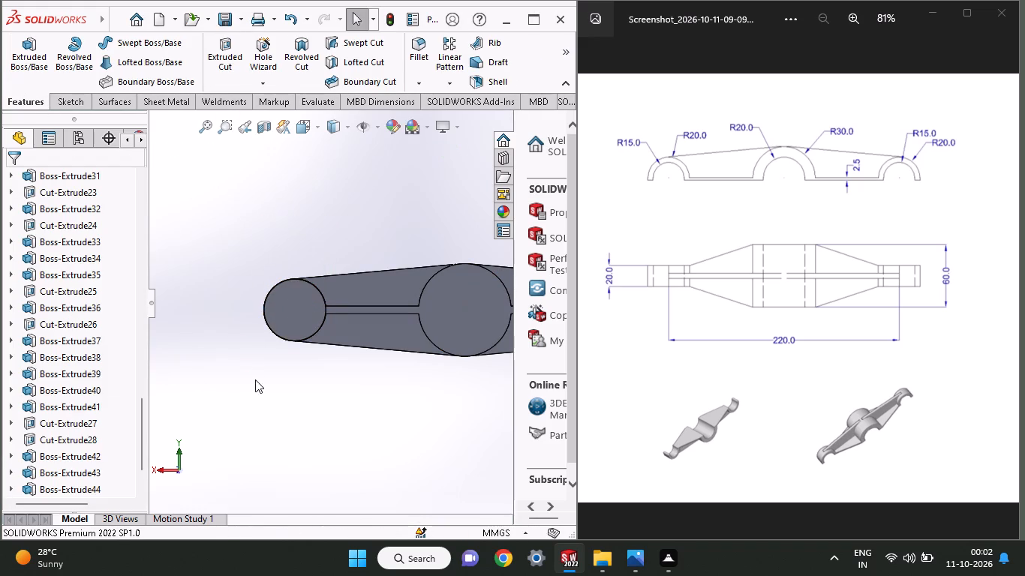
Examine the newly cut end boss and its remaining rim from several angles.
middle_click_drag(255, 379, 262, 291)
scroll(307, 384, "down", 1)
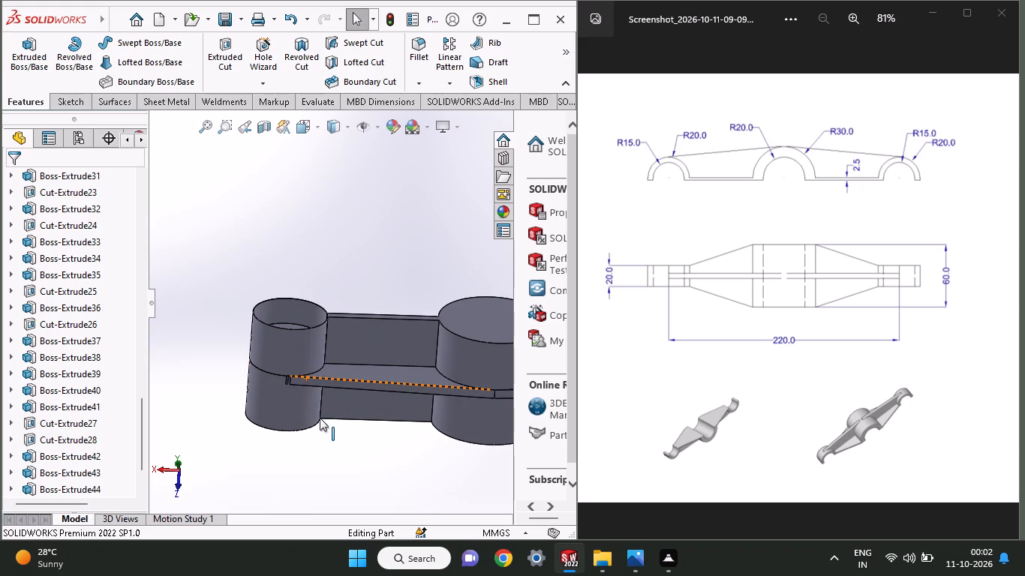
scroll(320, 418, "up", 1)
scroll(321, 424, "down", 1)
scroll(321, 424, "up", 1)
middle_click_drag(321, 424, 323, 339)
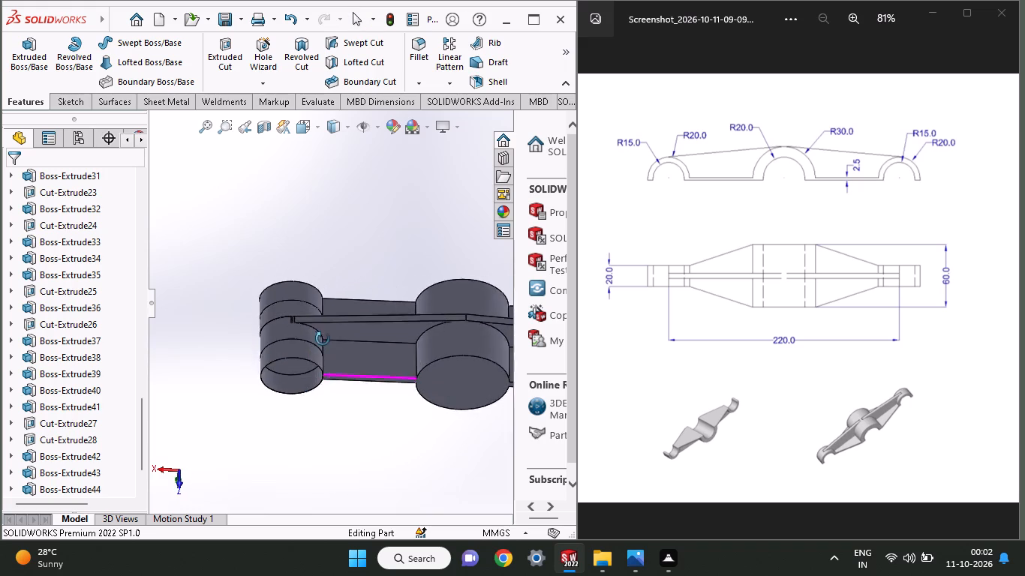
middle_click_drag(323, 339, 329, 319)
scroll(327, 327, "down", 1)
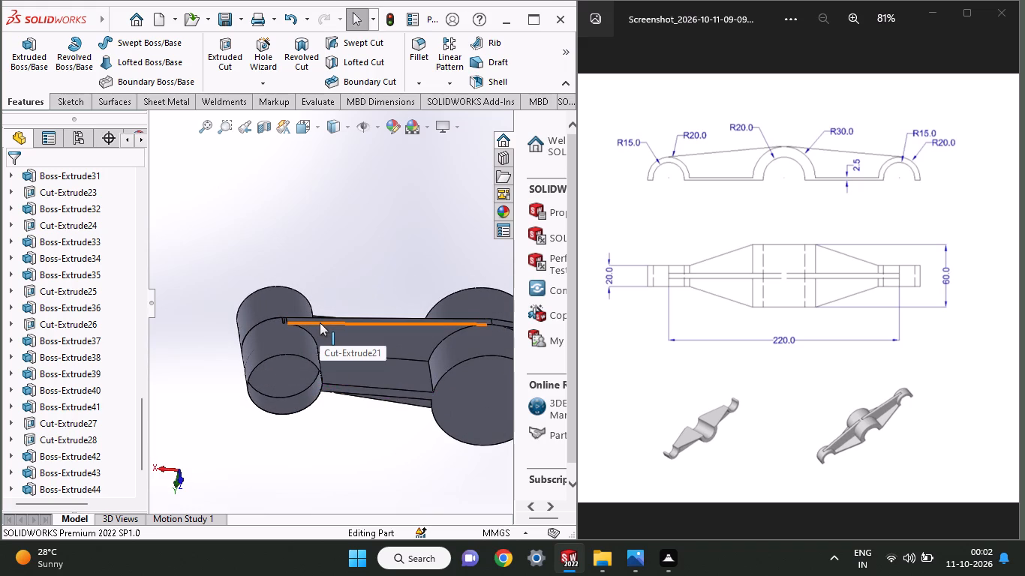
middle_click_drag(320, 322, 320, 403)
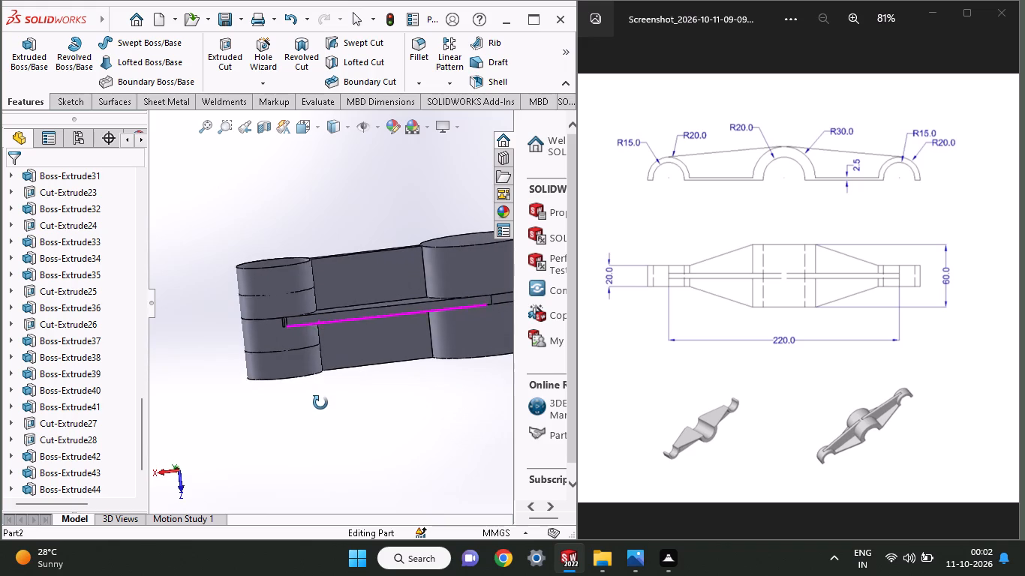
middle_click_drag(320, 403, 279, 419)
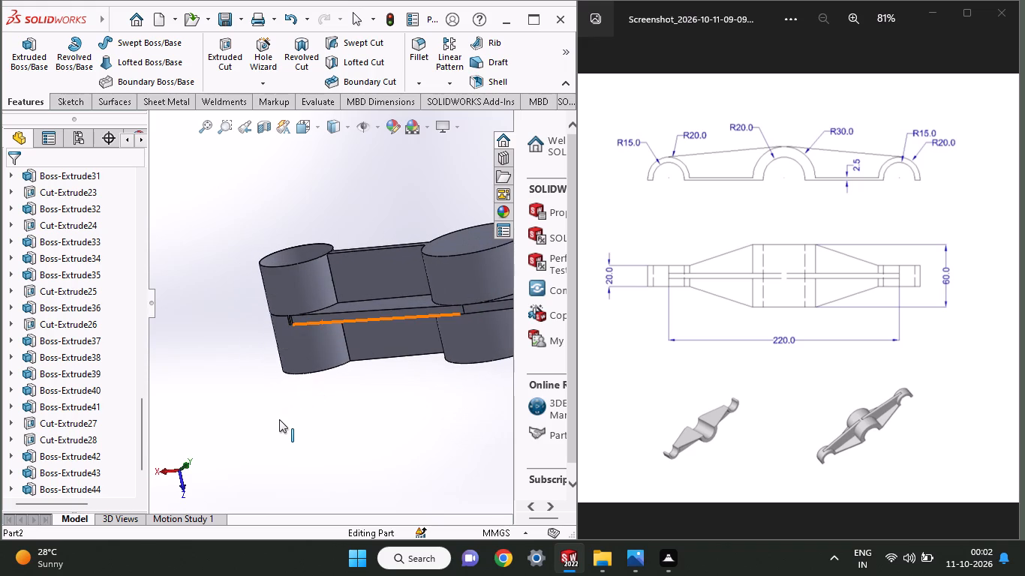
scroll(279, 419, "up", 1)
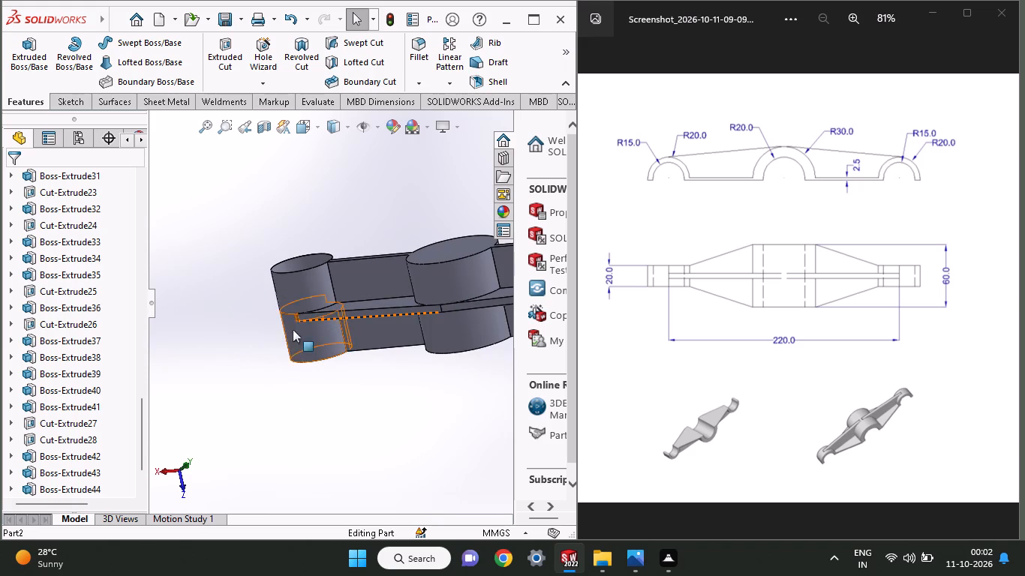
middle_click_drag(305, 296, 323, 344)
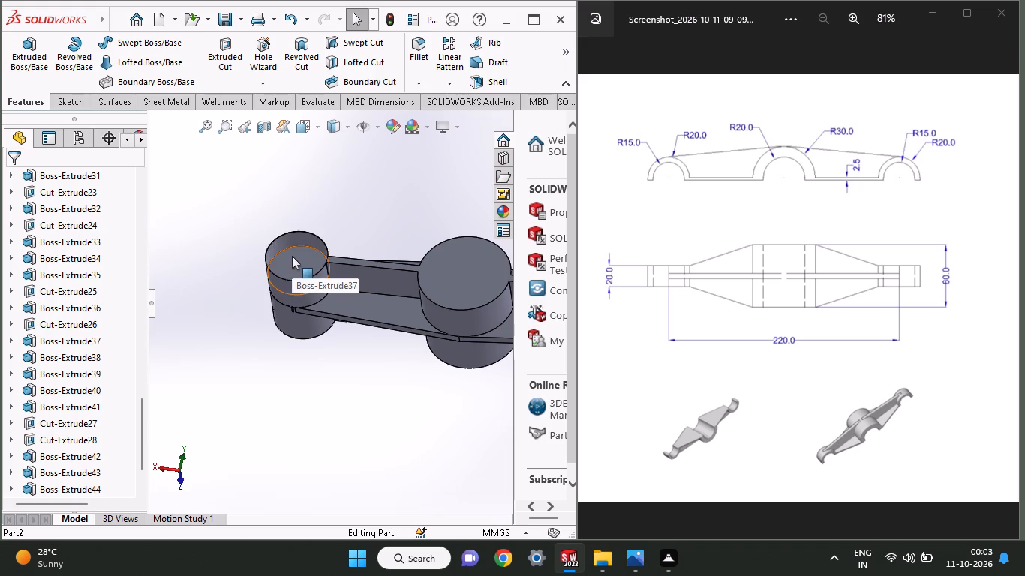
Start a sketch on the end boss's recess floor and draw a concentric circle about 40.3 mm in diameter, coincident with the outer rim.
left_click(79, 105)
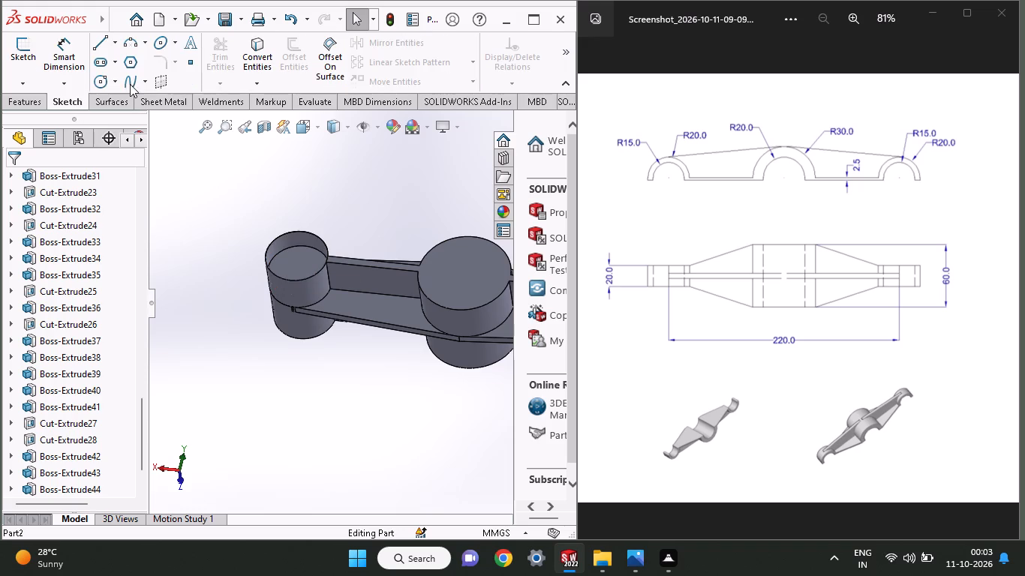
left_click(254, 55)
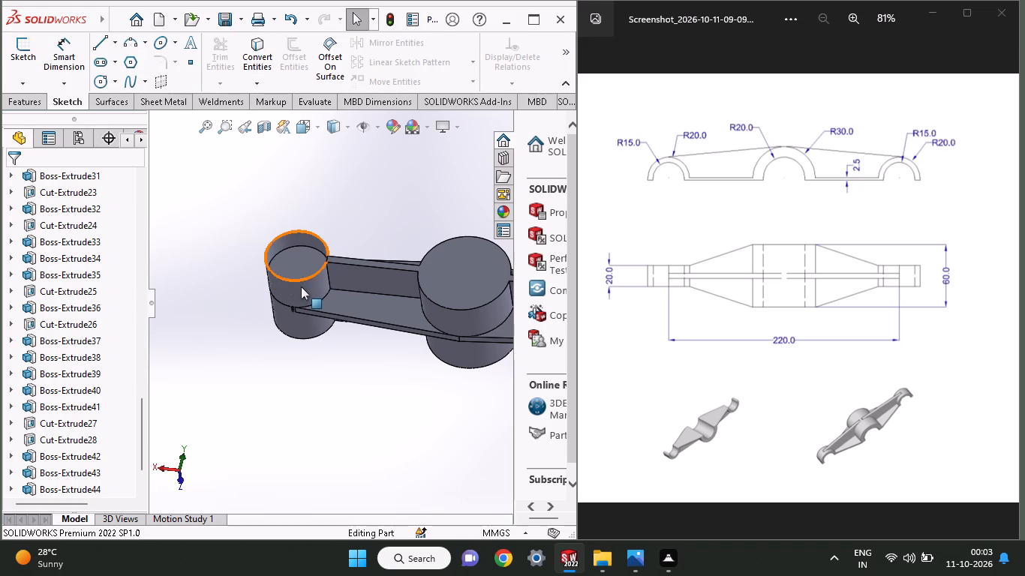
left_click(302, 277)
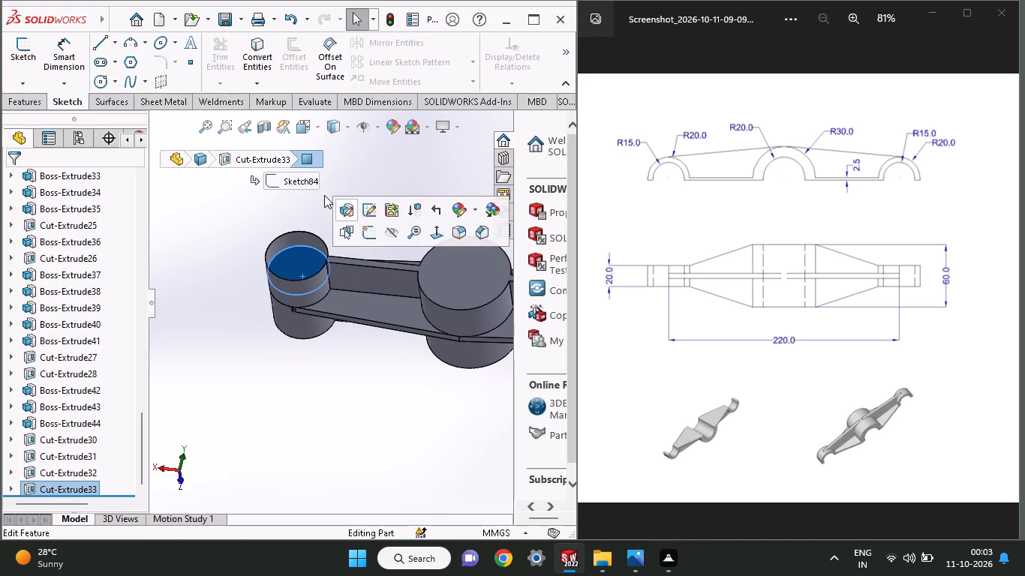
left_click(364, 235)
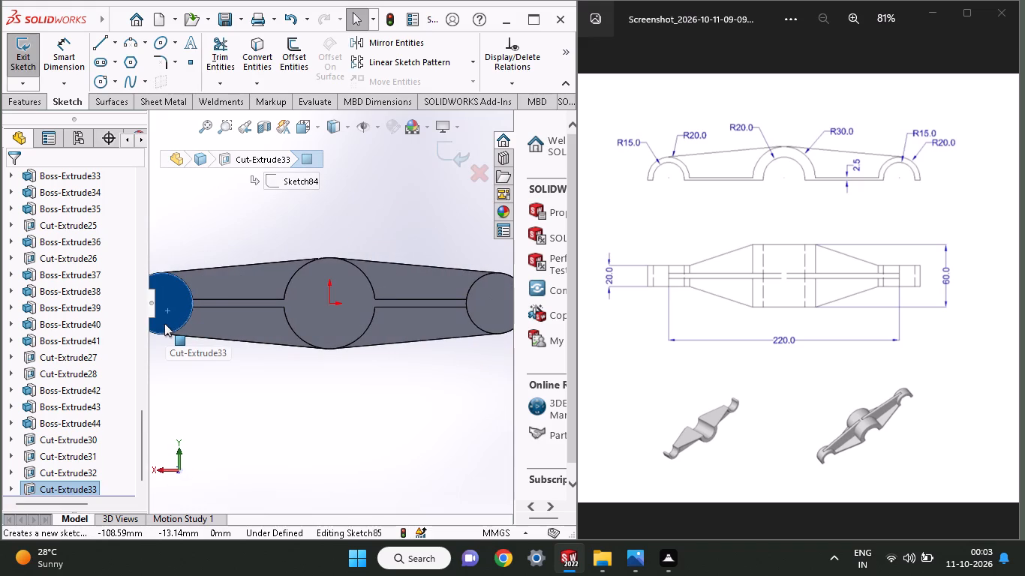
scroll(164, 323, "up", 2, "ctrl")
scroll(179, 316, "down", 5, "ctrl")
scroll(275, 318, "up", 2, "ctrl")
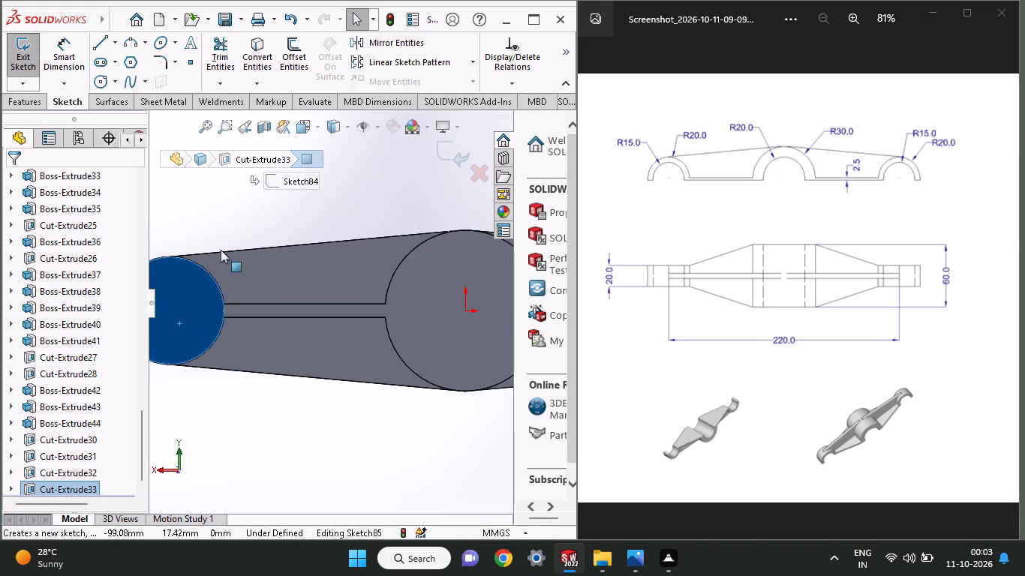
scroll(221, 250, "up", 1, "ctrl")
scroll(99, 92, "up", 1, "ctrl")
scroll(99, 85, "down", 1, "ctrl")
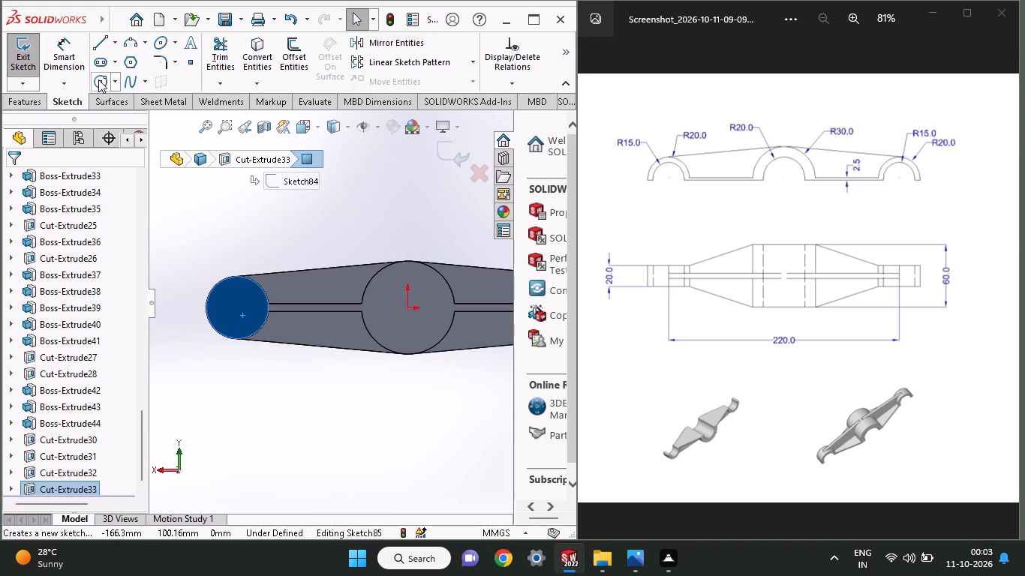
left_click(98, 79)
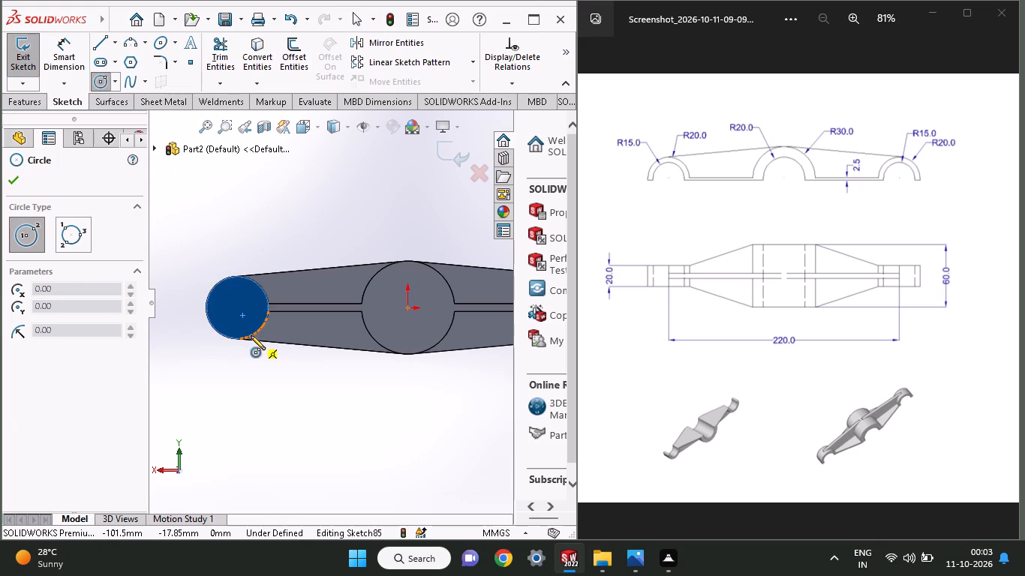
left_click(239, 307)
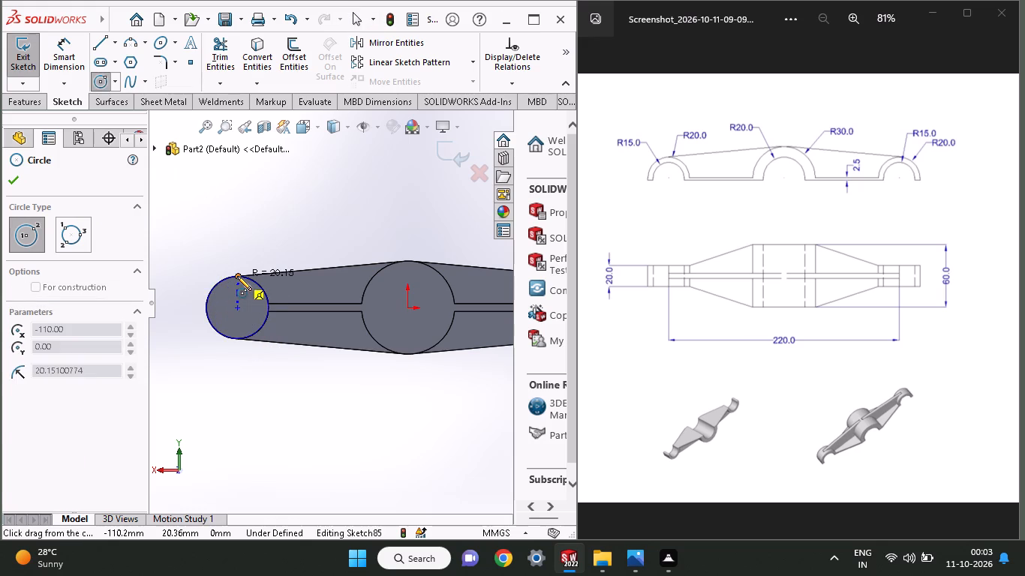
left_click(237, 276)
Cut-extrude the circle blind 15 mm in the reversed direction, outward from the recess floor, to remove the thin rim.
left_click(30, 106)
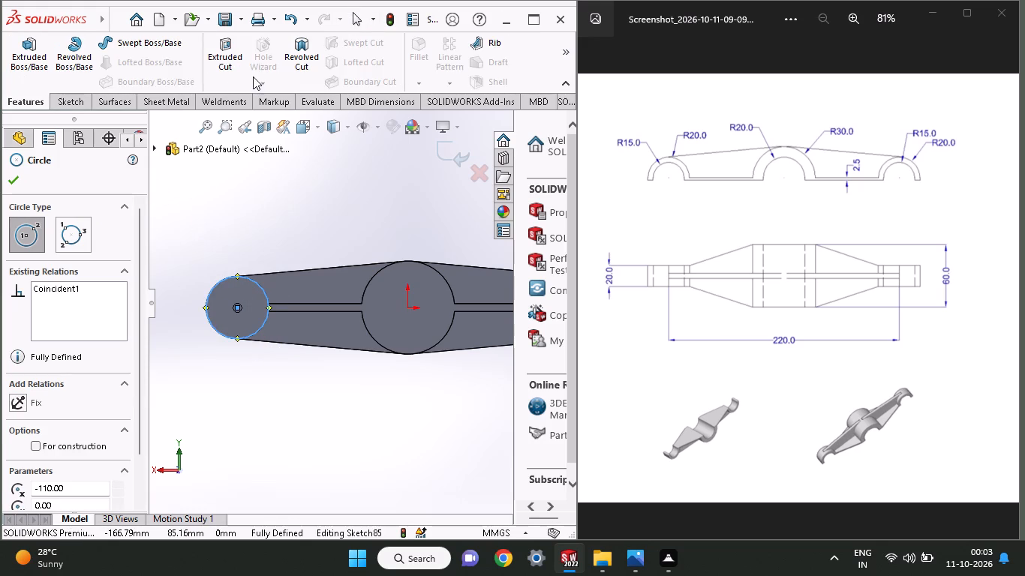
left_click(227, 72)
middle_click_drag(302, 390, 314, 304)
left_click(234, 340)
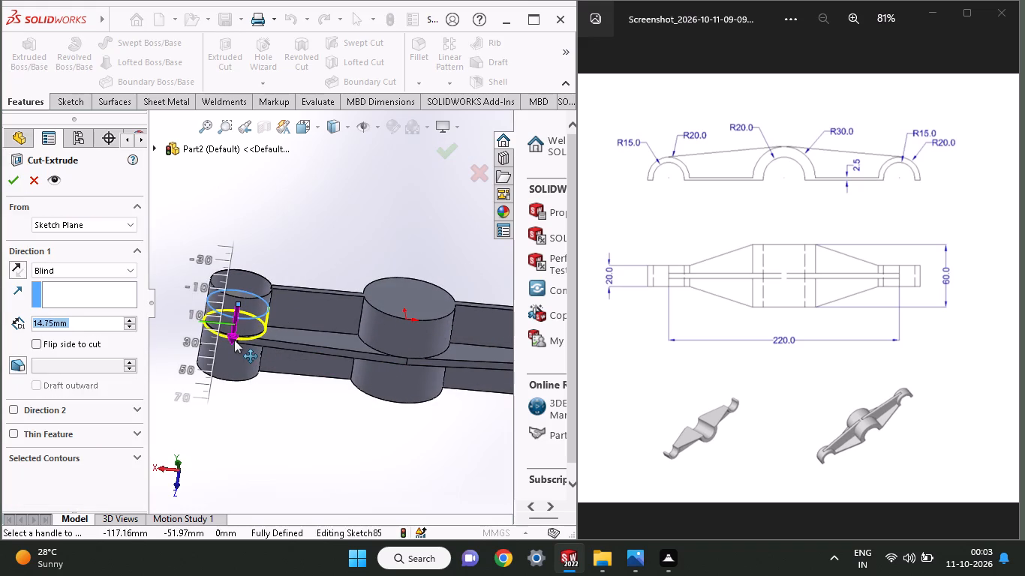
left_click(233, 337)
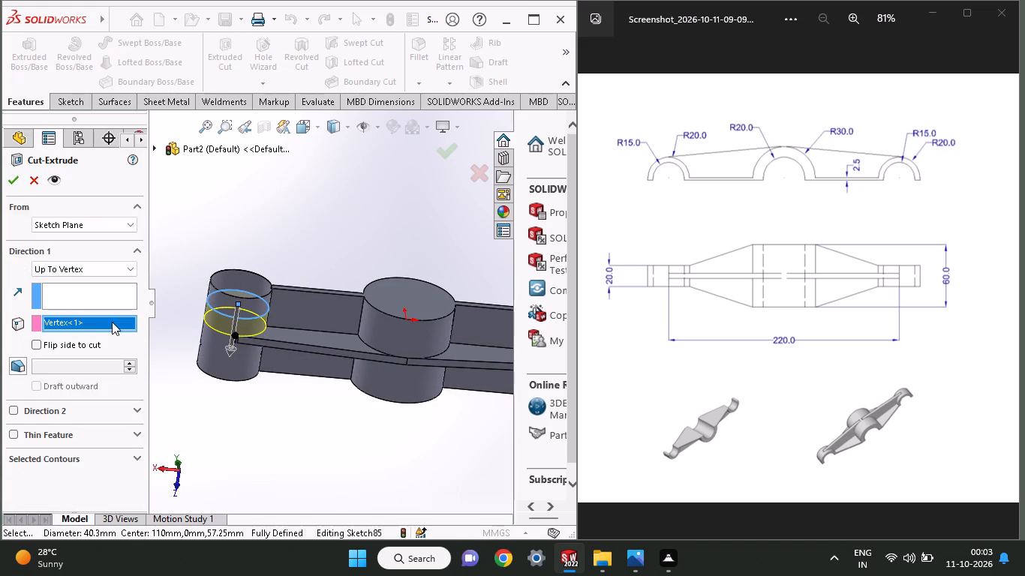
left_click(56, 274)
left_click(54, 284)
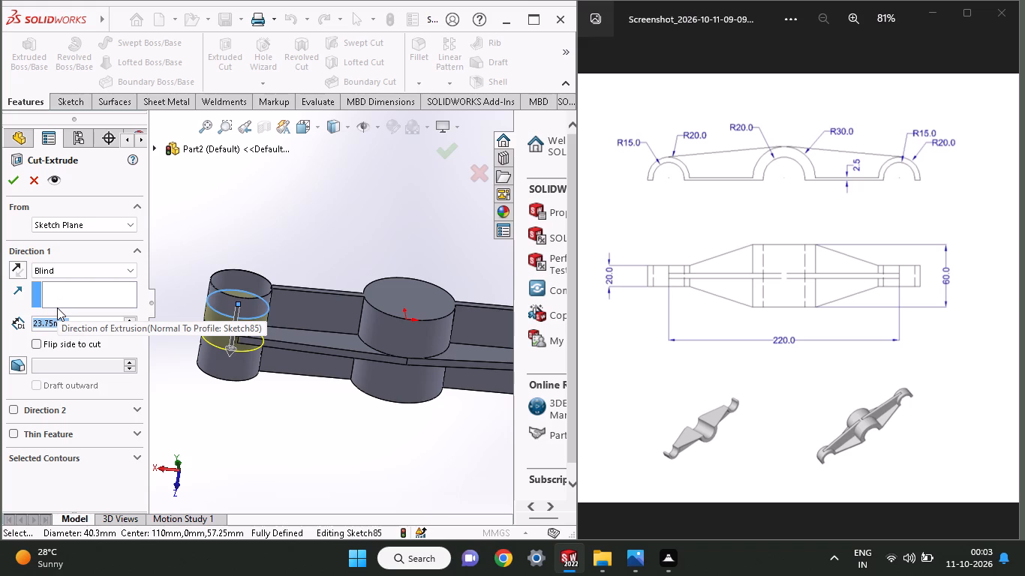
type("27.50-")
type("10-")
type("2.5")
key("Return")
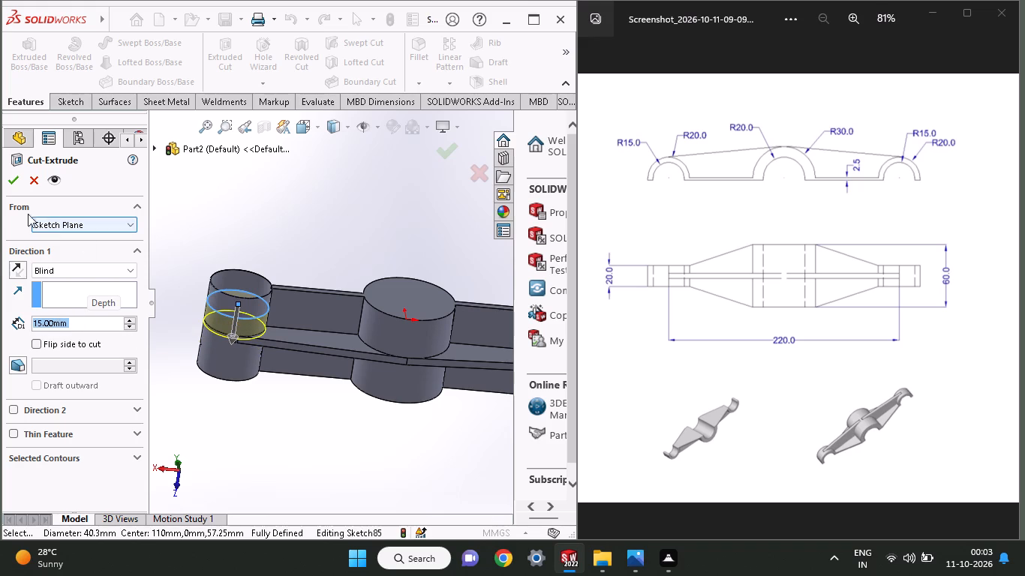
left_click(8, 274)
left_click(11, 269)
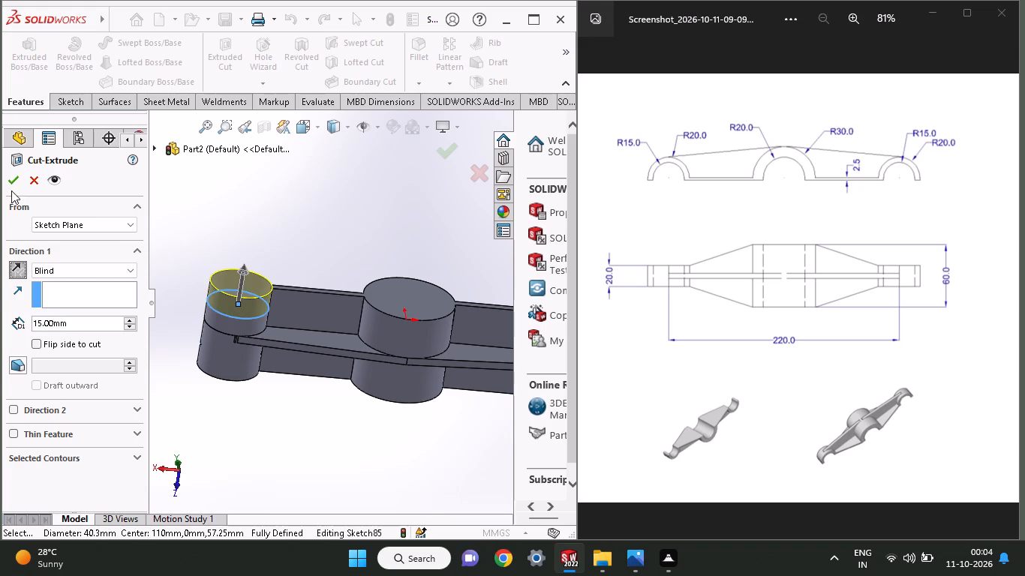
left_click(11, 185)
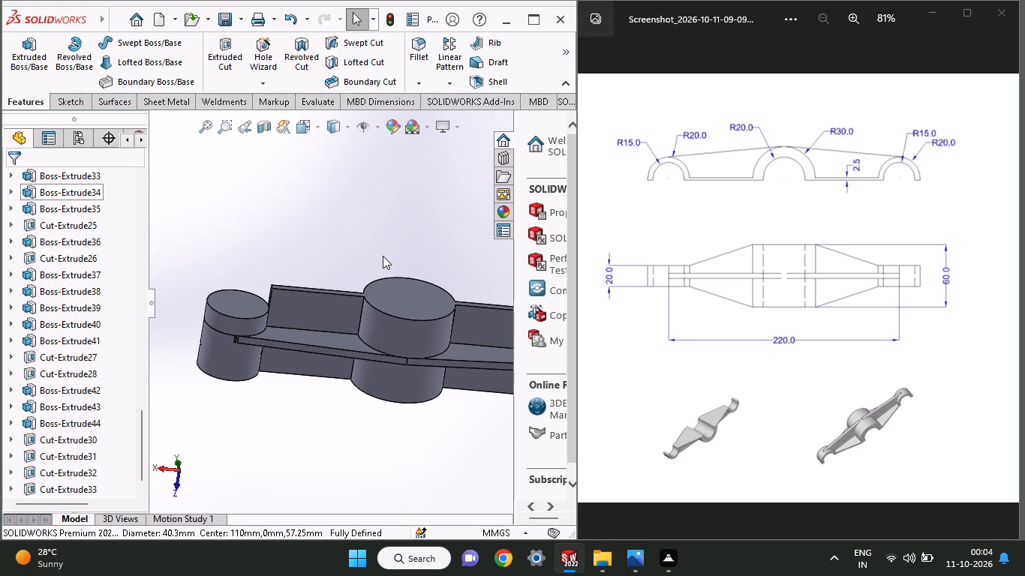
Sketch a closed triangle about 60 mm long and 15 mm high on one arm's flat web, sloping from the central boss to the end boss.
middle_click_drag(350, 238, 365, 185)
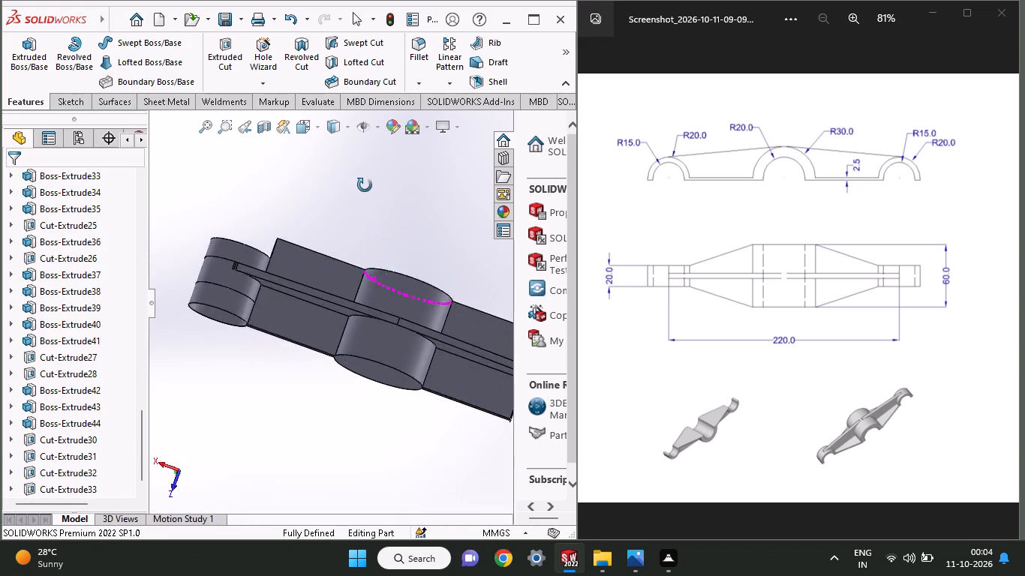
middle_click_drag(365, 185, 411, 197)
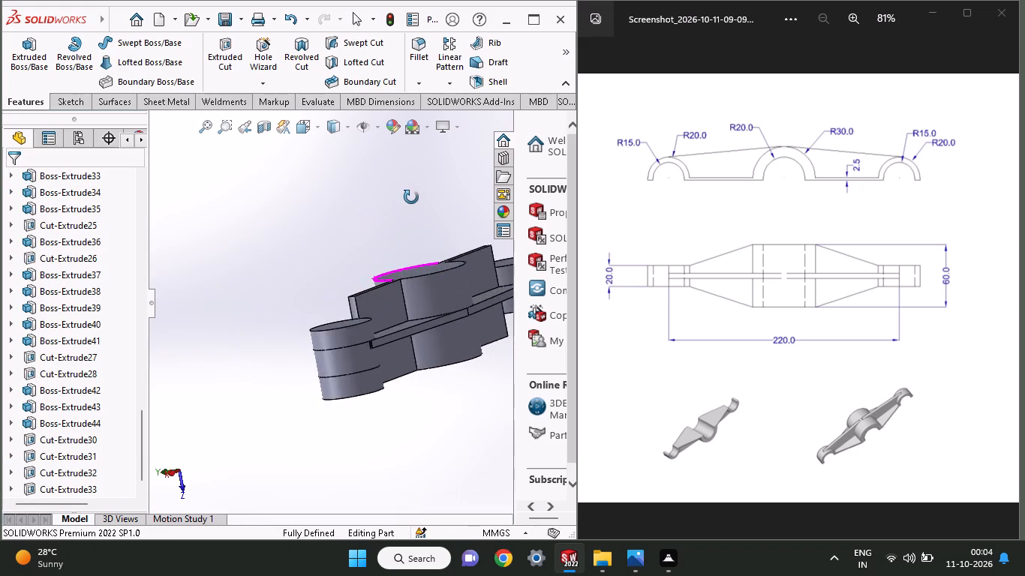
middle_click_drag(411, 197, 353, 213)
left_click(327, 328)
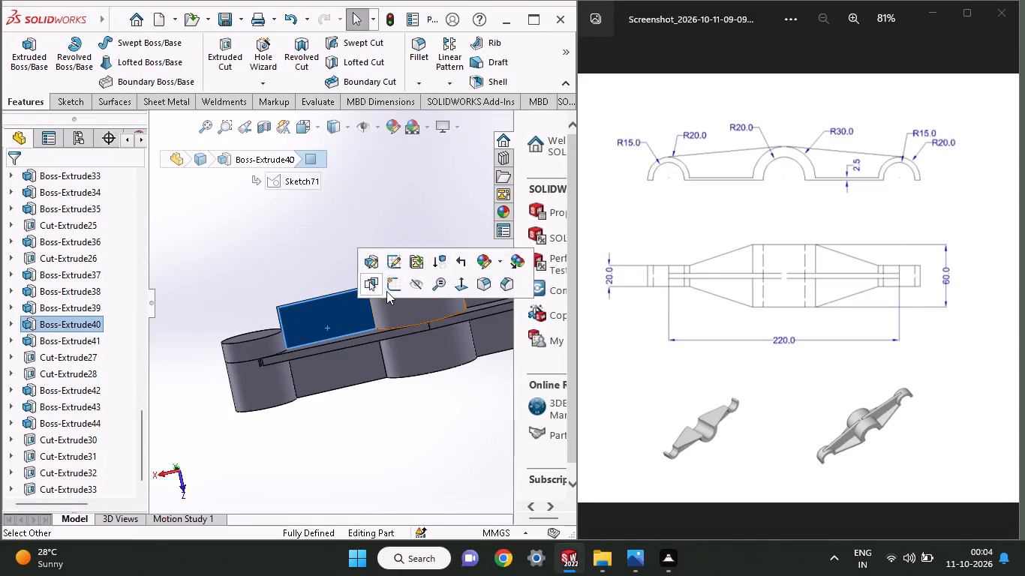
left_click(390, 289)
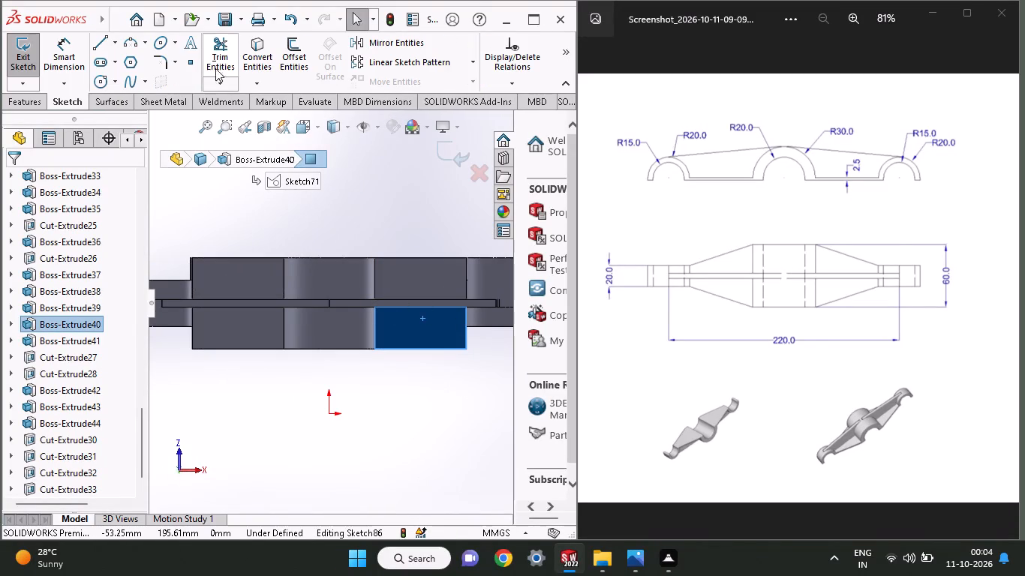
left_click(92, 44)
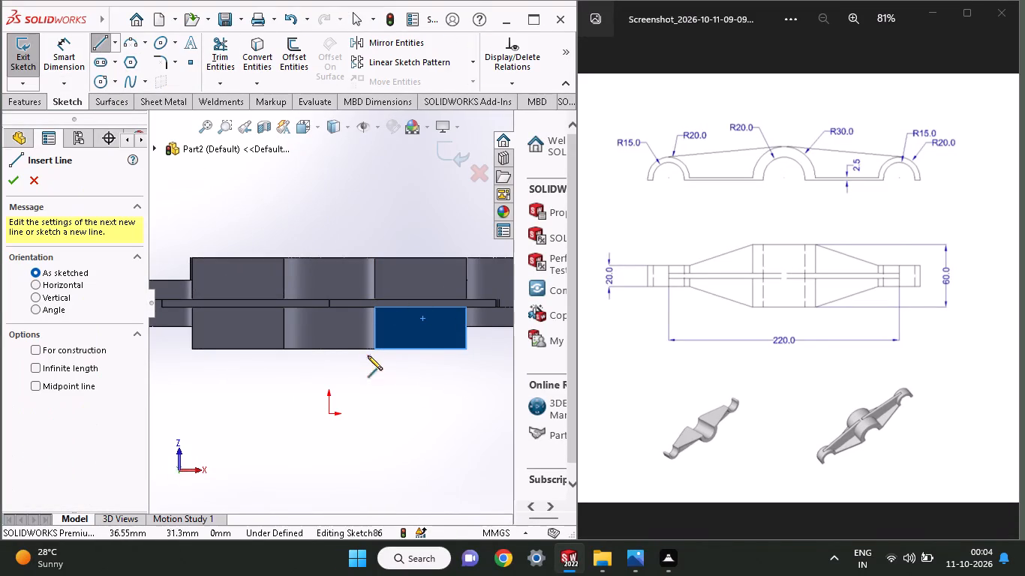
left_click(376, 349)
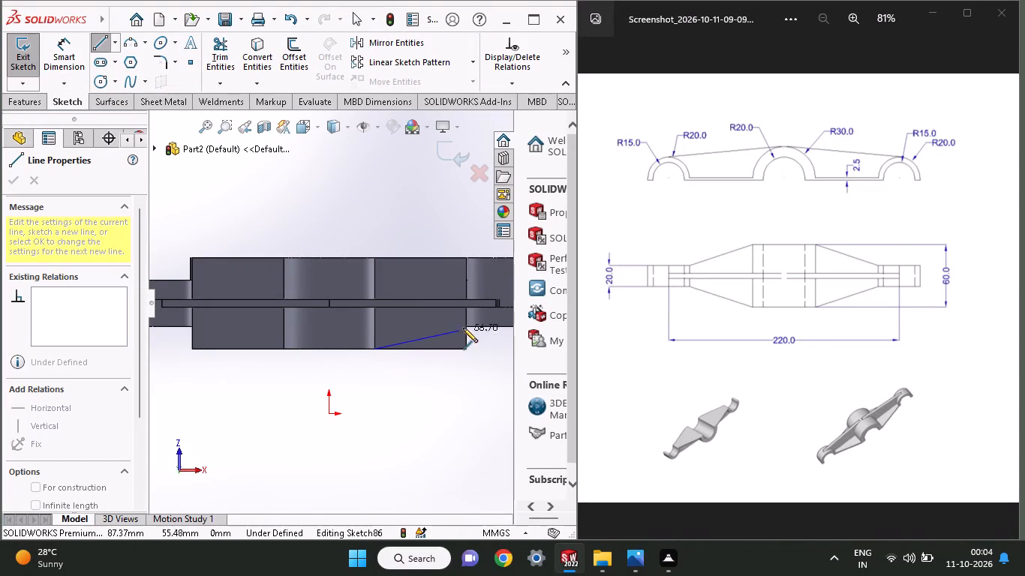
left_click(469, 325)
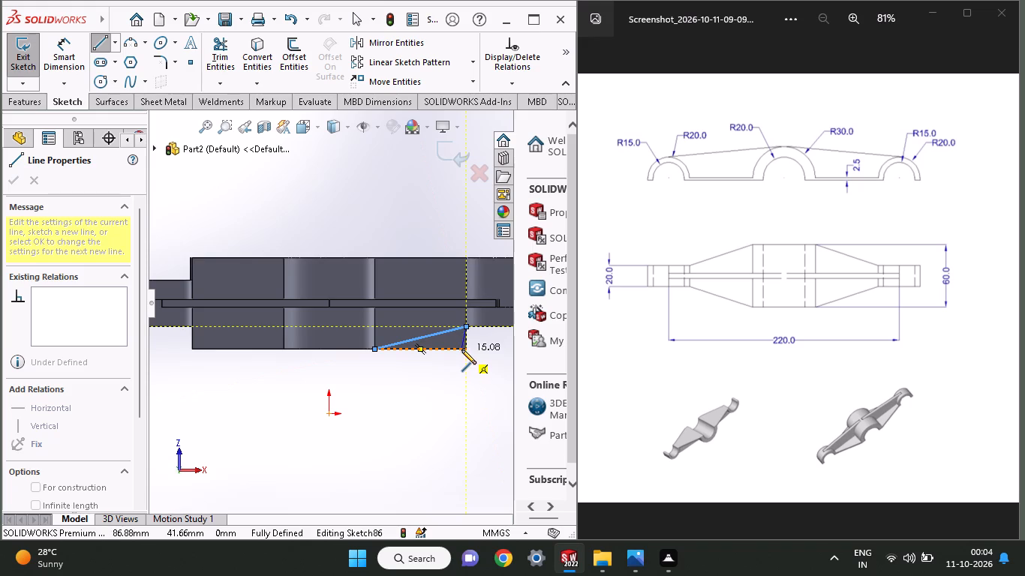
left_click(464, 348)
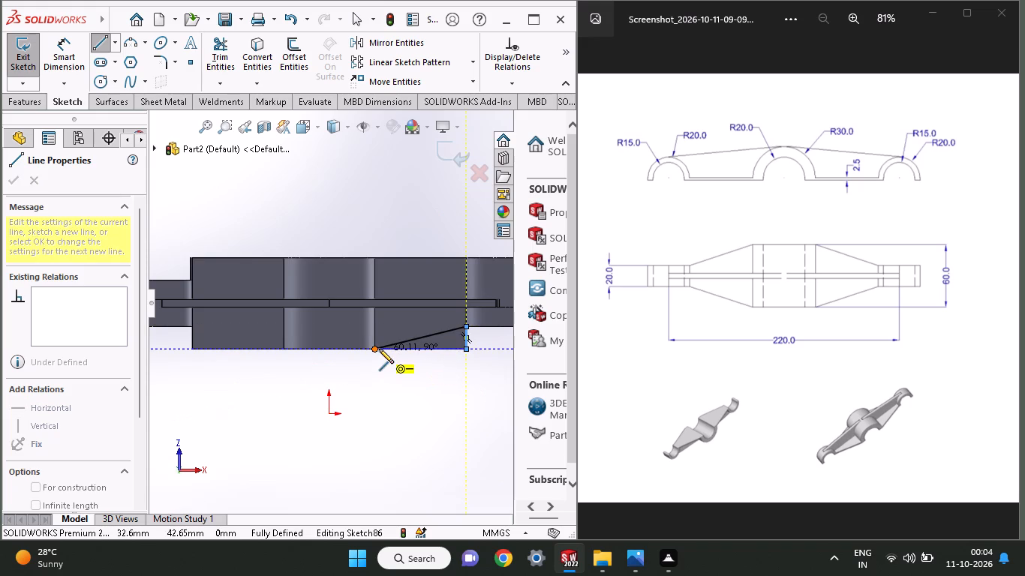
left_click(377, 349)
Cut-extrude the triangle blind 40 mm in Direction 1 and 55 mm in Direction 2 to taper that arm's web edge.
middle_click_drag(421, 397, 410, 190)
middle_click_drag(410, 190, 379, 274)
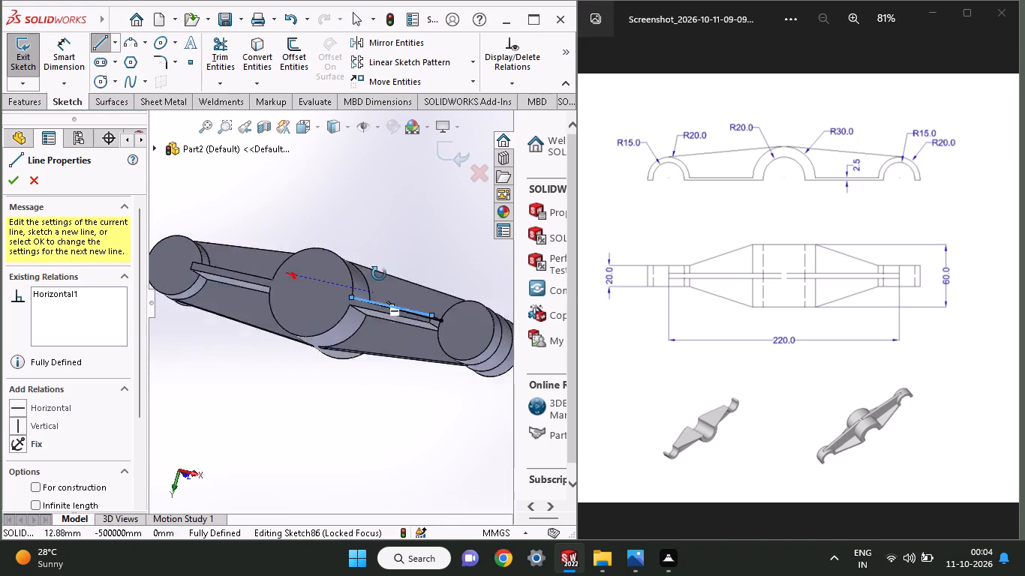
middle_click_drag(379, 274, 317, 369)
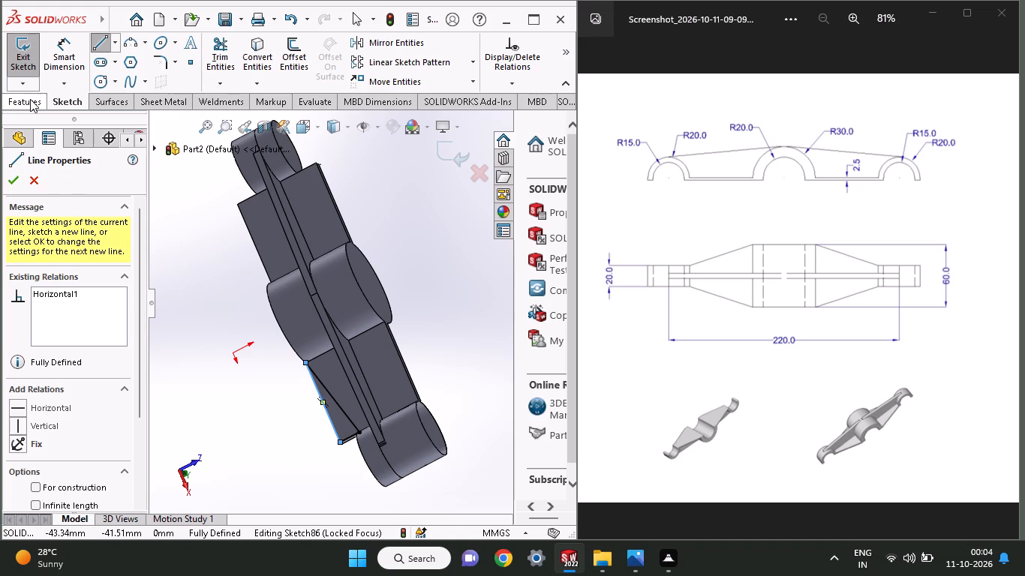
left_click(30, 99)
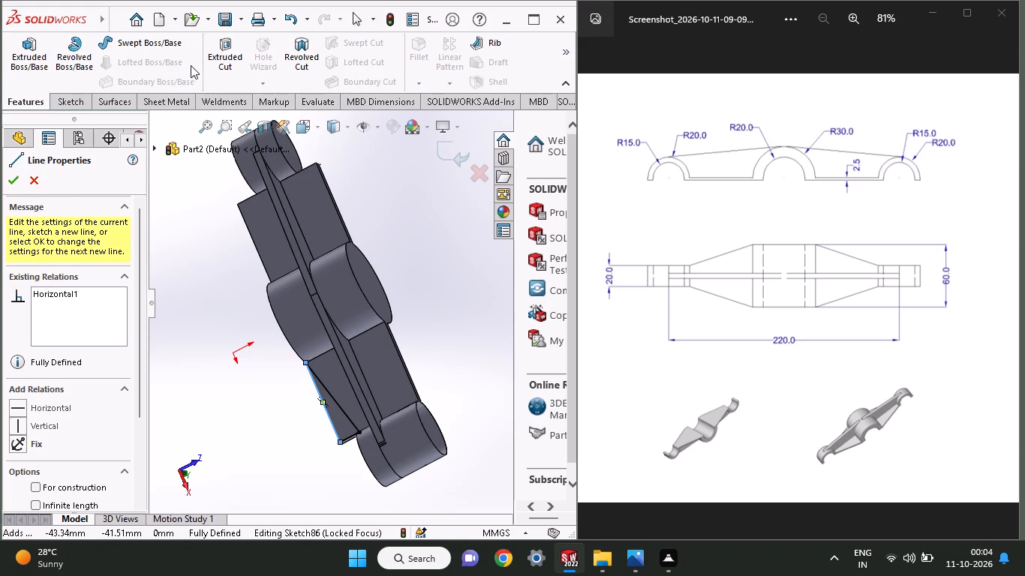
left_click(223, 58)
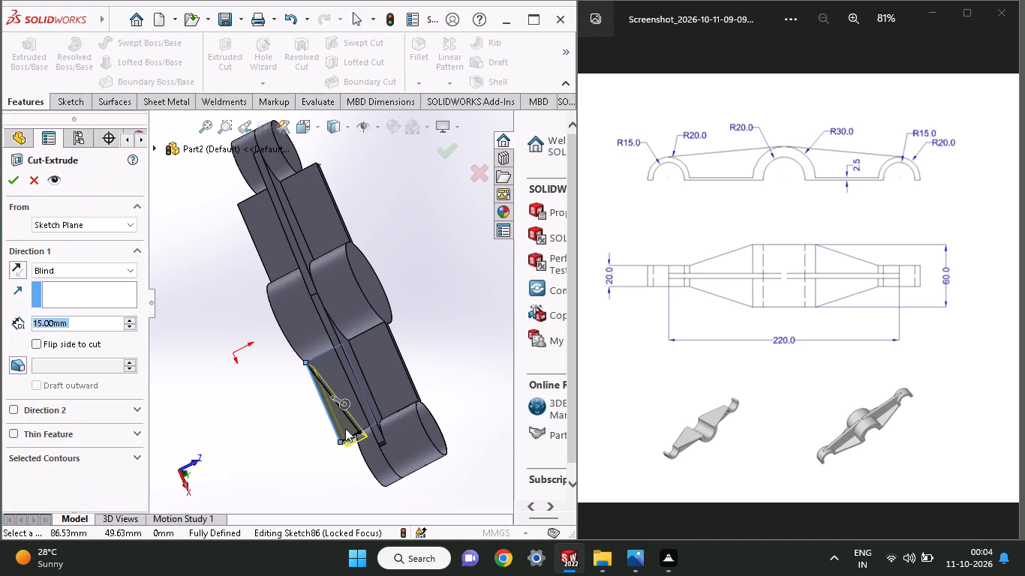
middle_click_drag(312, 436, 386, 365)
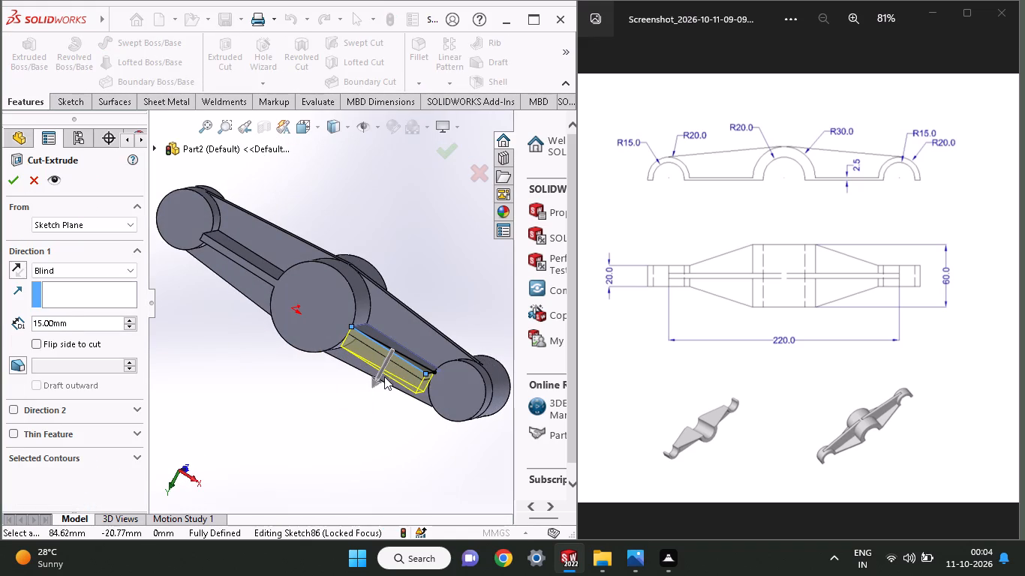
left_click_drag(374, 383, 368, 403)
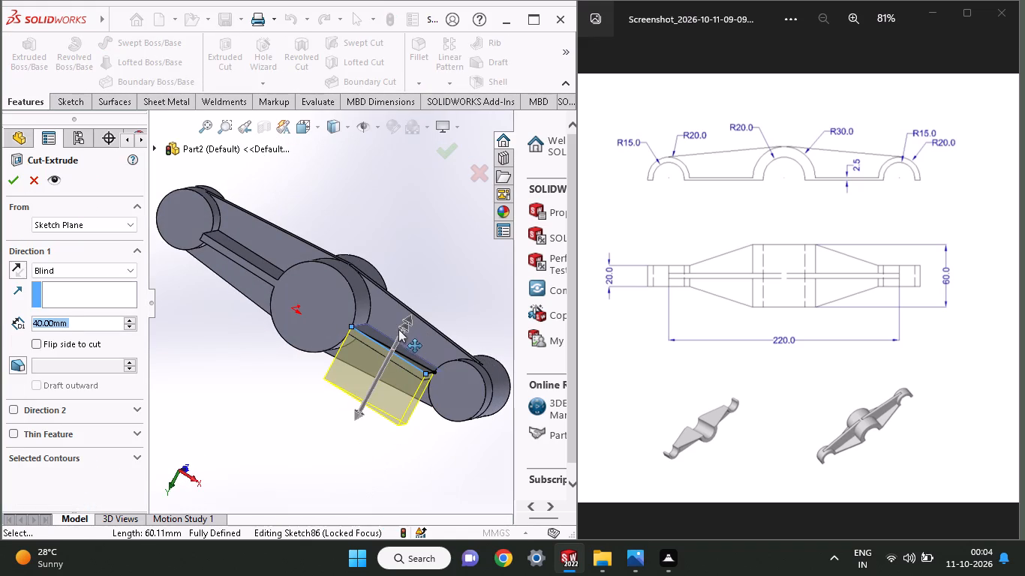
left_click_drag(404, 322, 427, 274)
middle_click_drag(440, 293, 392, 349)
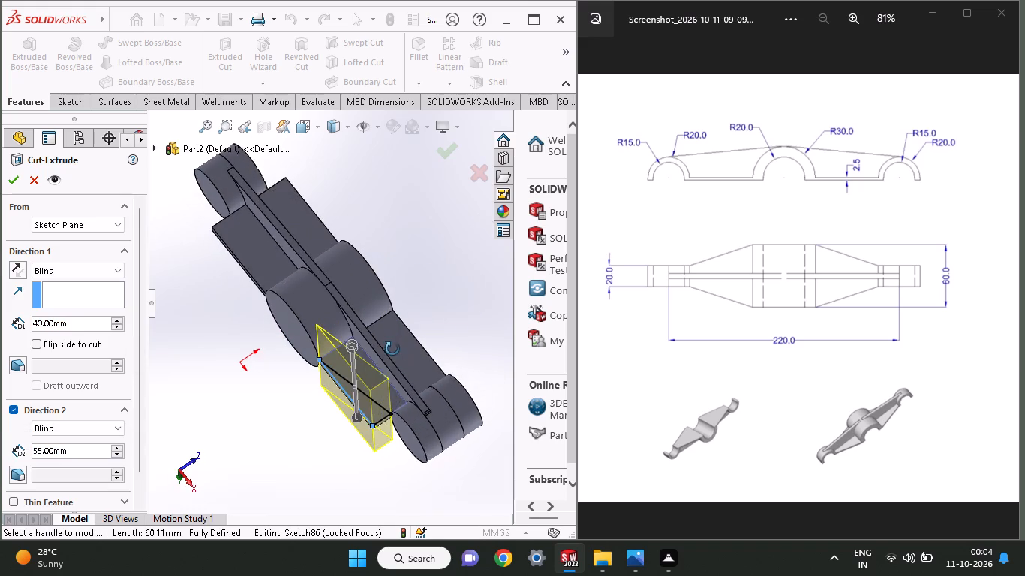
middle_click_drag(392, 349, 392, 350)
left_click(14, 187)
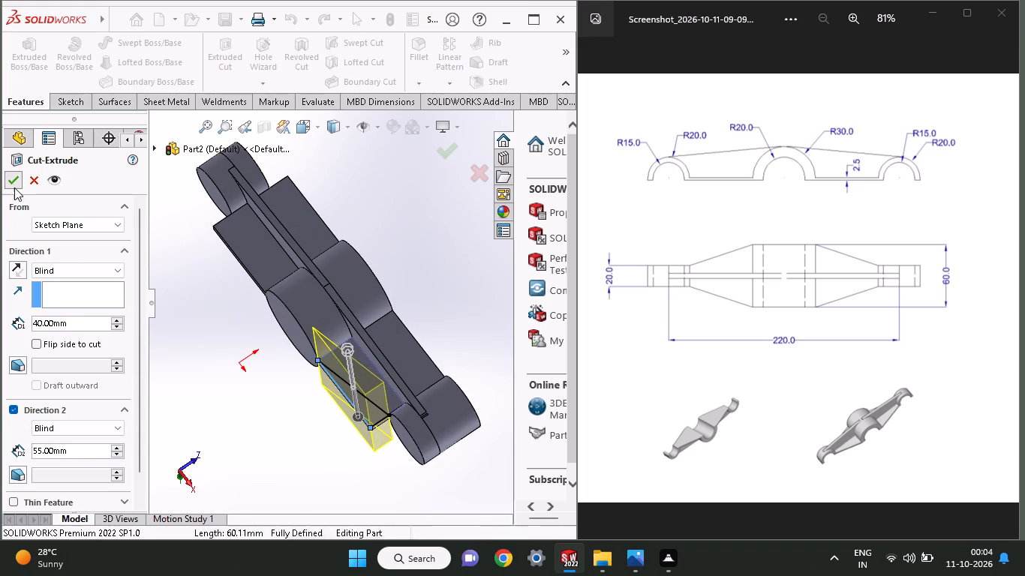
On the opposite arm's web, same long side, sketch a closed triangle about 60 mm long with a hypotenuse of about 62 mm.
middle_click_drag(368, 428, 395, 381)
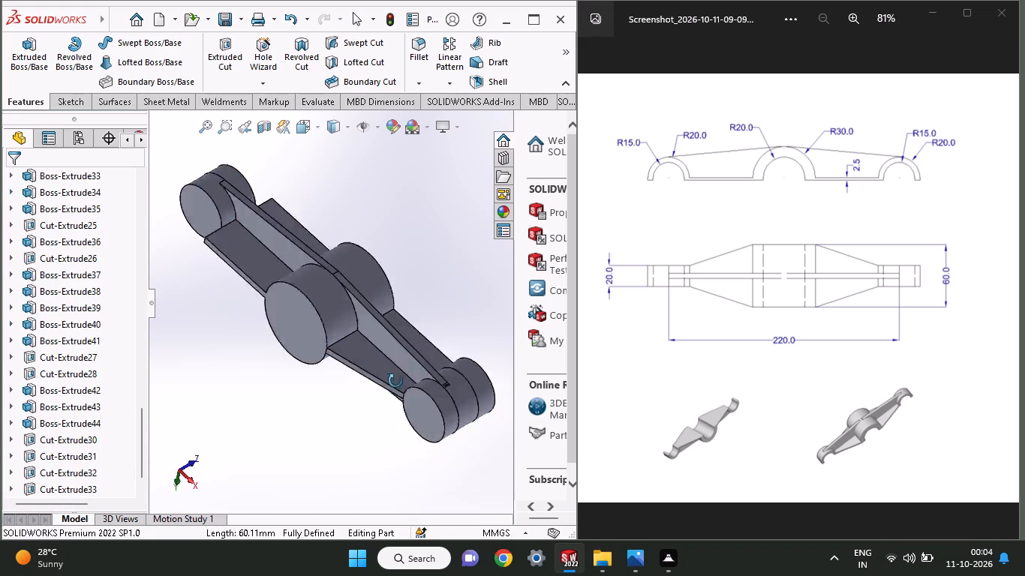
middle_click_drag(395, 381, 429, 229)
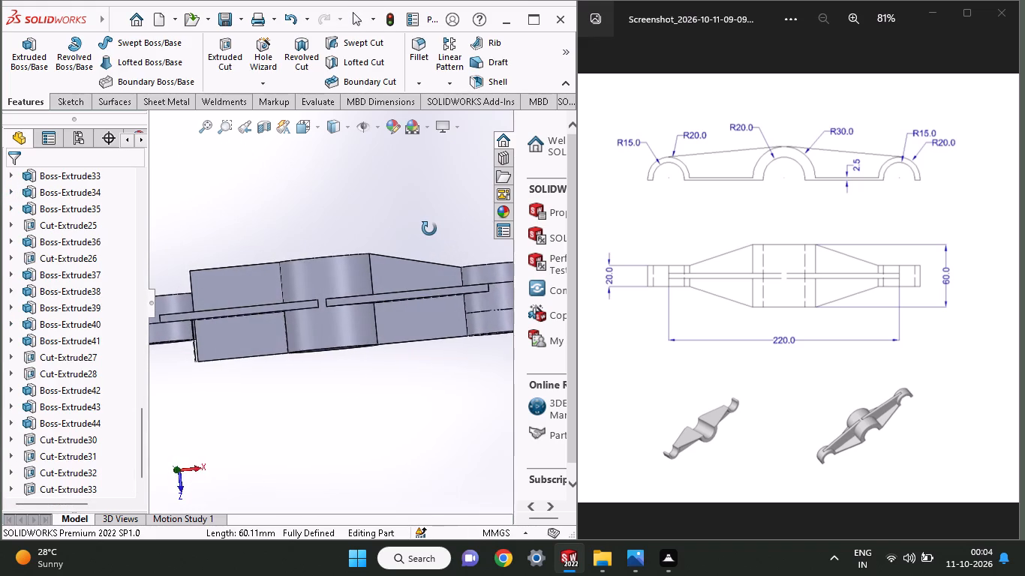
middle_click_drag(429, 229, 368, 295)
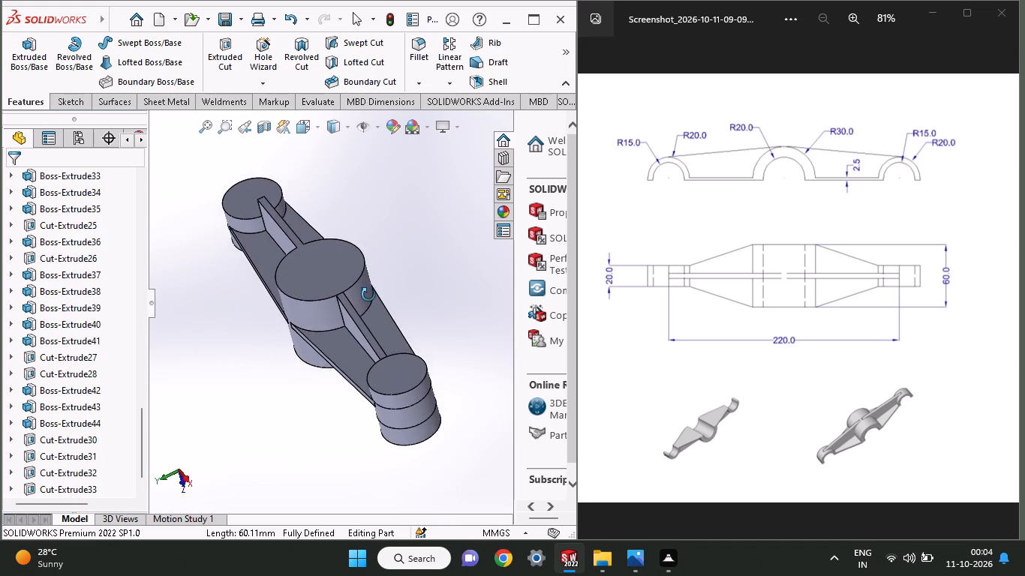
middle_click_drag(368, 295, 431, 261)
left_click(213, 280)
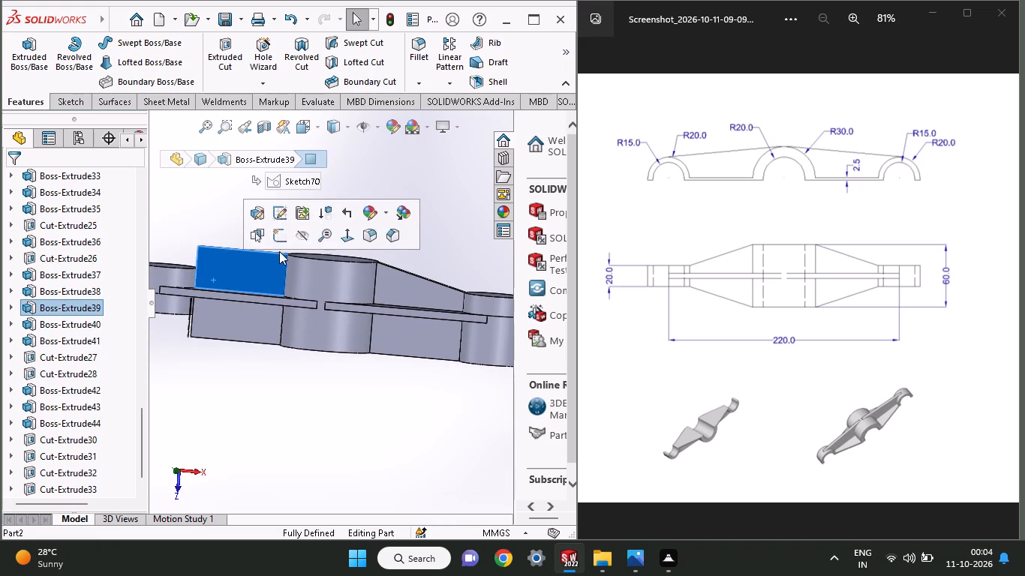
left_click(284, 242)
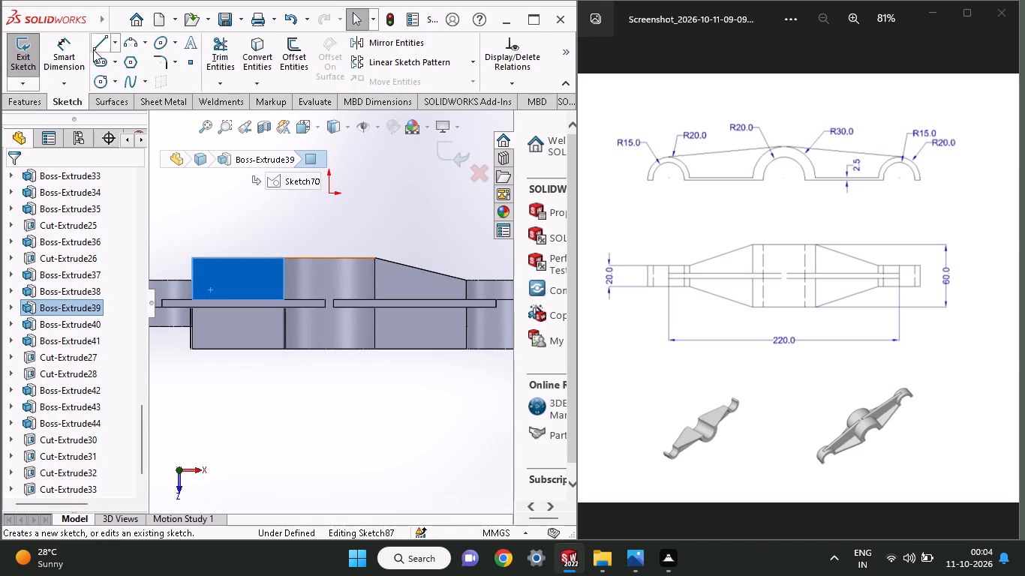
left_click(98, 43)
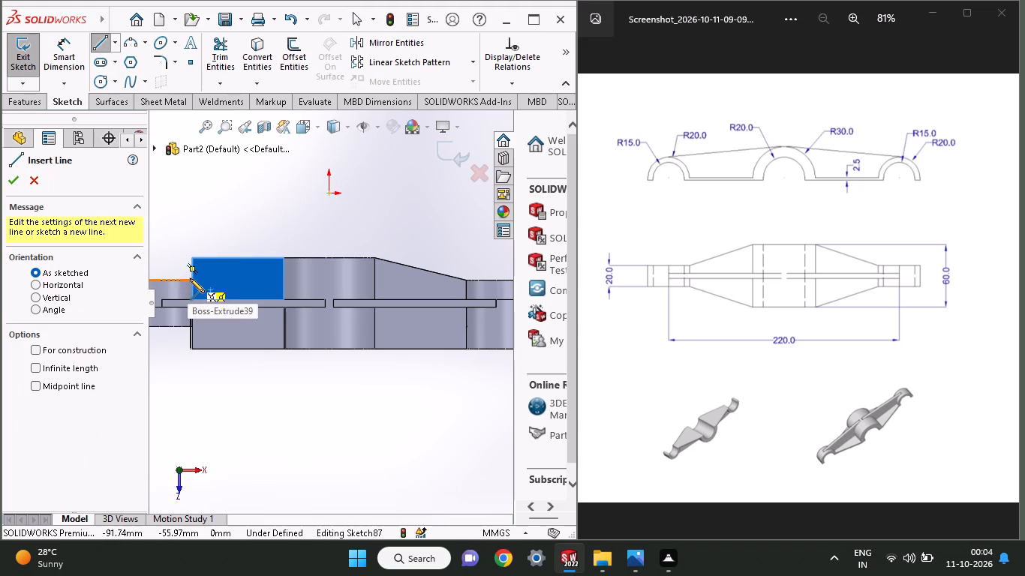
left_click(194, 278)
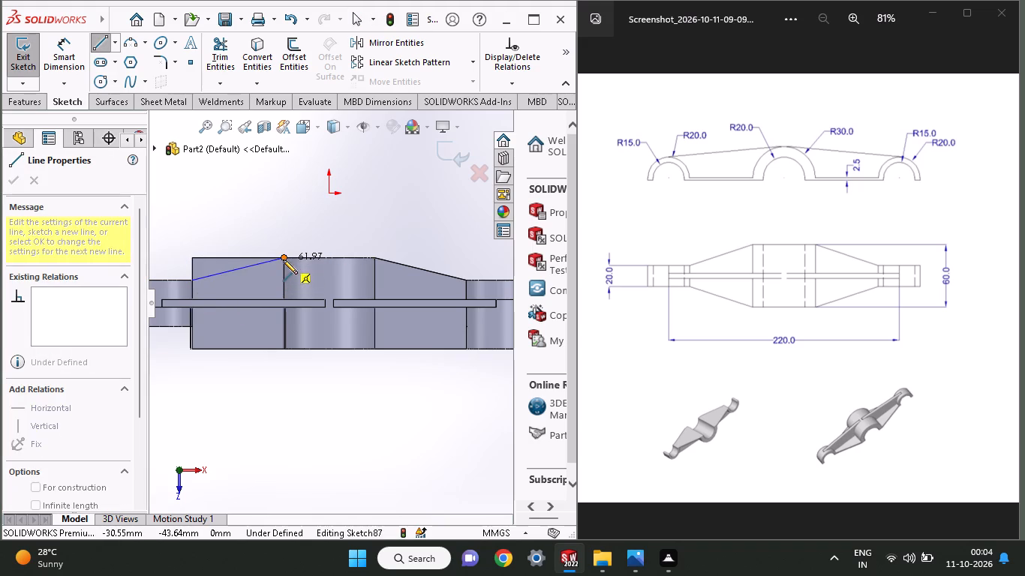
left_click(283, 259)
left_click(192, 261)
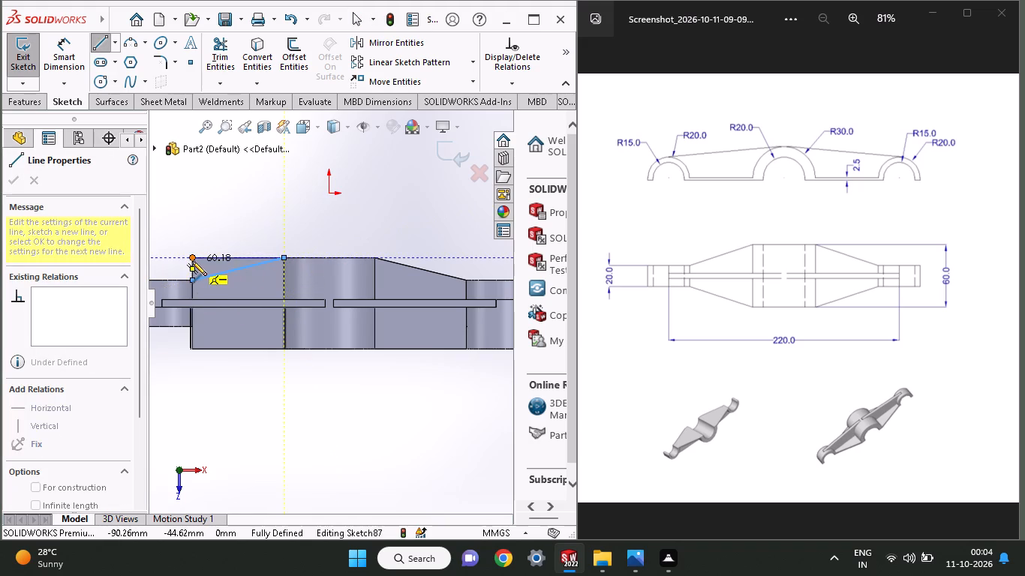
left_click(191, 278)
right_click(199, 217)
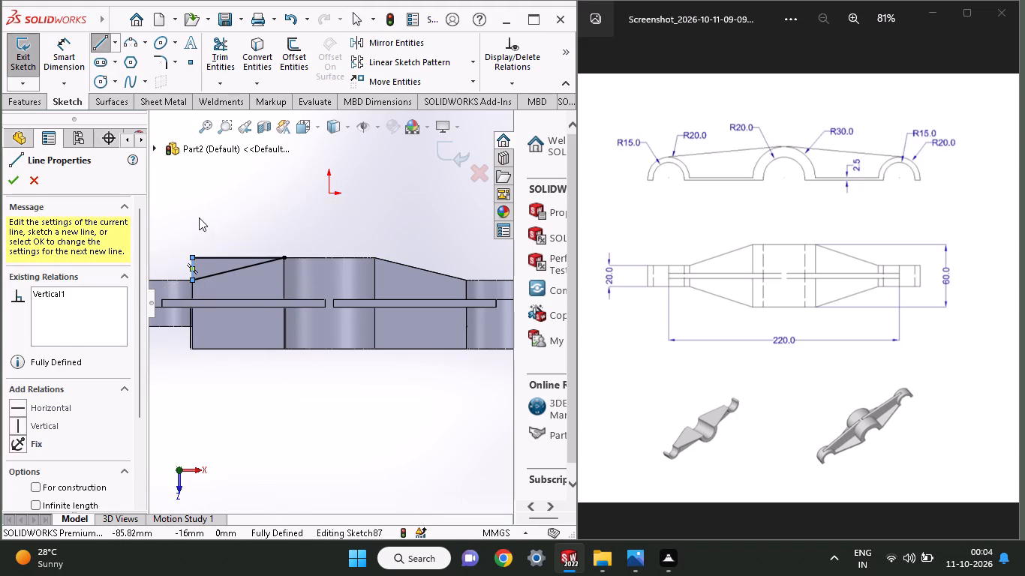
left_click(209, 230)
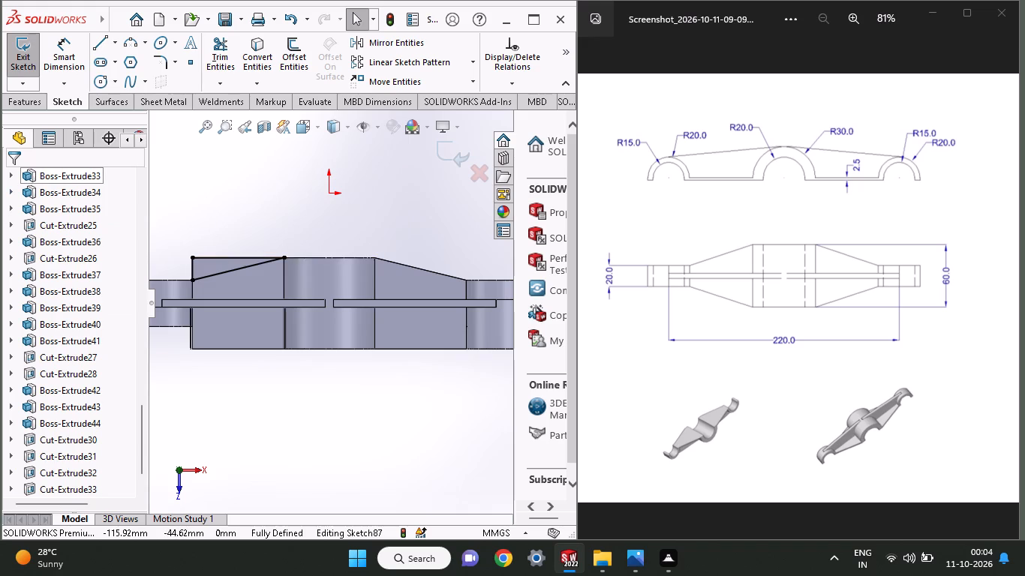
Cut-extrude the second triangle blind 81 mm in Direction 1 and 66 mm in Direction 2 to taper the opposite arm's web.
left_click(25, 109)
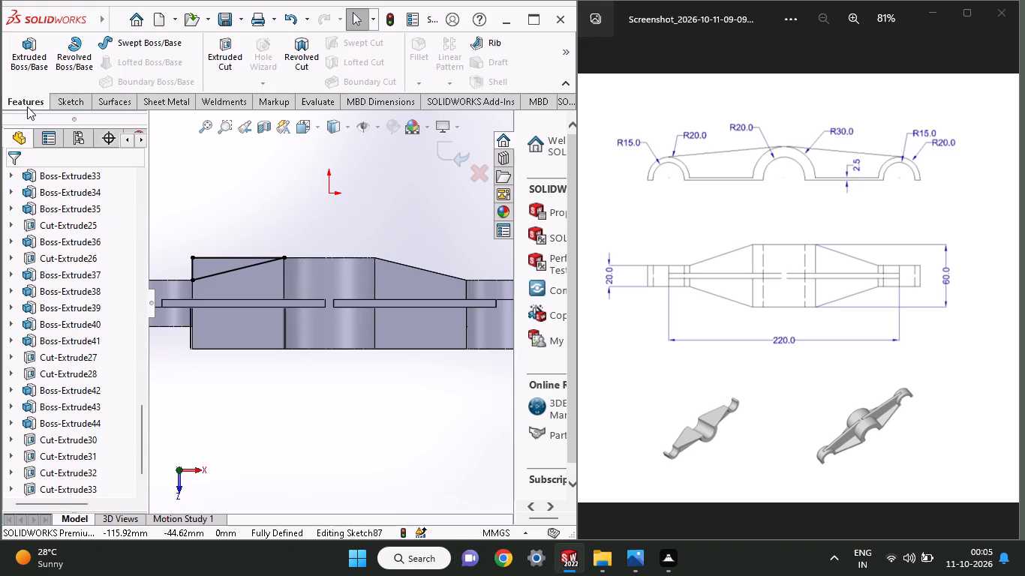
left_click(229, 58)
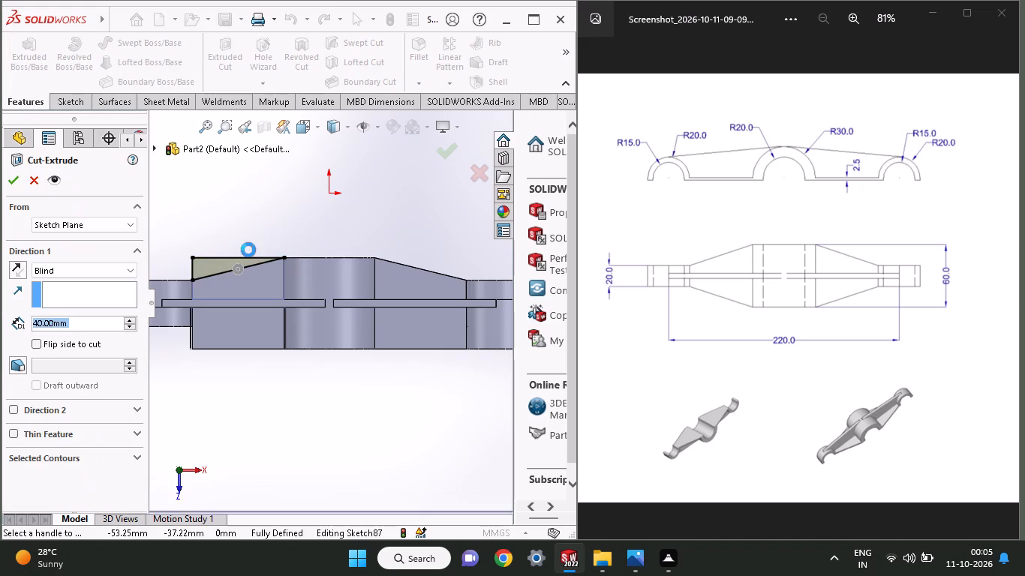
middle_click_drag(248, 250, 243, 304)
left_click_drag(240, 226, 246, 196)
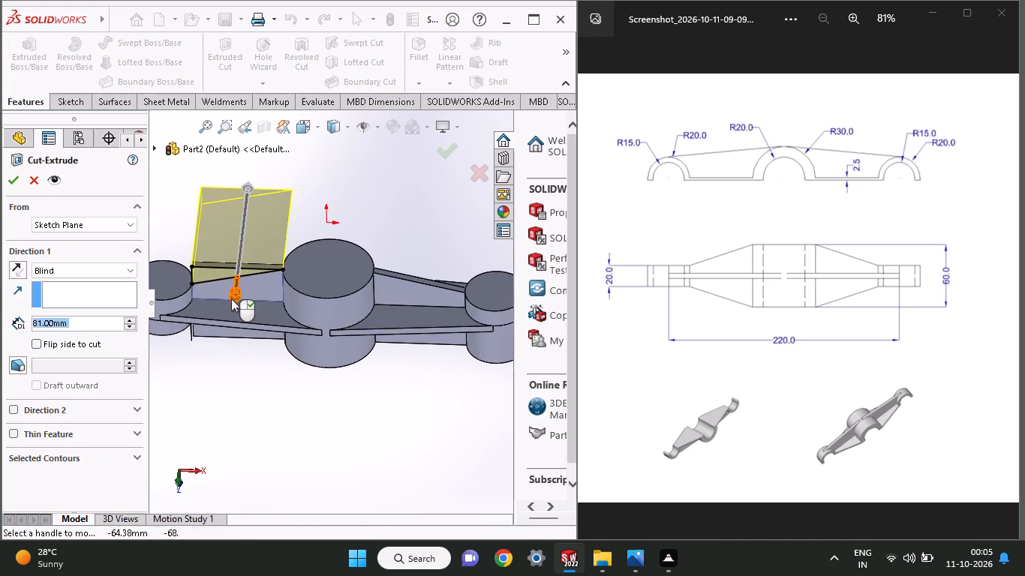
left_click_drag(232, 289, 229, 341)
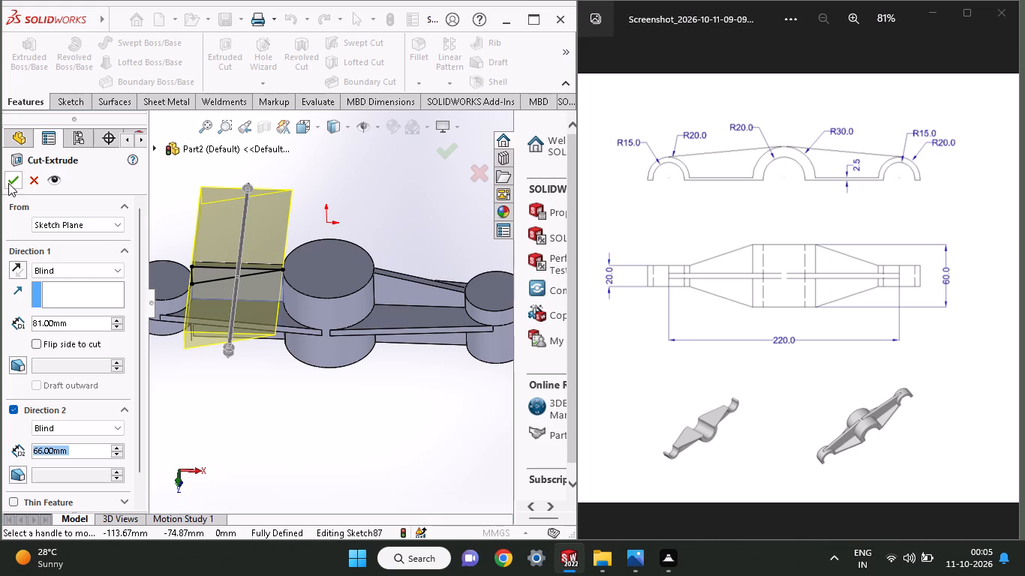
left_click(8, 183)
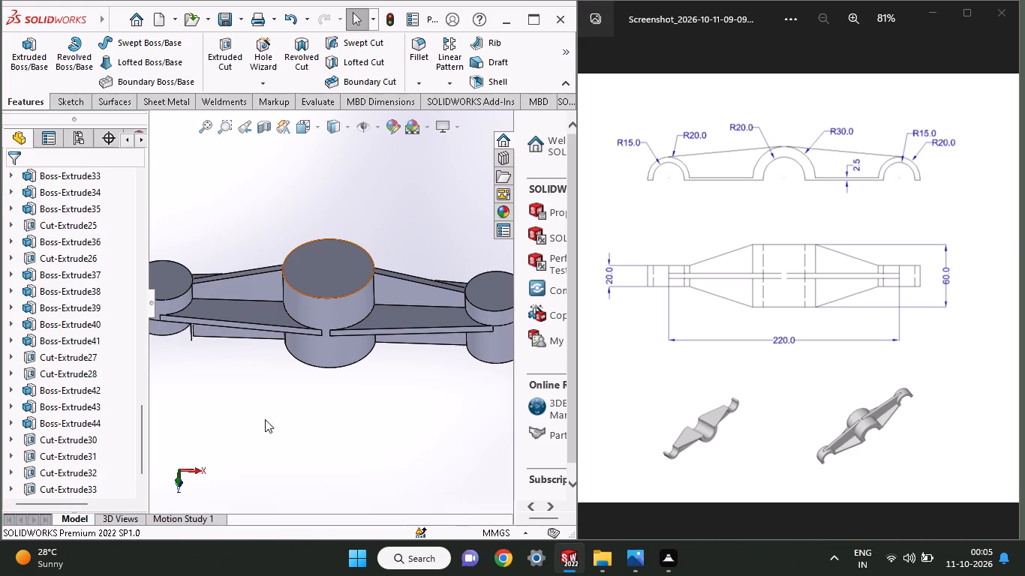
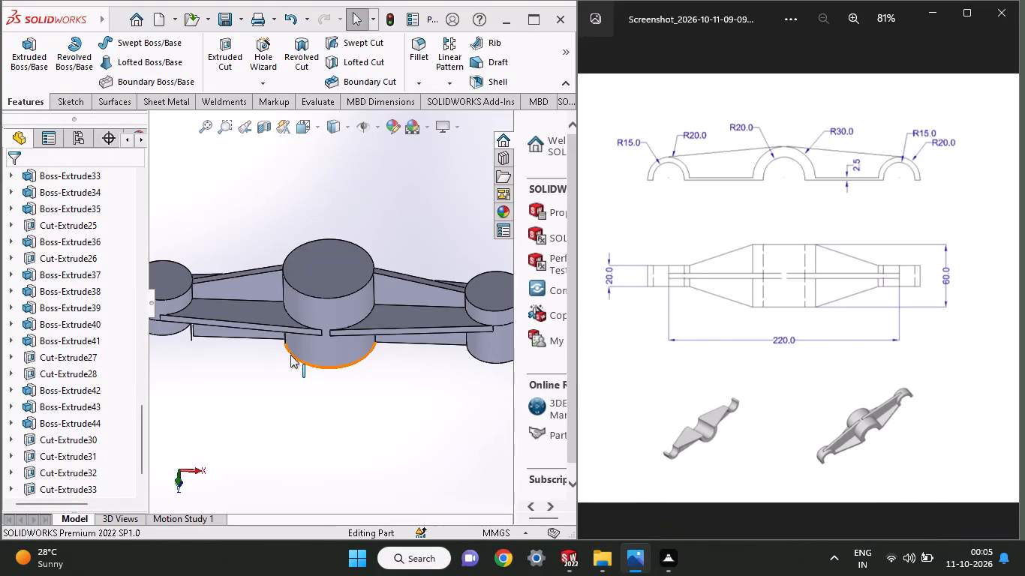
On the -X arm's web, on the long side still untapered, sketch a closed triangle about 62 mm long between the central and end bosses.
middle_click_drag(296, 354, 315, 312)
left_click(243, 316)
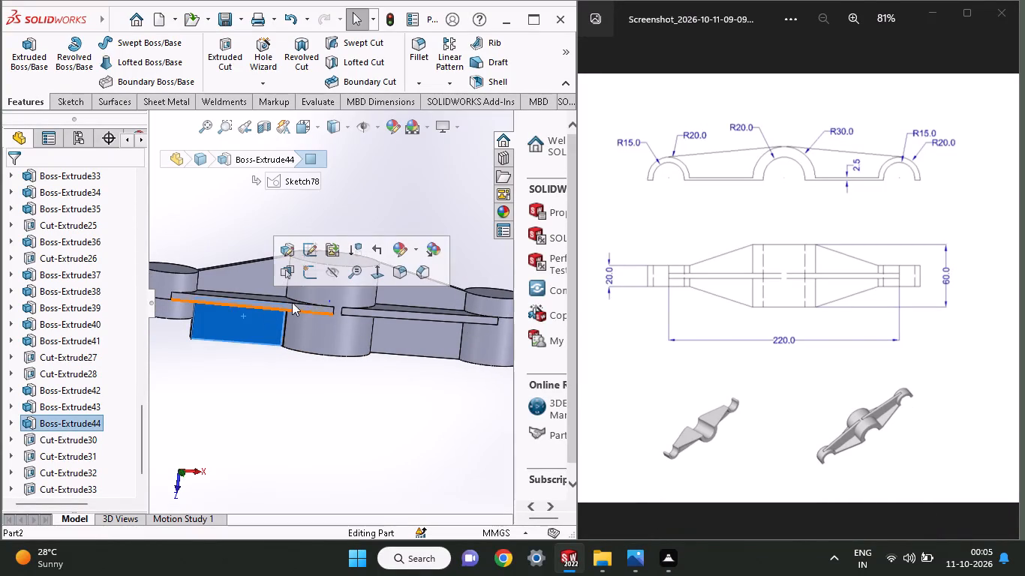
left_click(309, 279)
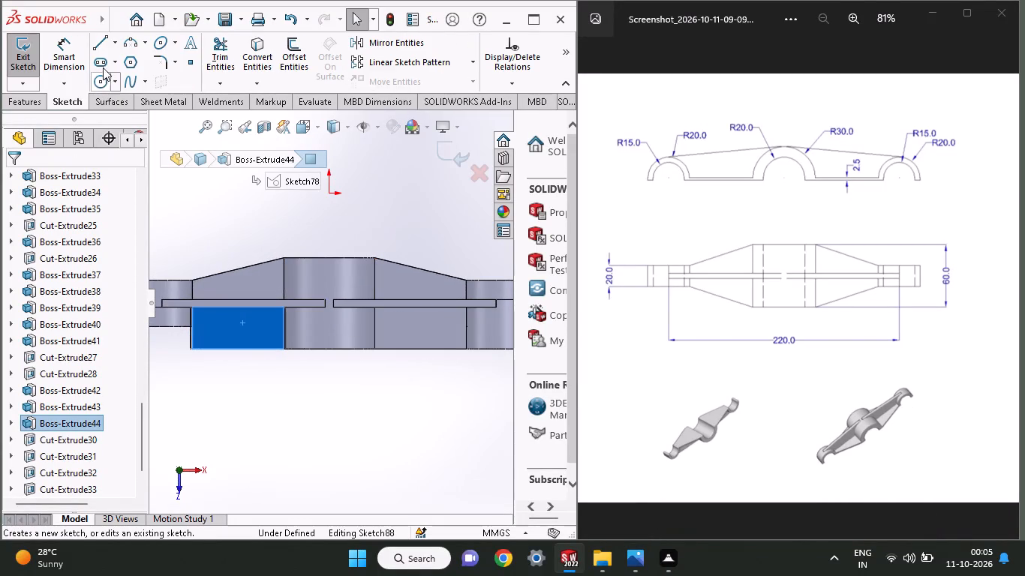
left_click(97, 51)
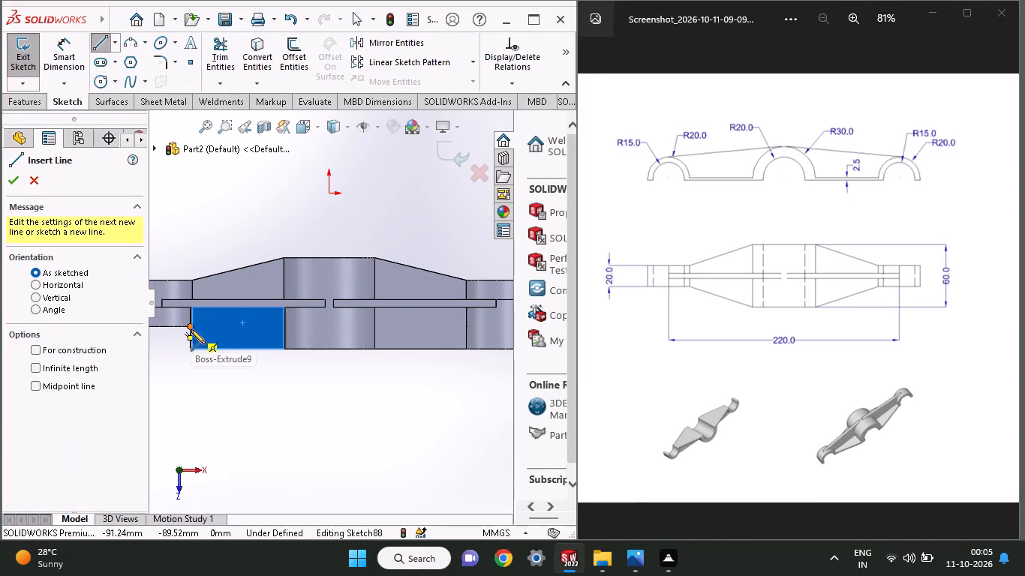
left_click(191, 329)
left_click(285, 348)
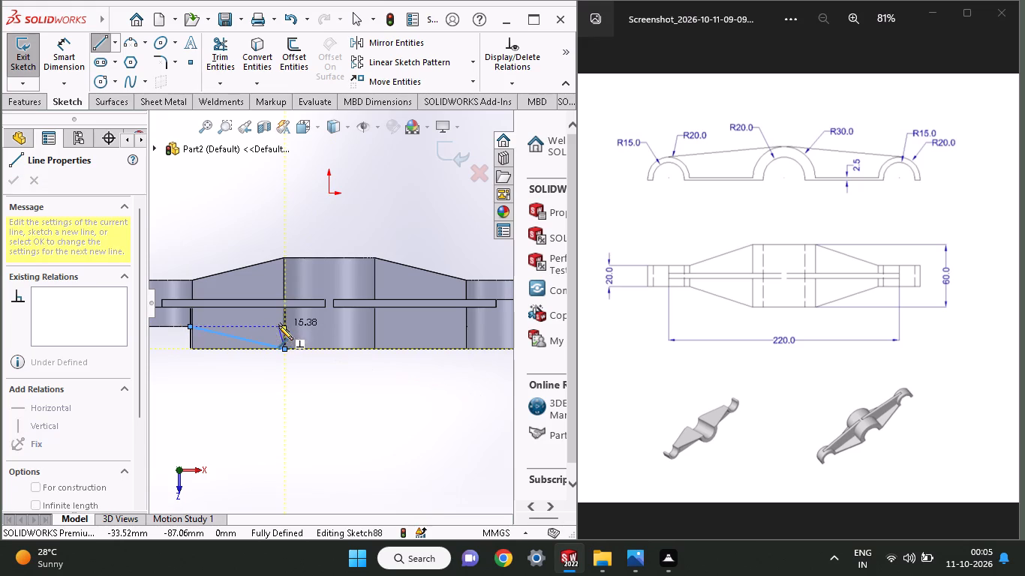
left_click(281, 327)
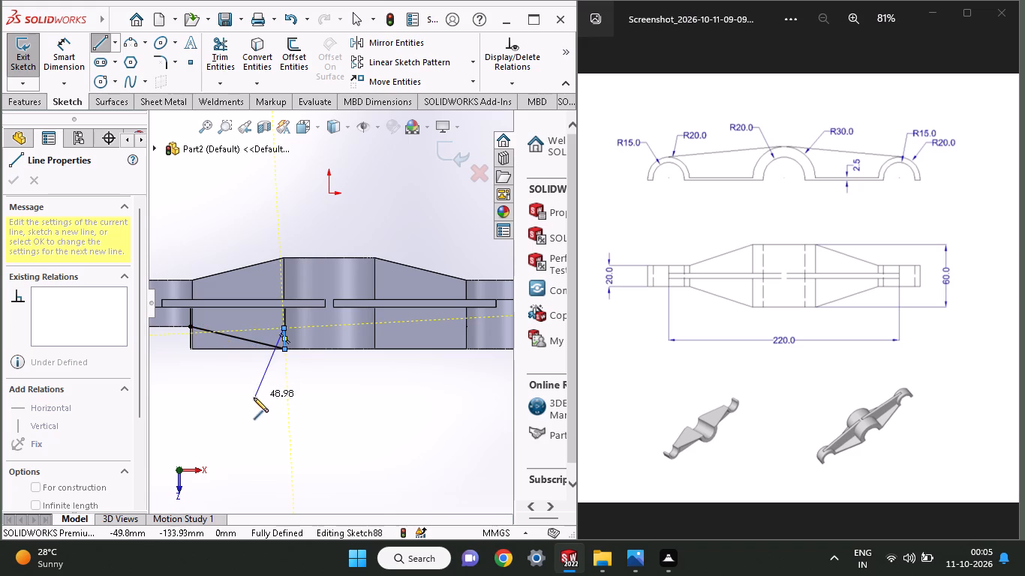
right_click(276, 381)
left_click(297, 388)
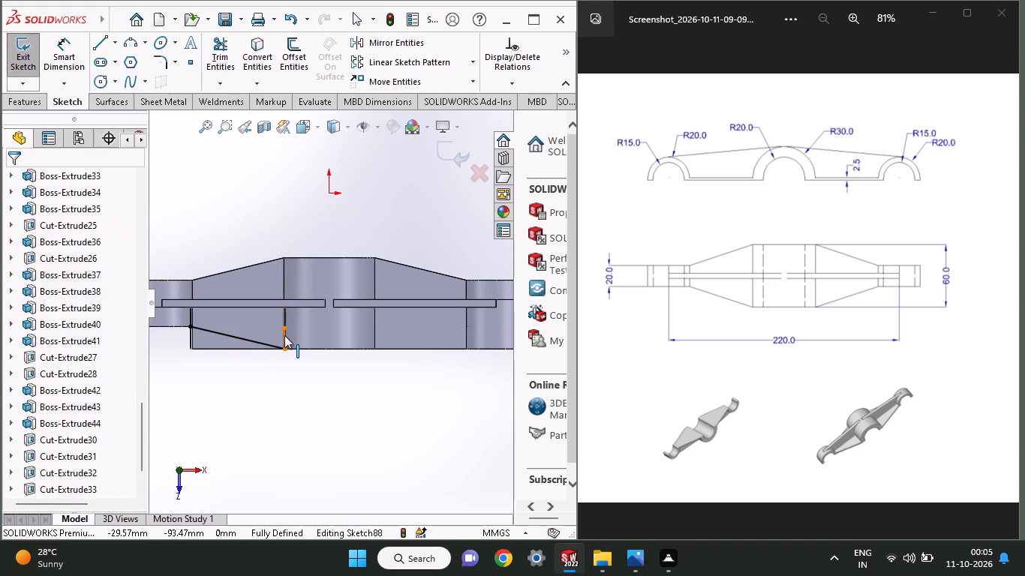
left_click(284, 335)
right_click(284, 335)
left_click(308, 513)
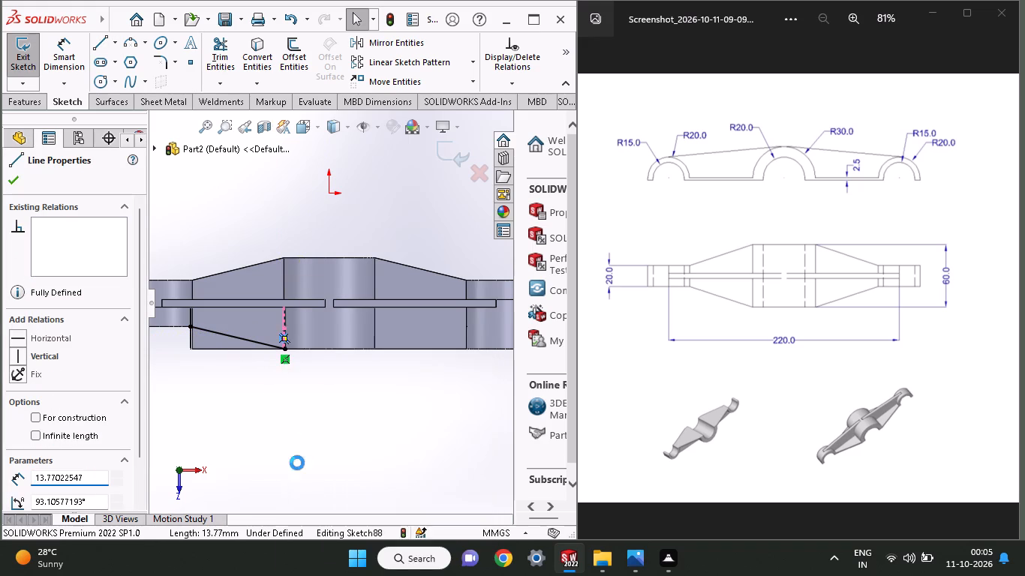
left_click(104, 48)
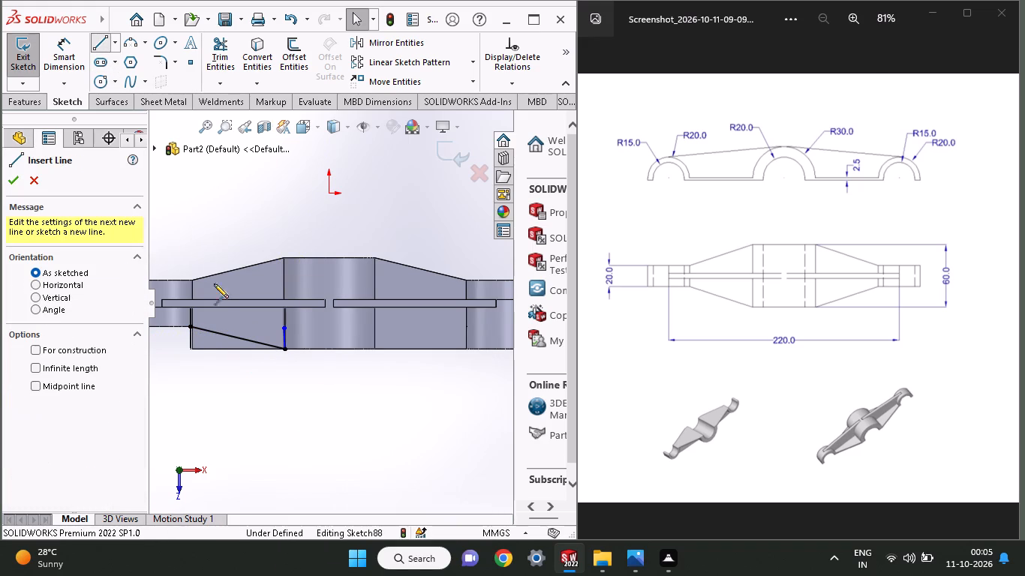
left_click(190, 328)
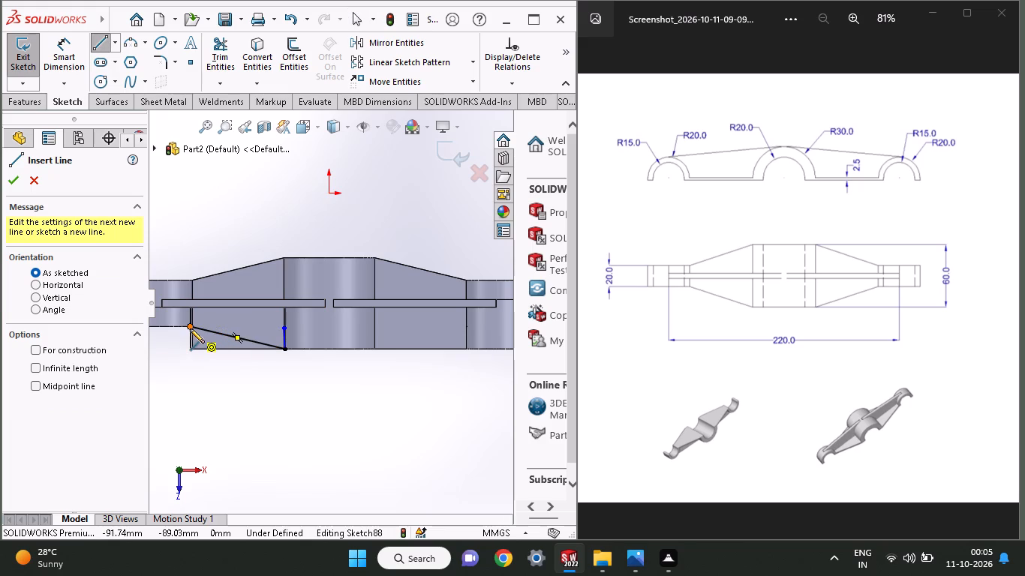
left_click(191, 350)
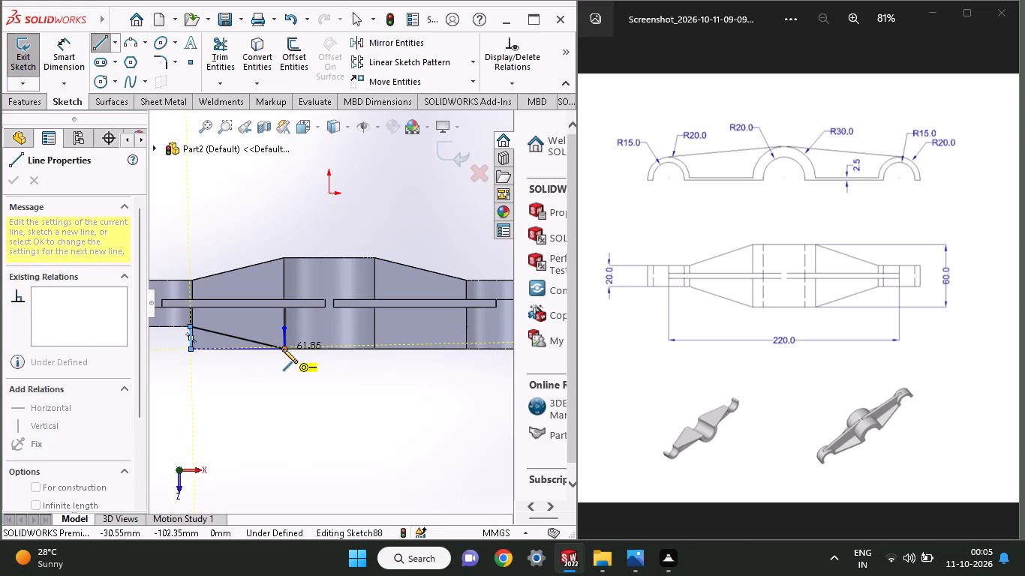
left_click(283, 349)
right_click(193, 210)
left_click(217, 220)
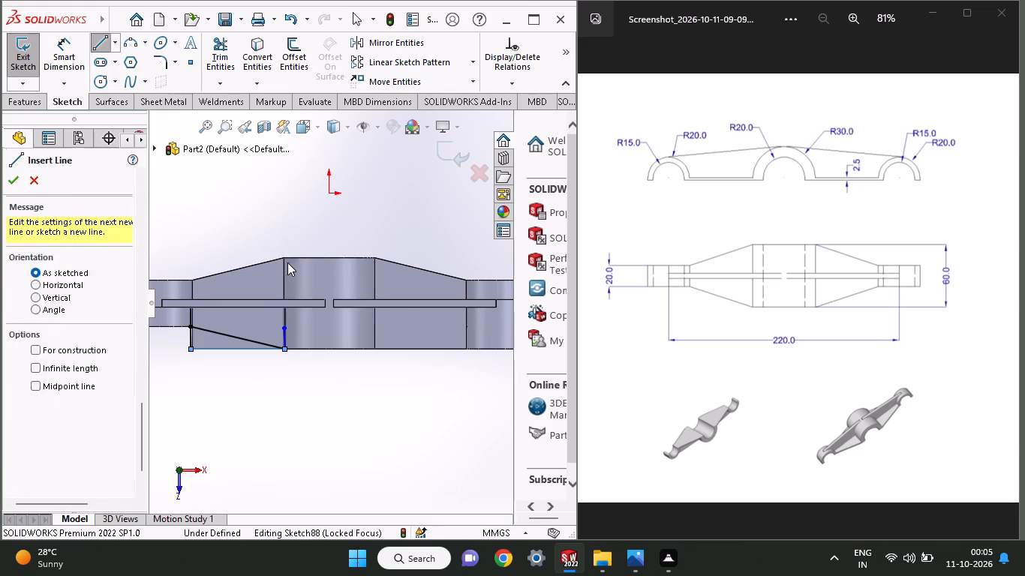
Cut-extrude the triangular region blind 81 mm in both directions, with Direction 1 reversed, to taper the -X arm's web.
middle_click_drag(291, 262, 366, 280)
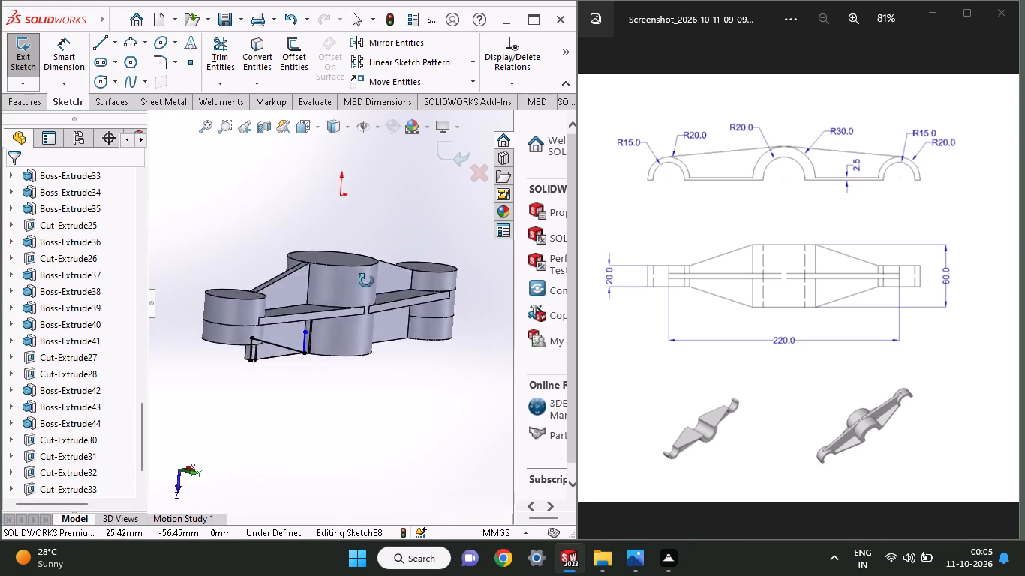
middle_click_drag(366, 280, 500, 314)
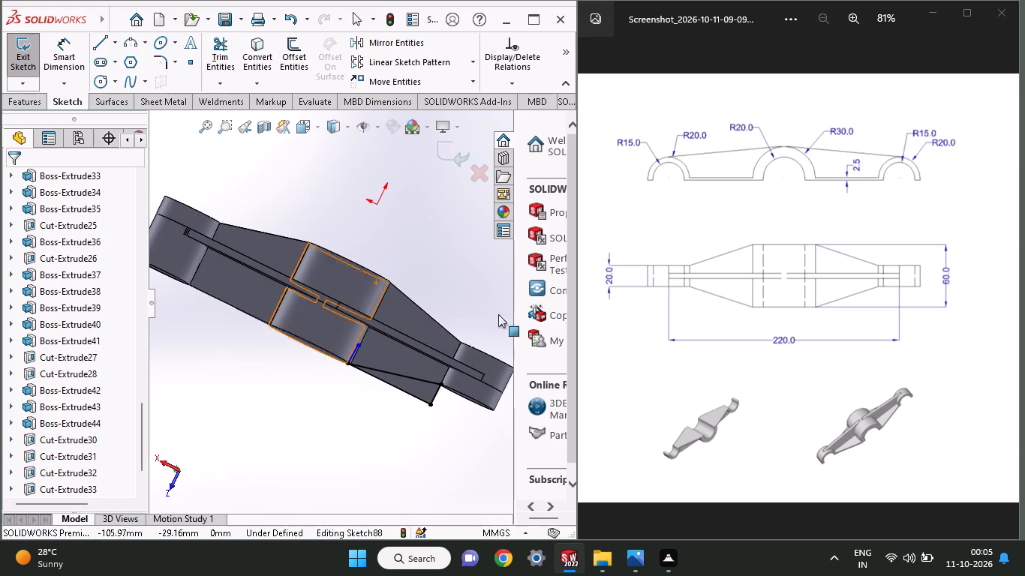
left_click(19, 101)
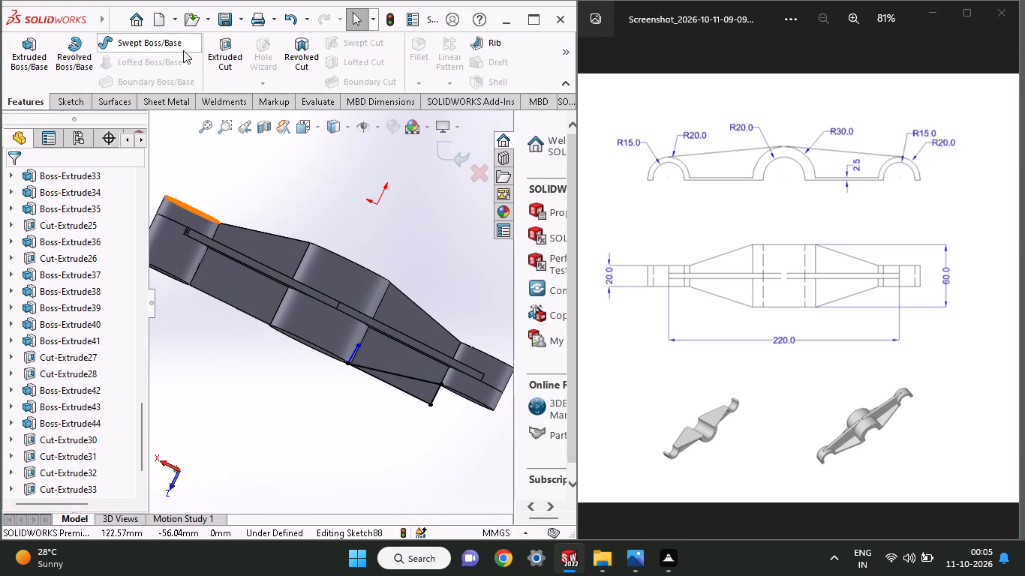
left_click(237, 51)
middle_click_drag(443, 305, 422, 311)
left_click(431, 388)
middle_click_drag(397, 418, 345, 430)
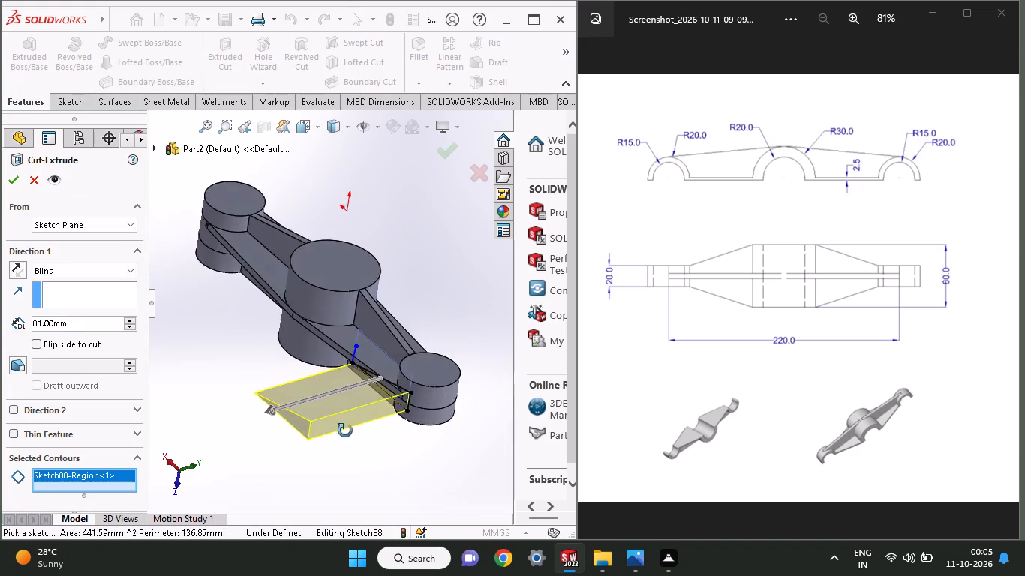
middle_click_drag(345, 430, 287, 452)
left_click(14, 271)
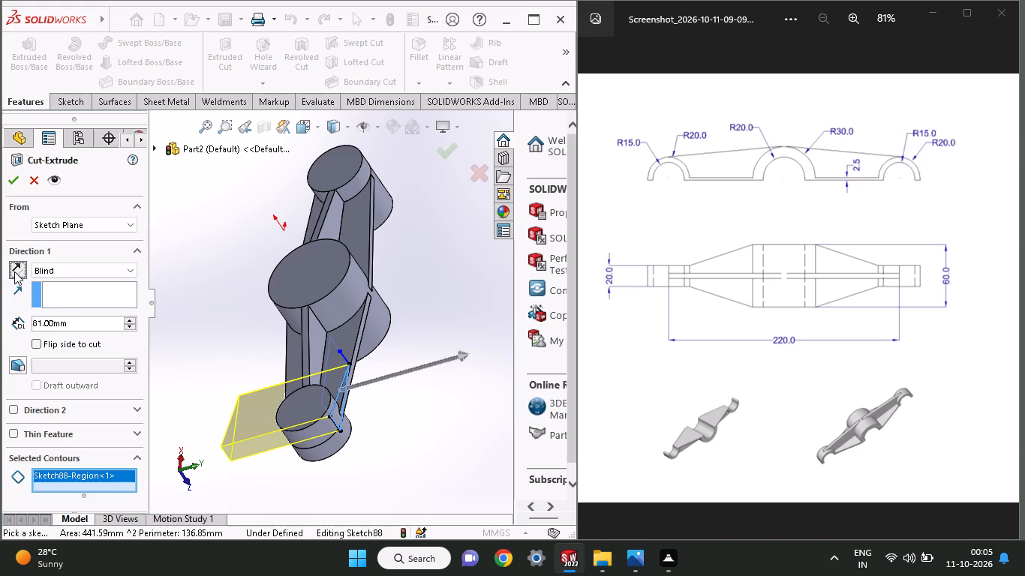
left_click(16, 412)
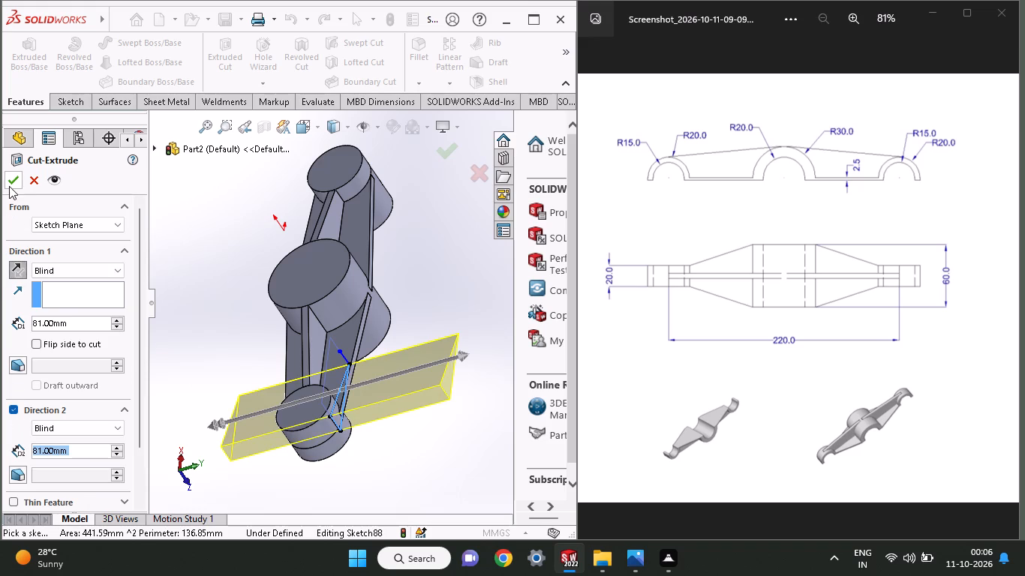
left_click(9, 186)
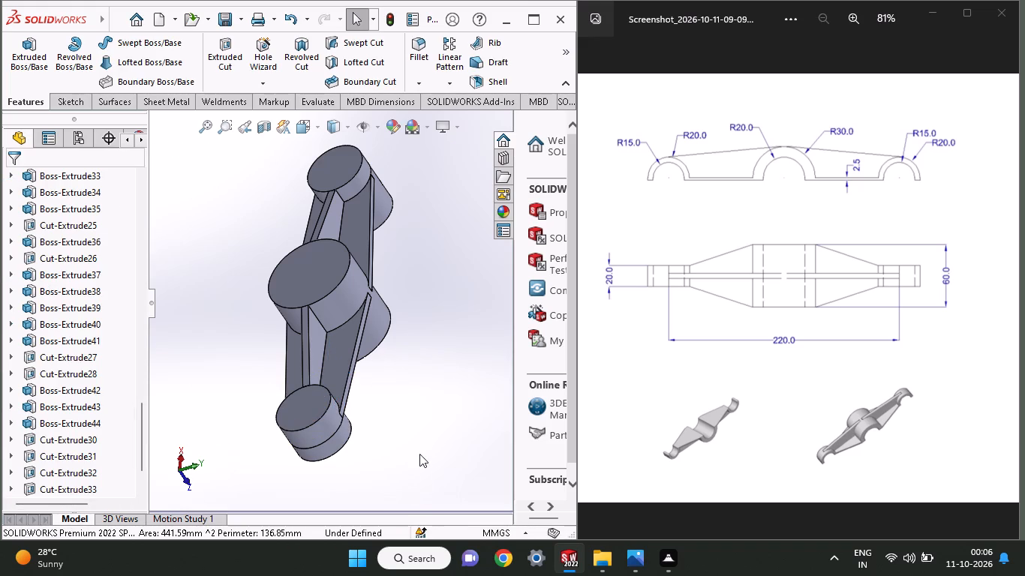
On the flat end face of the +X end boss, sketch a concentric 40 mm diameter circle matching the boss outline.
middle_click_drag(418, 453, 360, 505)
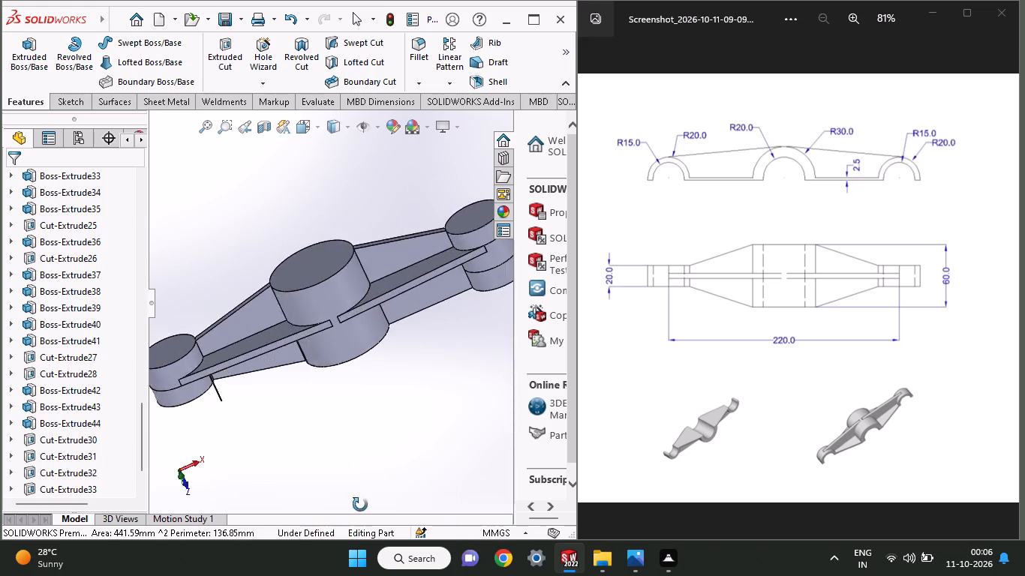
middle_click_drag(360, 505, 317, 252)
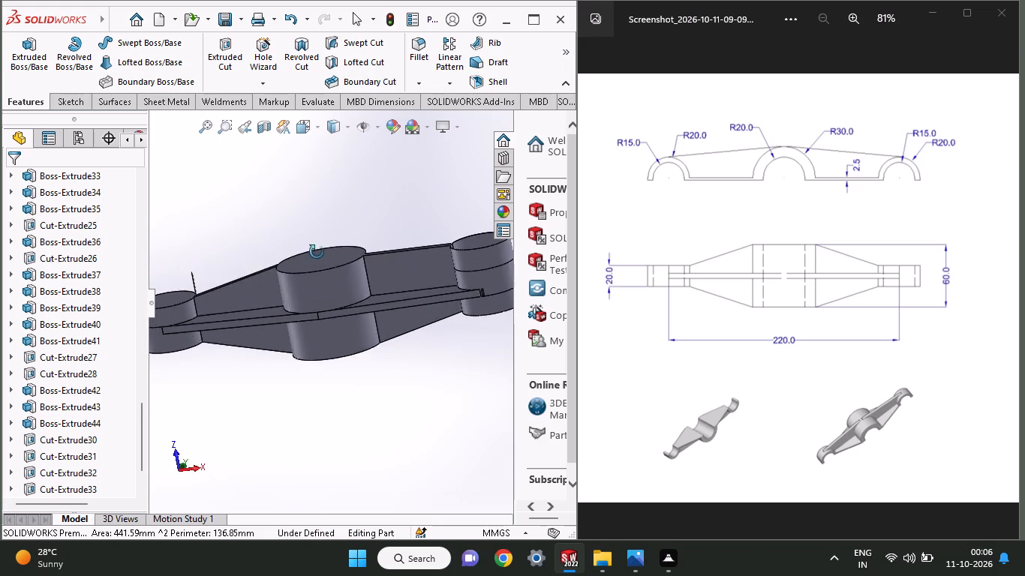
middle_click_drag(317, 252, 266, 389)
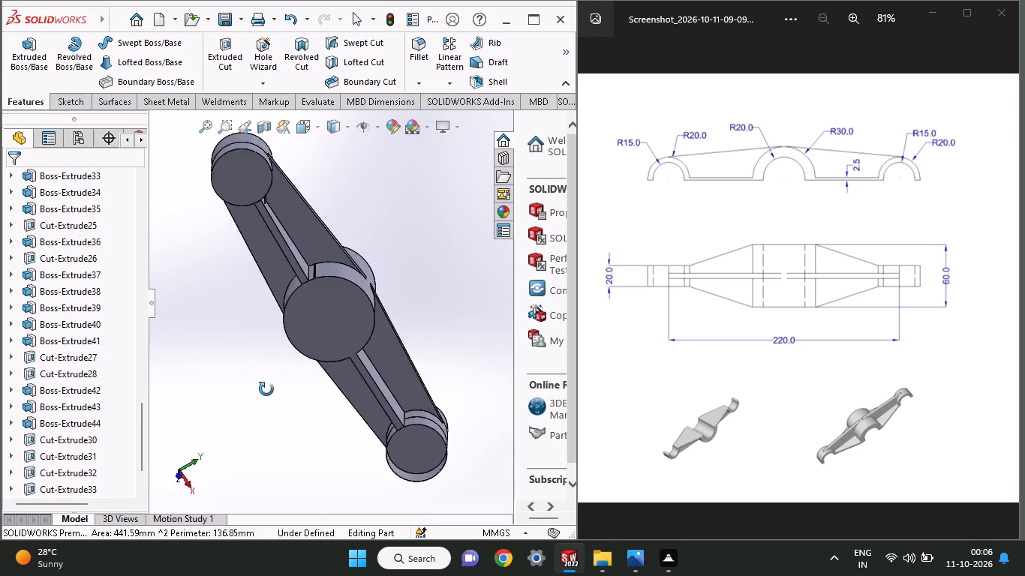
middle_click_drag(266, 389, 174, 362)
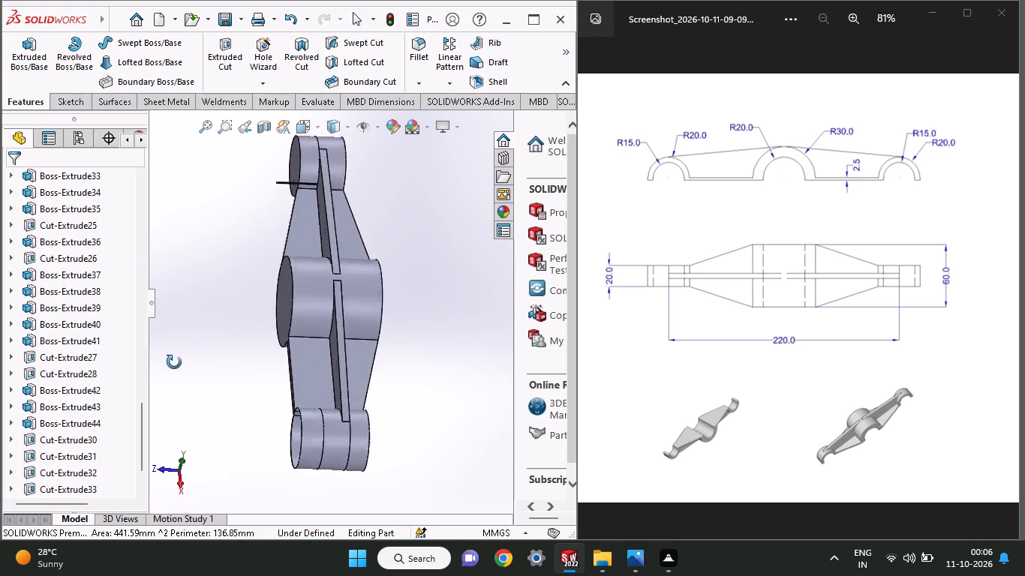
middle_click_drag(174, 362, 236, 302)
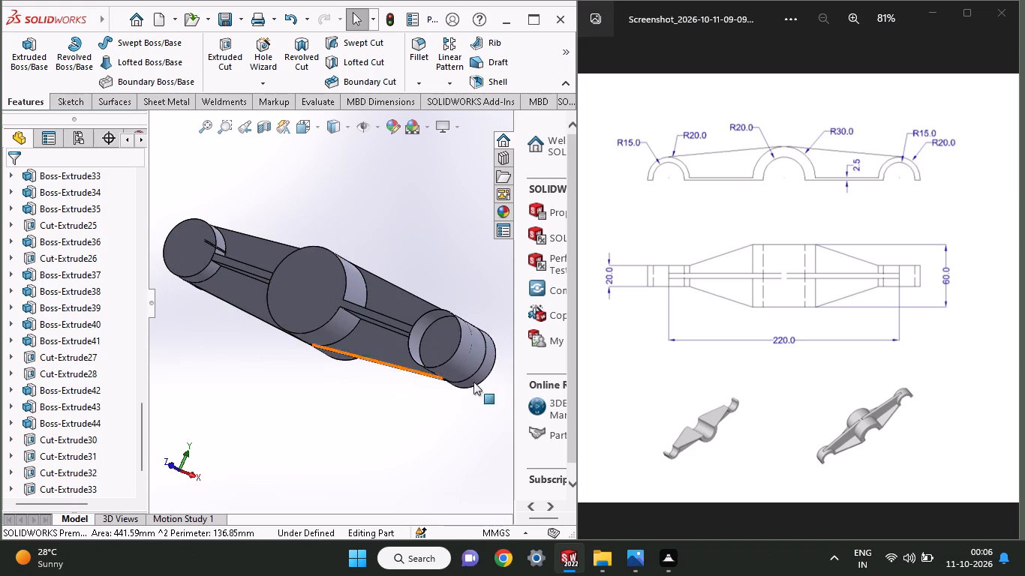
left_click(431, 342)
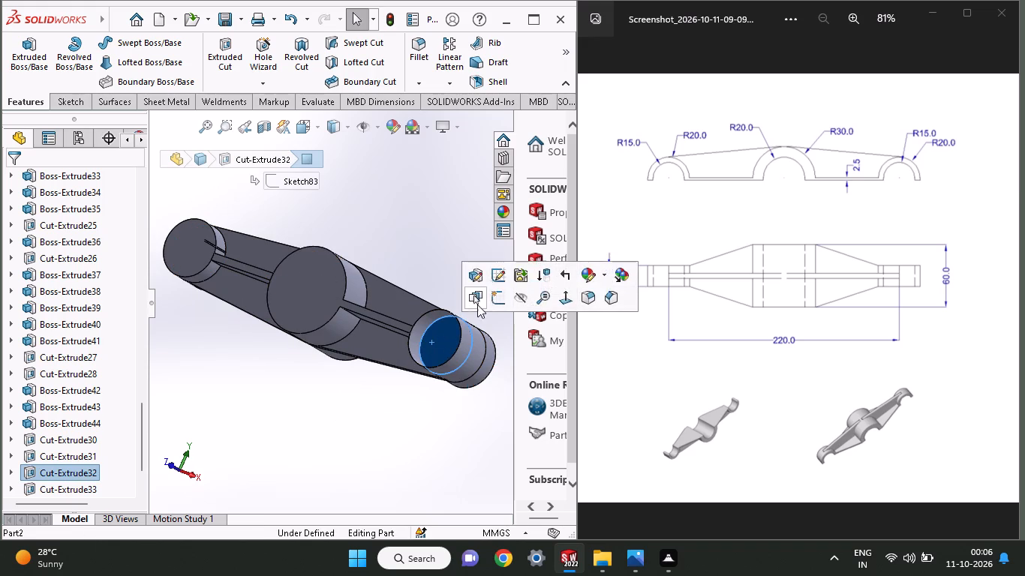
left_click(491, 298)
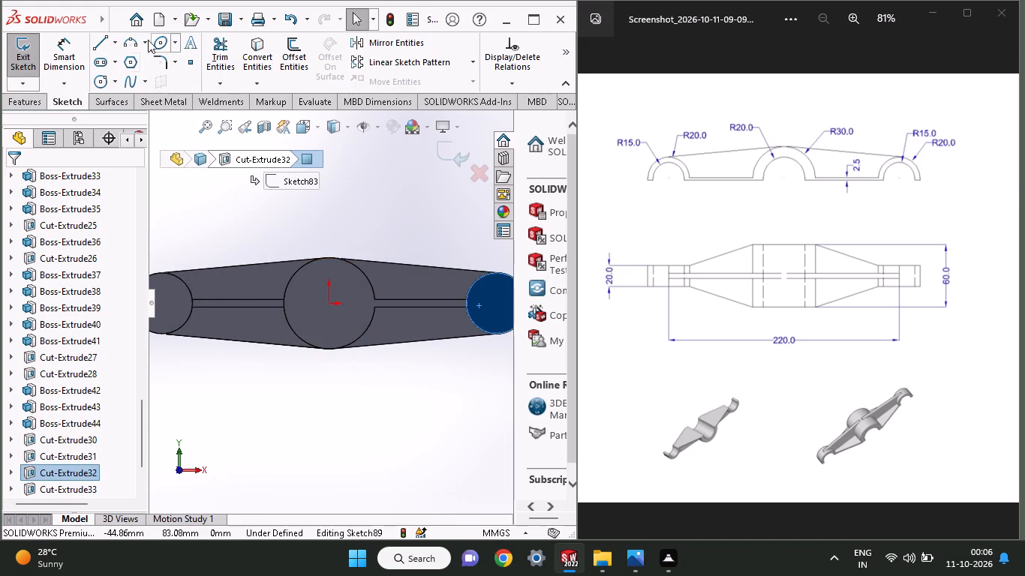
left_click(101, 78)
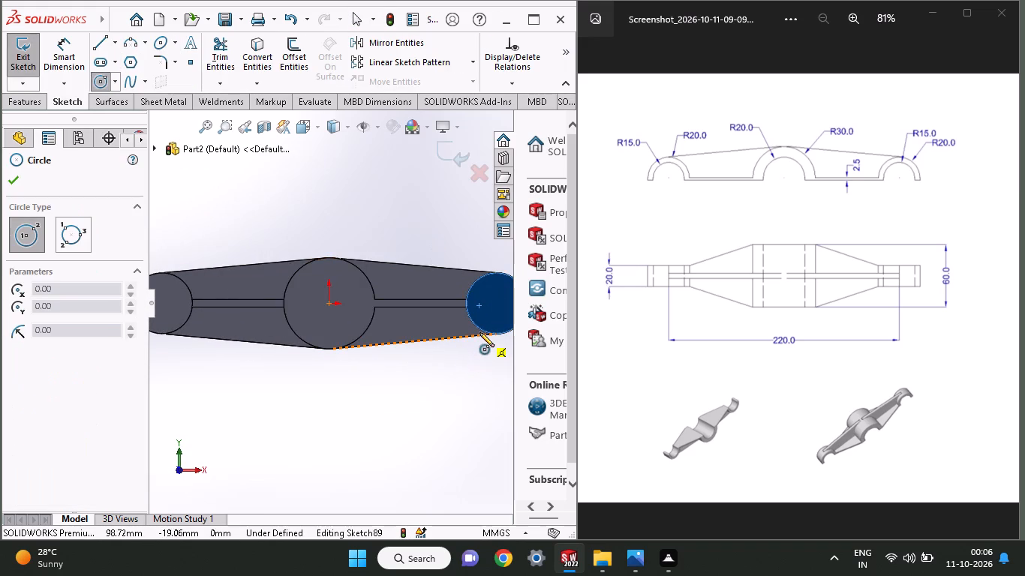
left_click(496, 304)
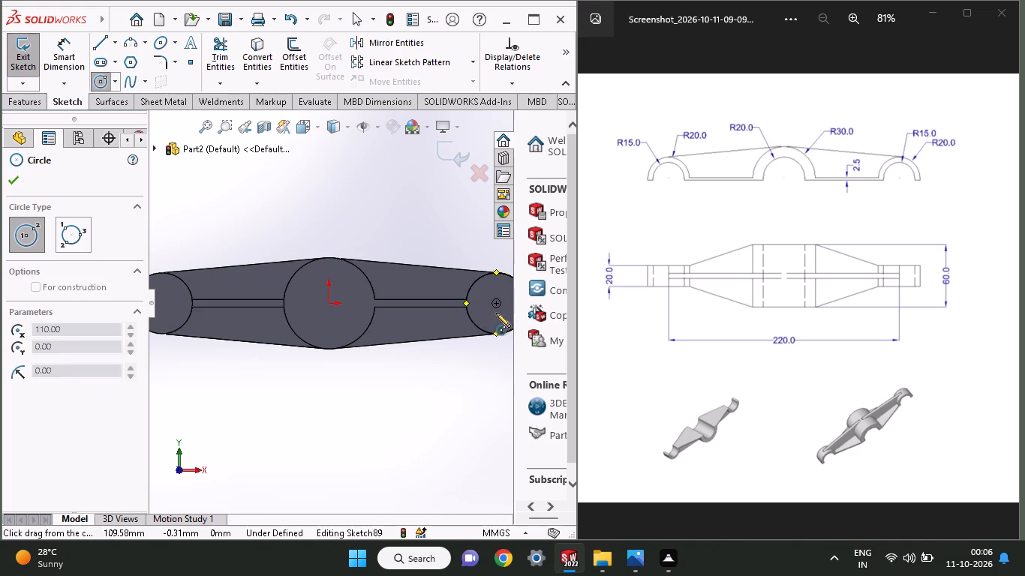
left_click(491, 332)
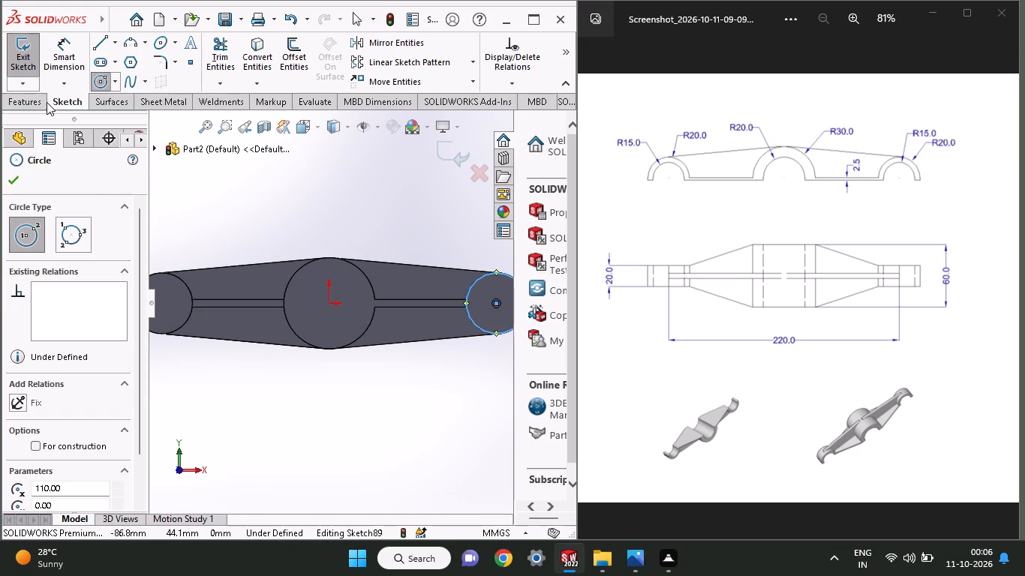
Cut-extrude the circle on the +X end boss blind 30 mm in the reversed direction, as a 1 mm thick one-direction thin feature.
left_click(35, 100)
left_click(221, 63)
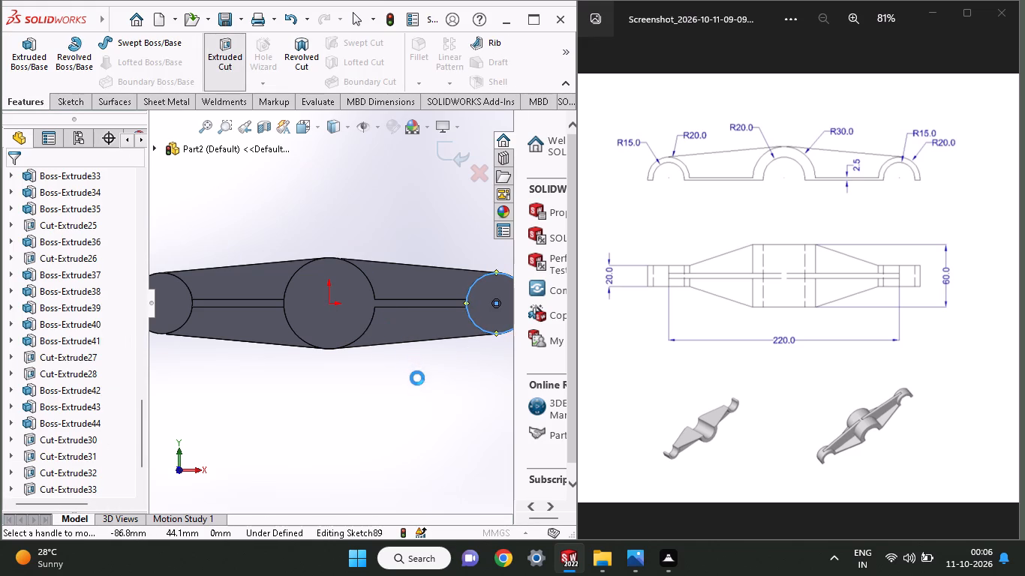
middle_click_drag(417, 378, 350, 268)
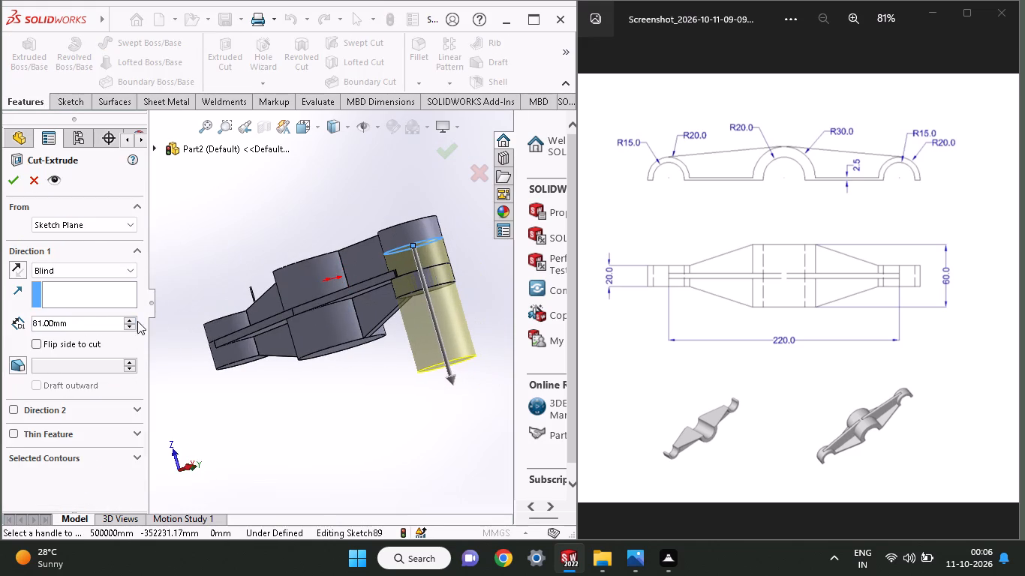
left_click_drag(452, 385, 420, 188)
left_click(9, 178)
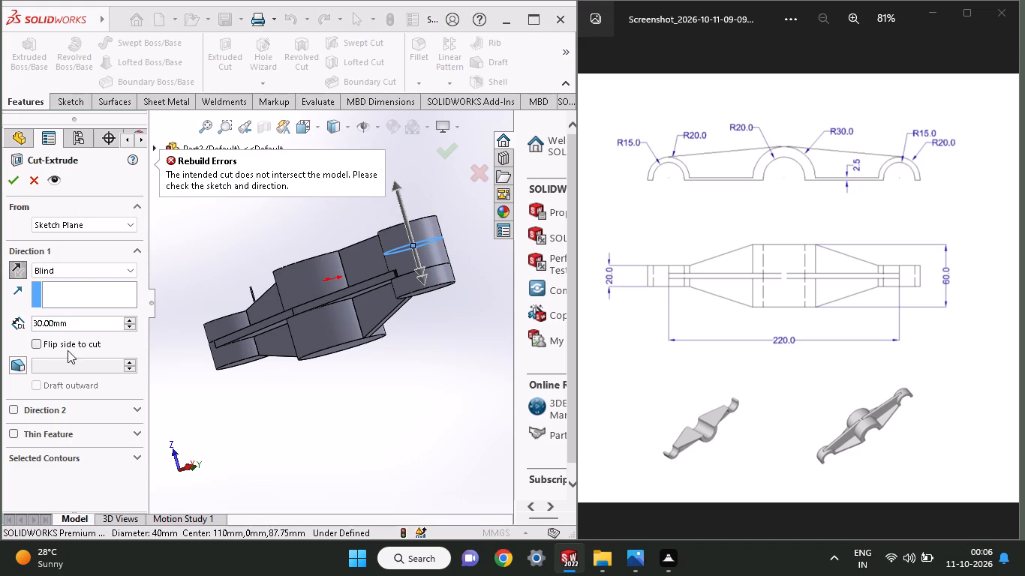
left_click(27, 433)
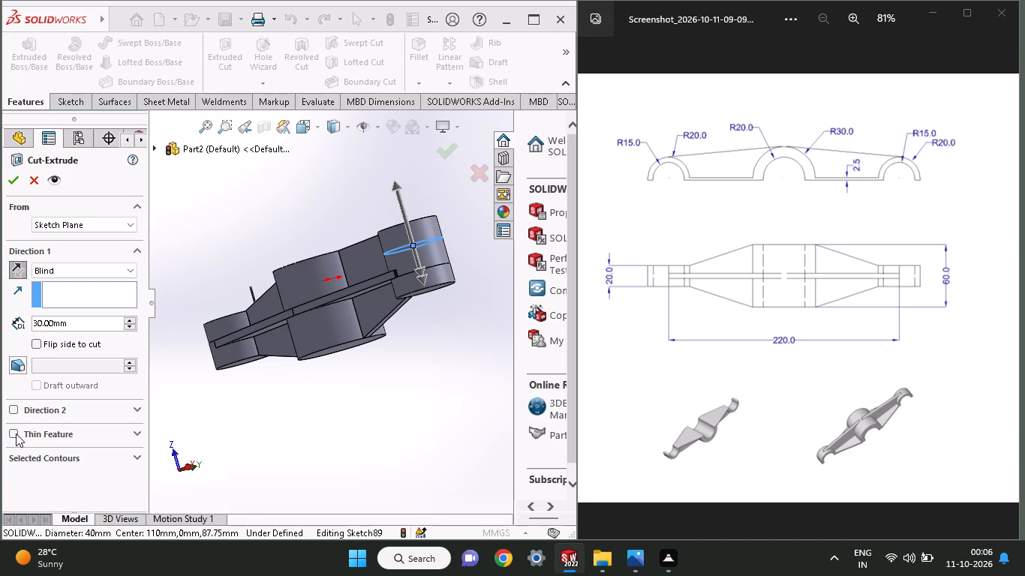
left_click(15, 433)
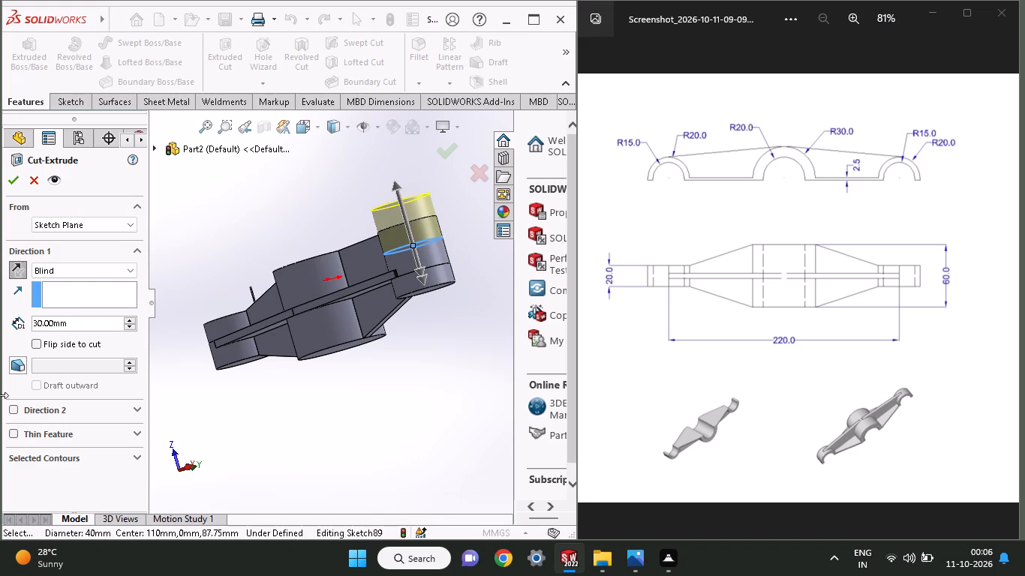
left_click(15, 433)
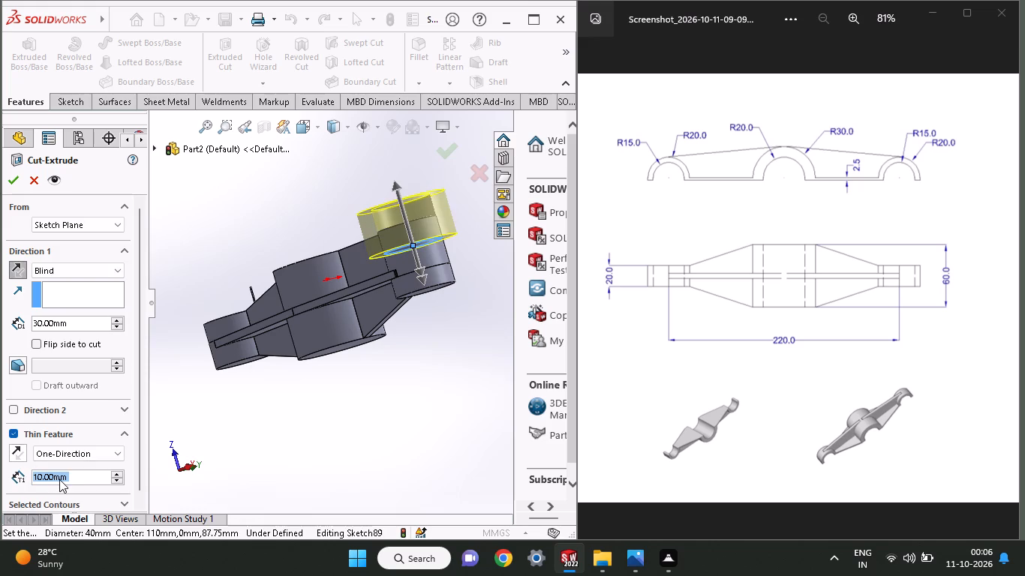
key("1")
key("Return")
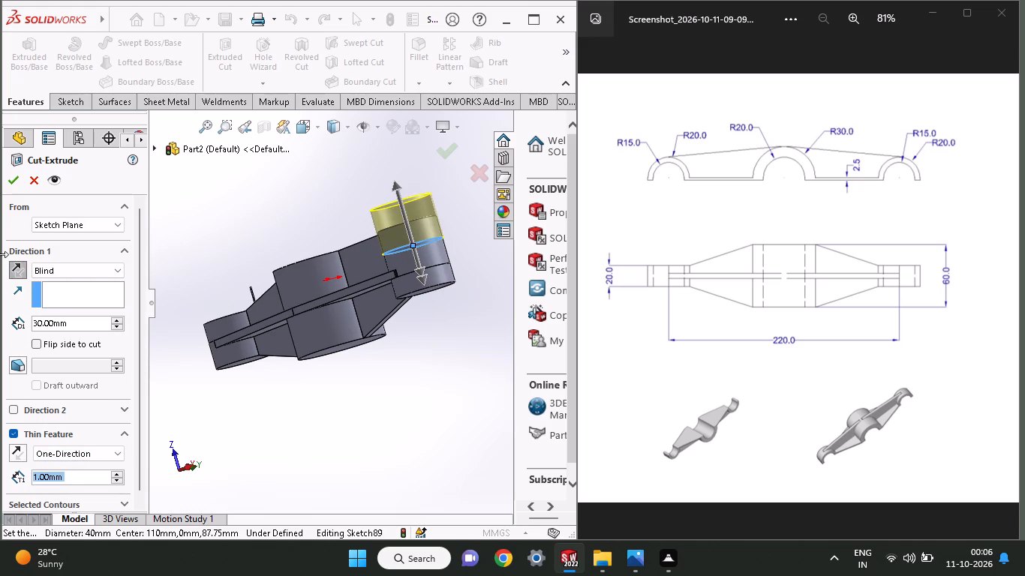
left_click(13, 183)
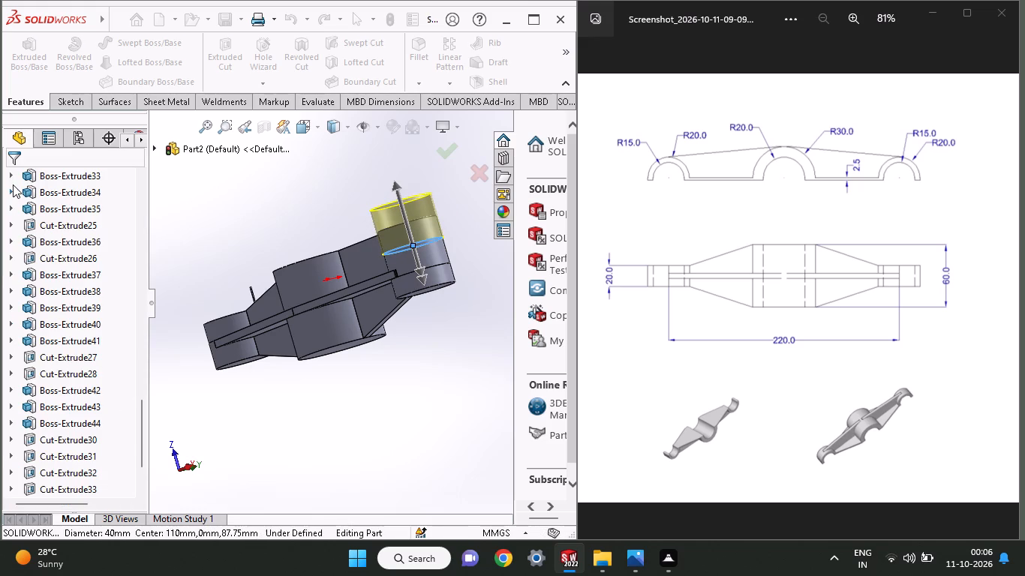
Open a sketch on the +X arm's upright web face whose +Z side is still untapered.
middle_click_drag(263, 206, 305, 268)
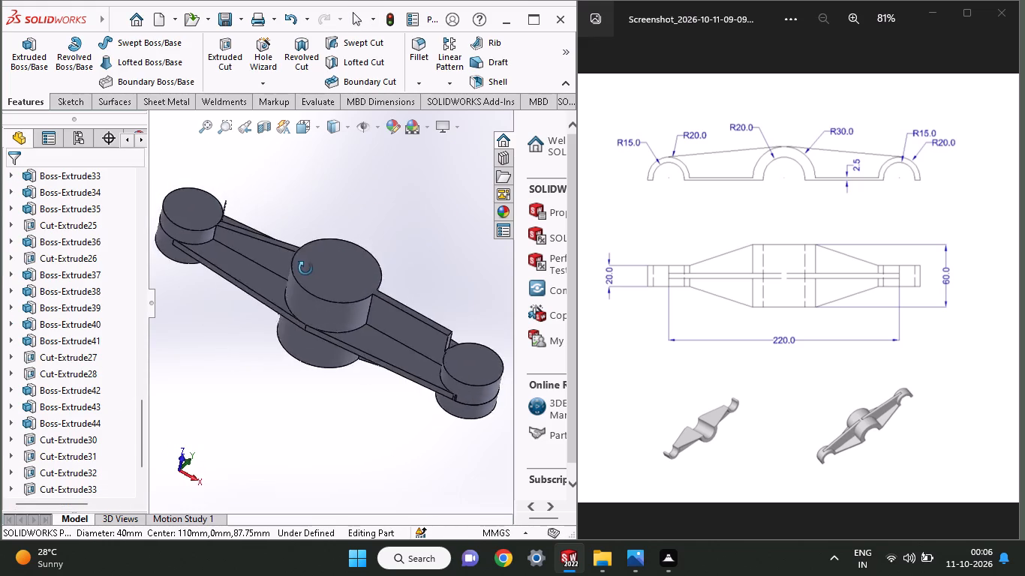
middle_click_drag(305, 268, 293, 229)
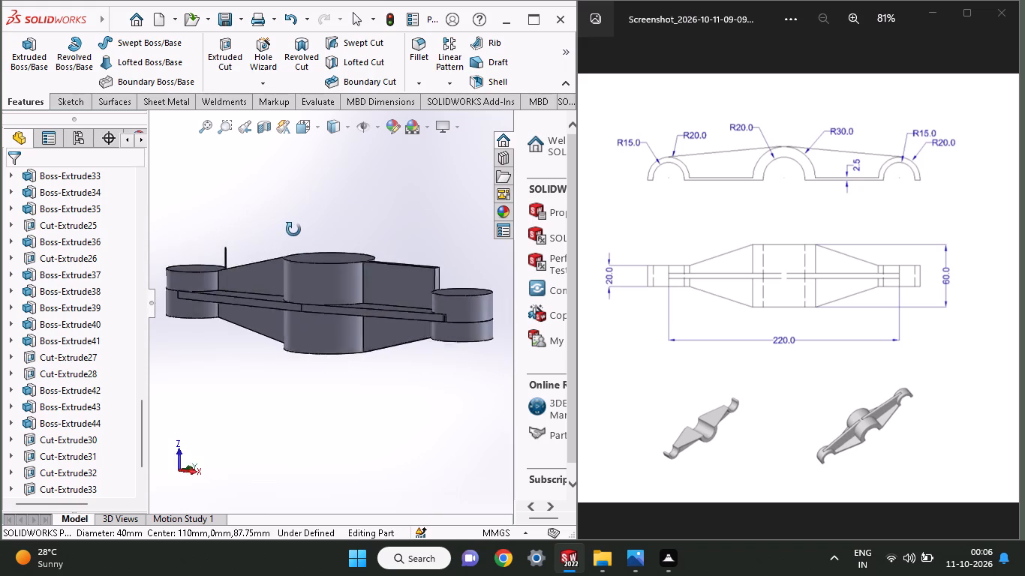
middle_click_drag(293, 229, 309, 227)
left_click(404, 277)
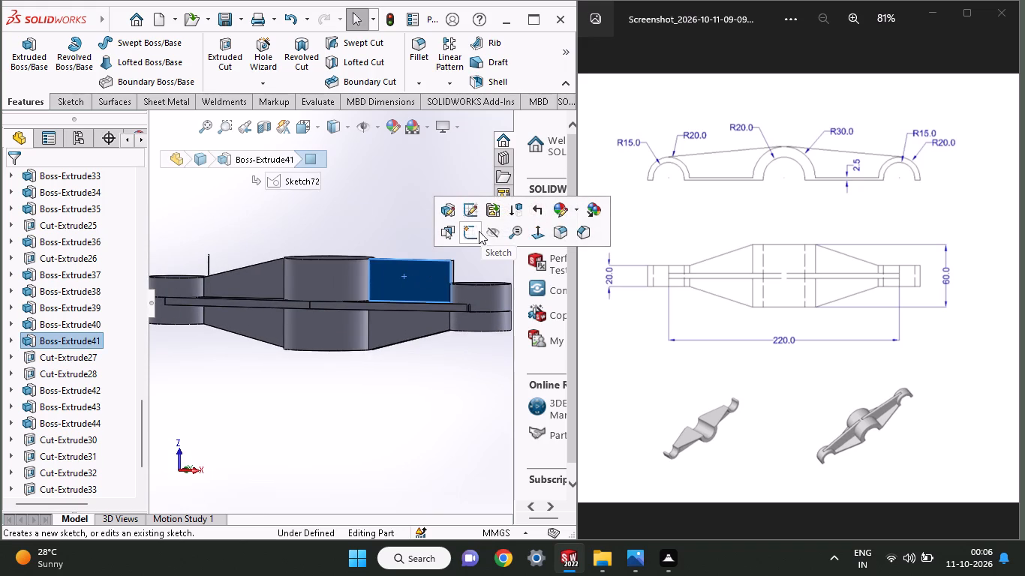
left_click(472, 231)
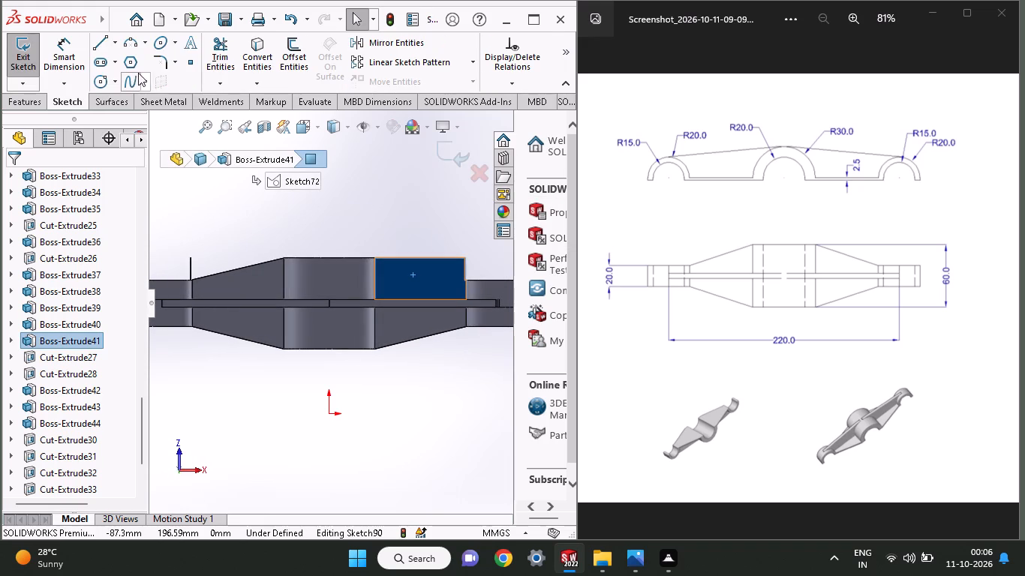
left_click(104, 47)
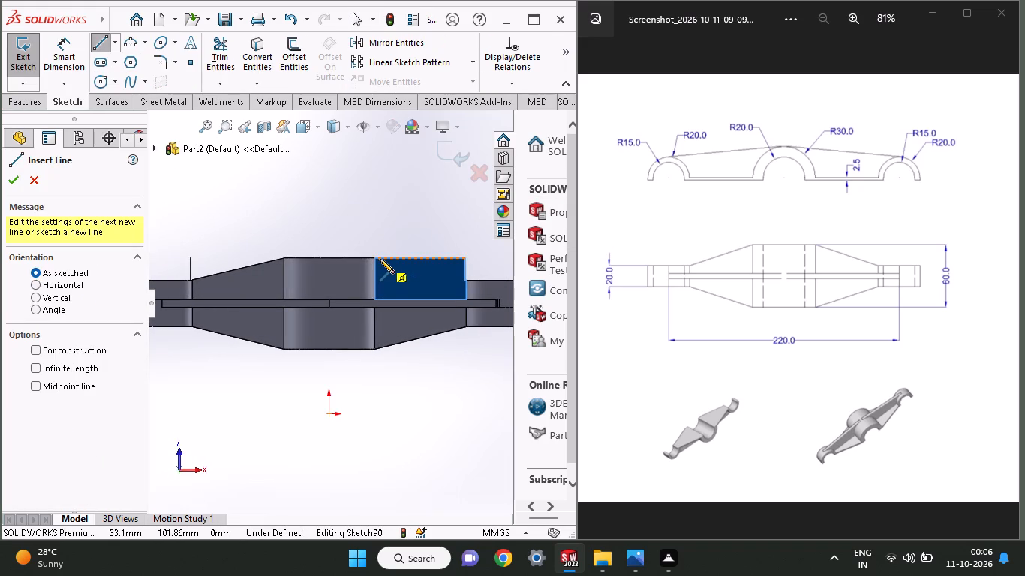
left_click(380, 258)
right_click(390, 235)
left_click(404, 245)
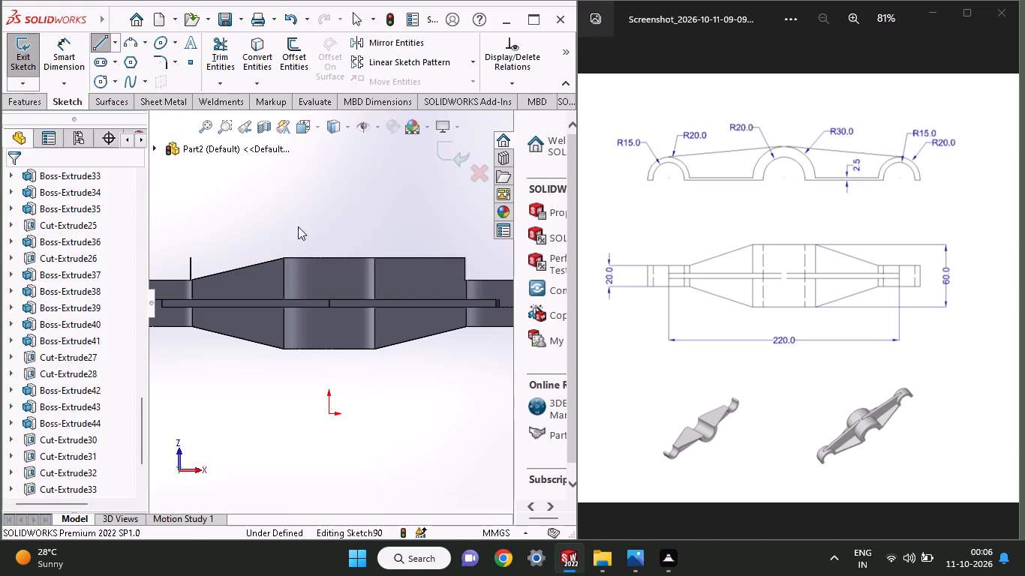
Sketch a closed triangle about 15 mm high over the face's outer +Z corner, sloping from the central boss to the end boss's edge.
left_click(101, 38)
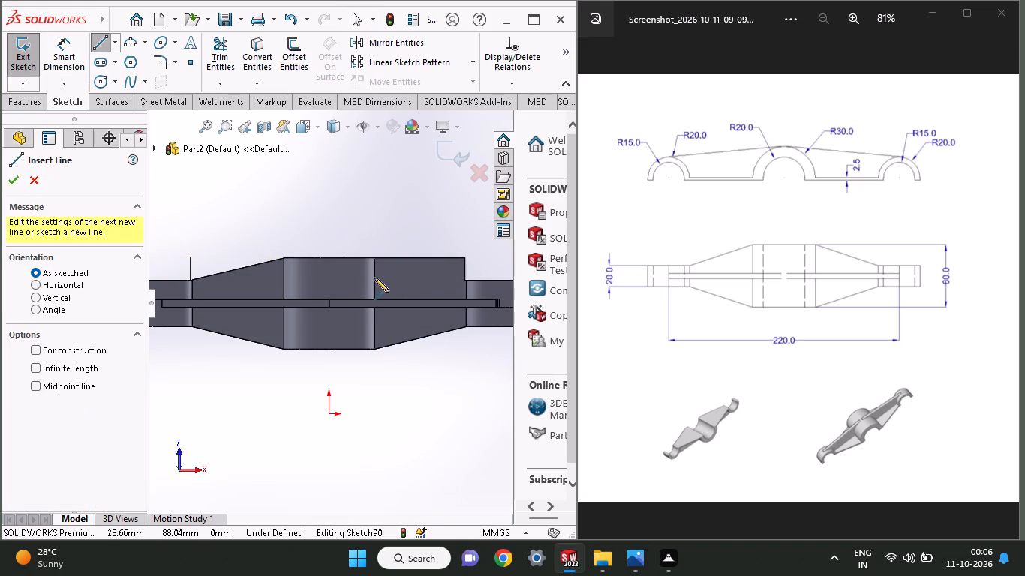
left_click(377, 256)
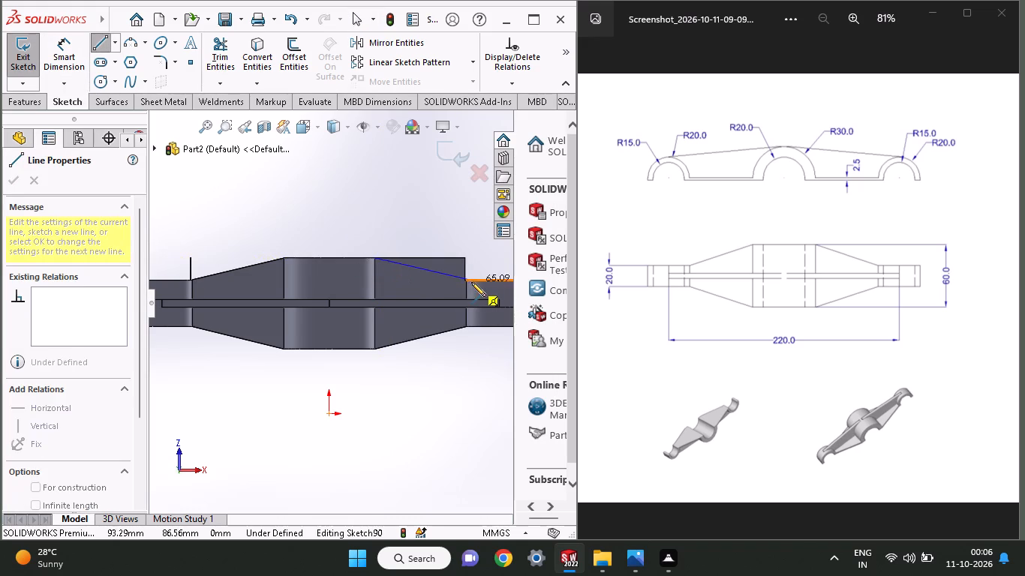
left_click(464, 278)
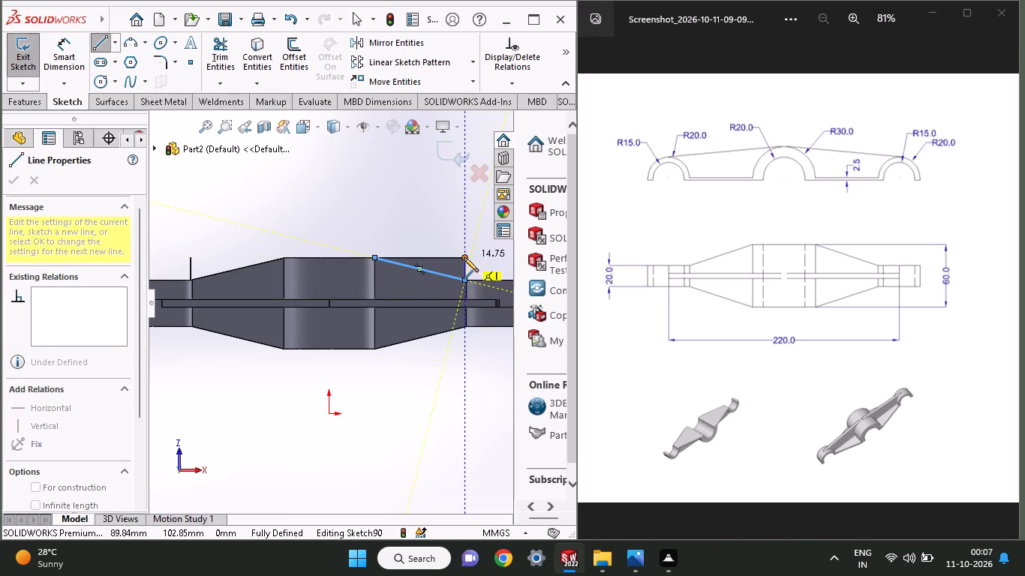
left_click(464, 257)
left_click(377, 256)
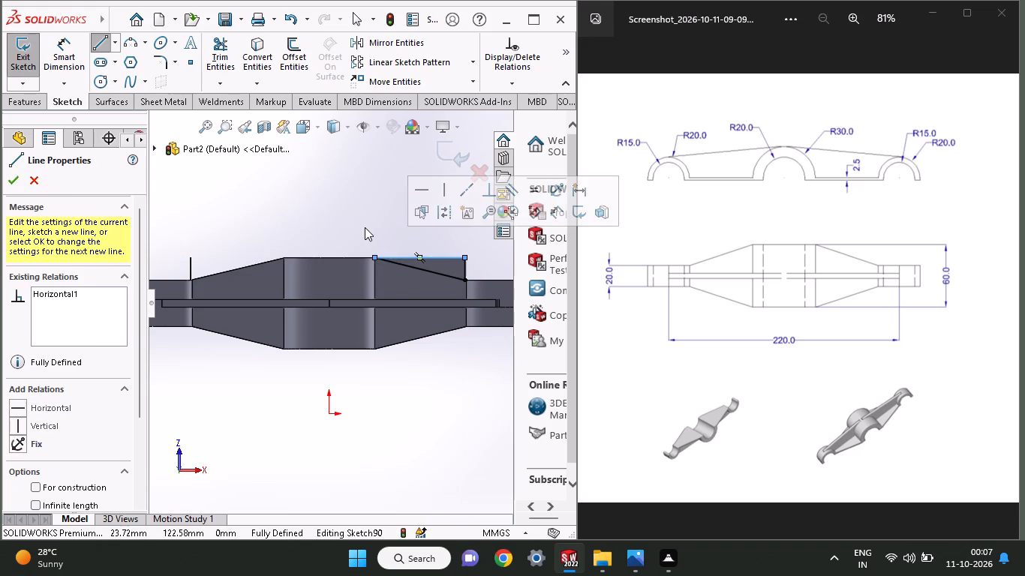
right_click(365, 227)
left_click(371, 232)
Cut-extrude the triangle blind 58 mm in Direction 1 and 97 mm in Direction 2 to taper the +X arm's web.
middle_click_drag(379, 238, 313, 268)
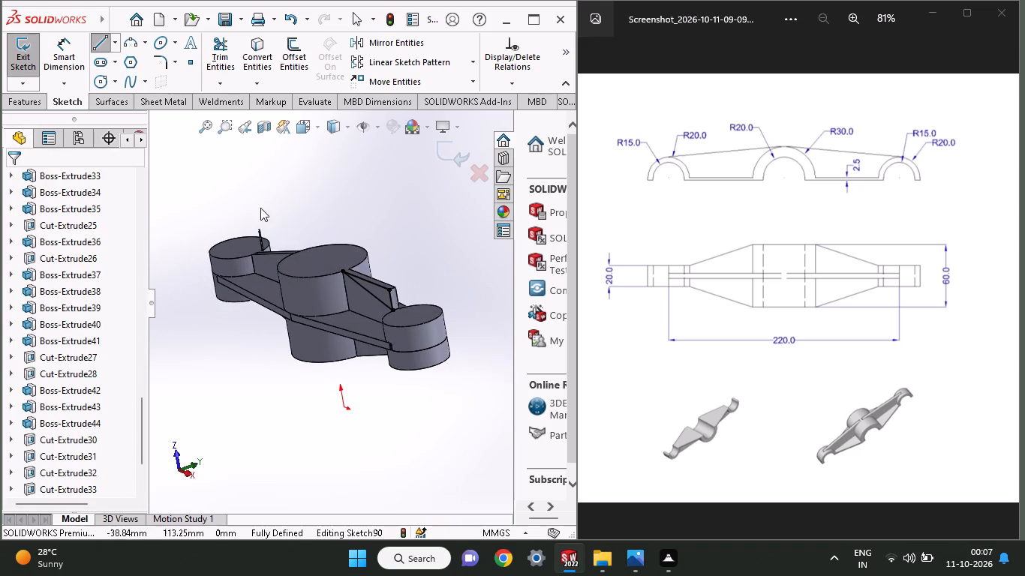
left_click(22, 97)
scroll(22, 97, "down", 1)
left_click(227, 82)
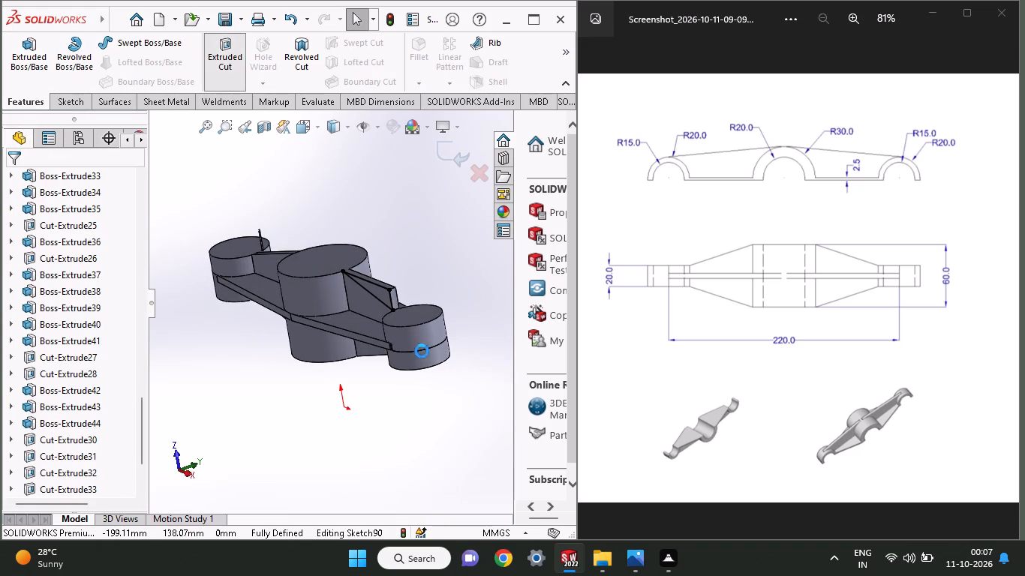
left_click_drag(419, 266, 480, 279)
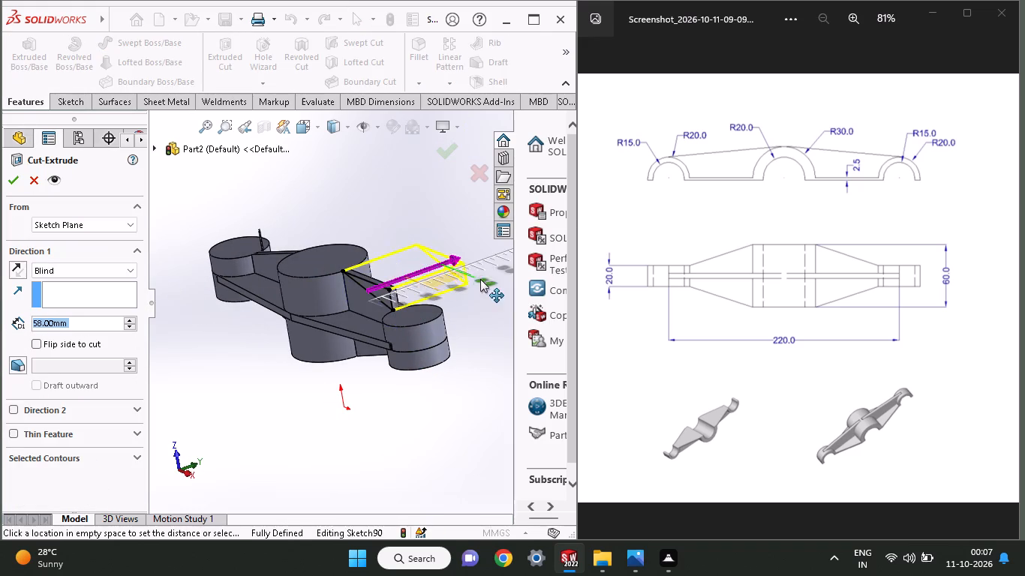
left_click_drag(480, 279, 480, 280)
left_click_drag(339, 300, 236, 332)
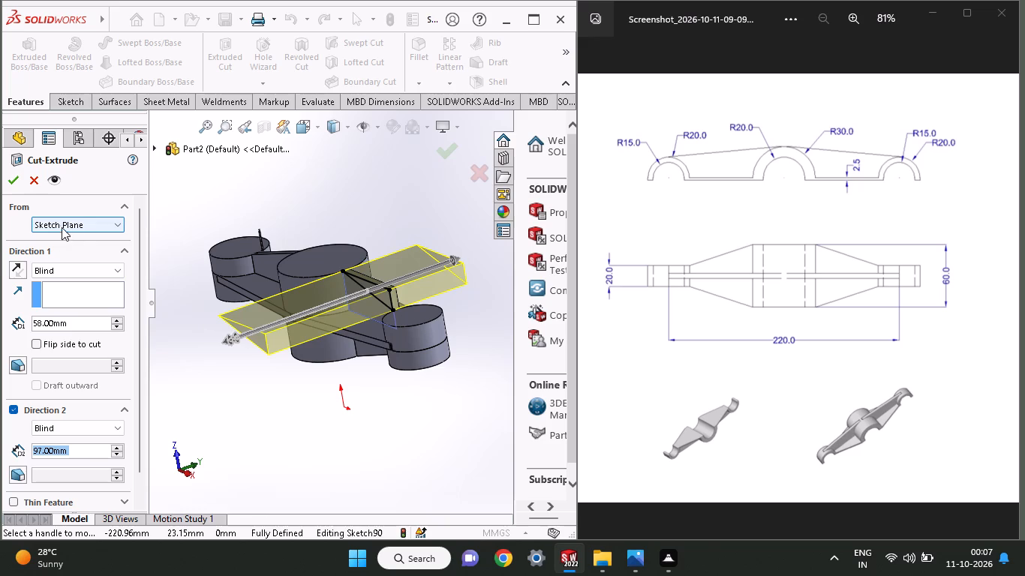
left_click(16, 187)
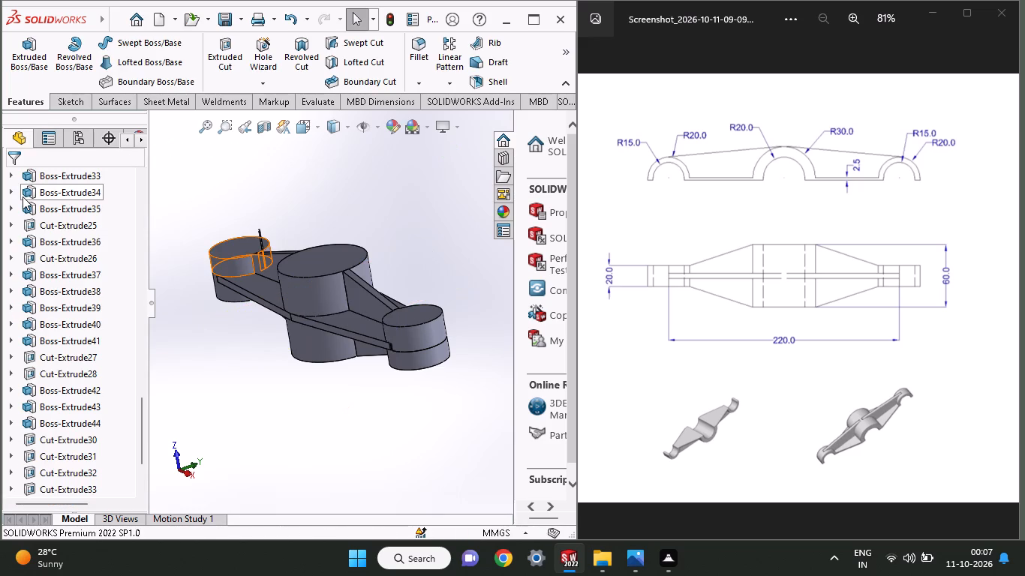
Open a sketch on the -X arm's tapered web face on the +Z side, next to the leftover thin sliver.
scroll(23, 196, "up", 1)
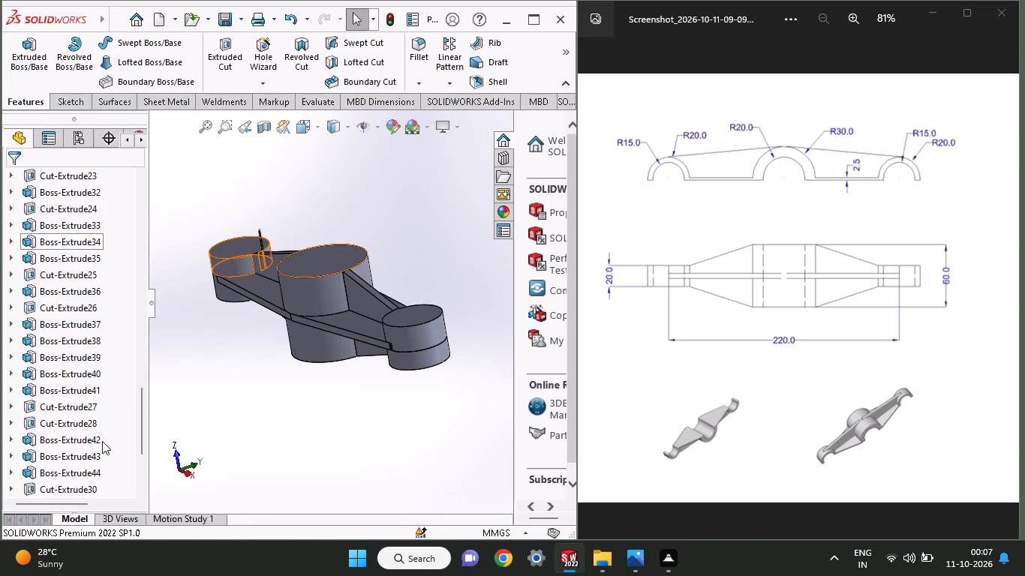
middle_click_drag(176, 411, 314, 429)
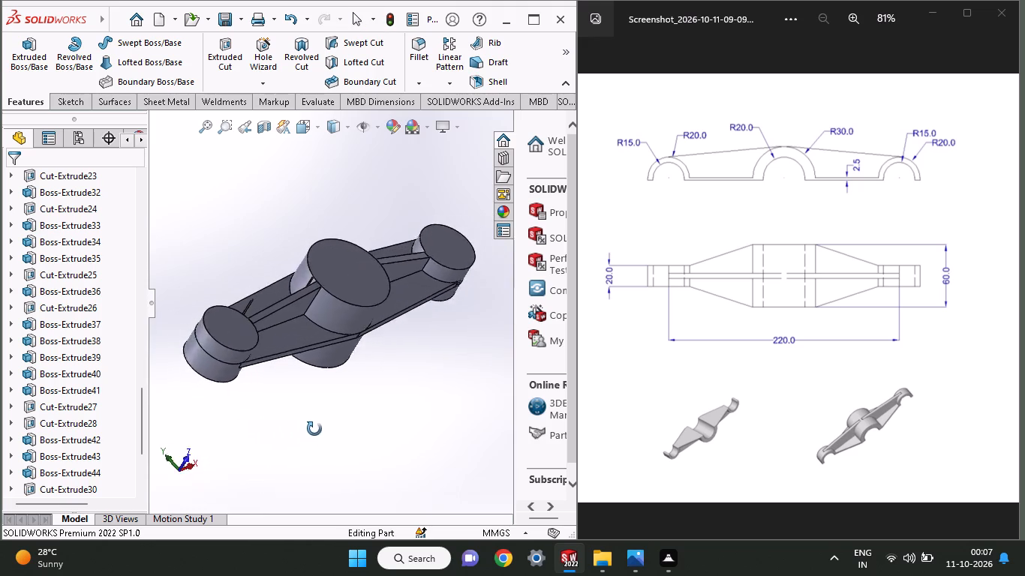
middle_click_drag(314, 429, 257, 347)
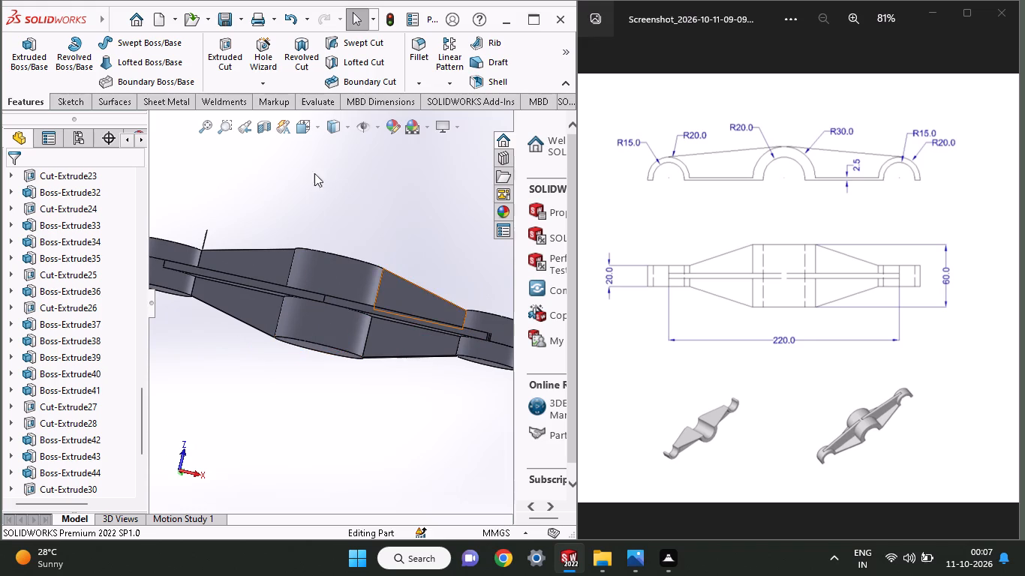
left_click(261, 263)
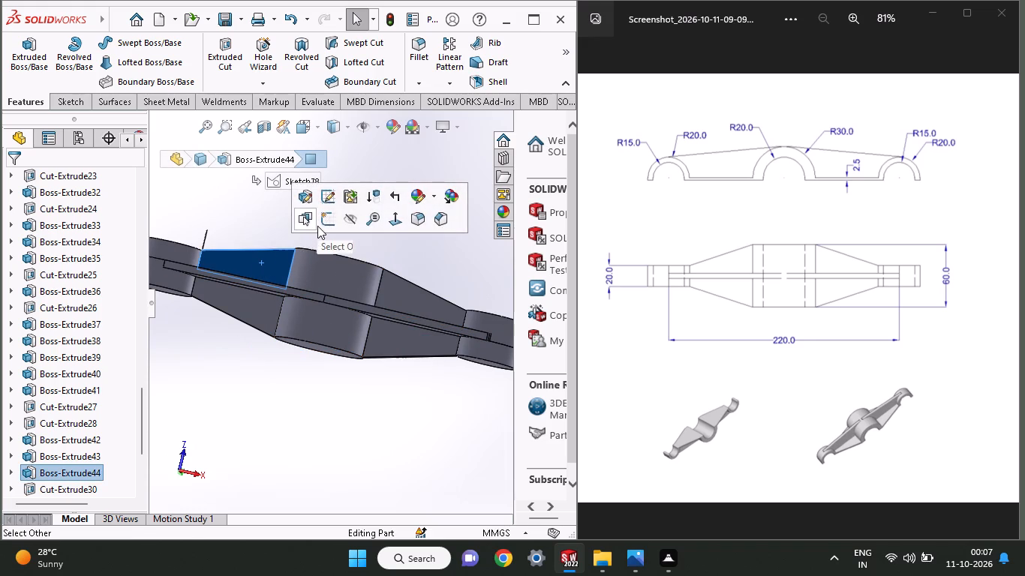
left_click(317, 226)
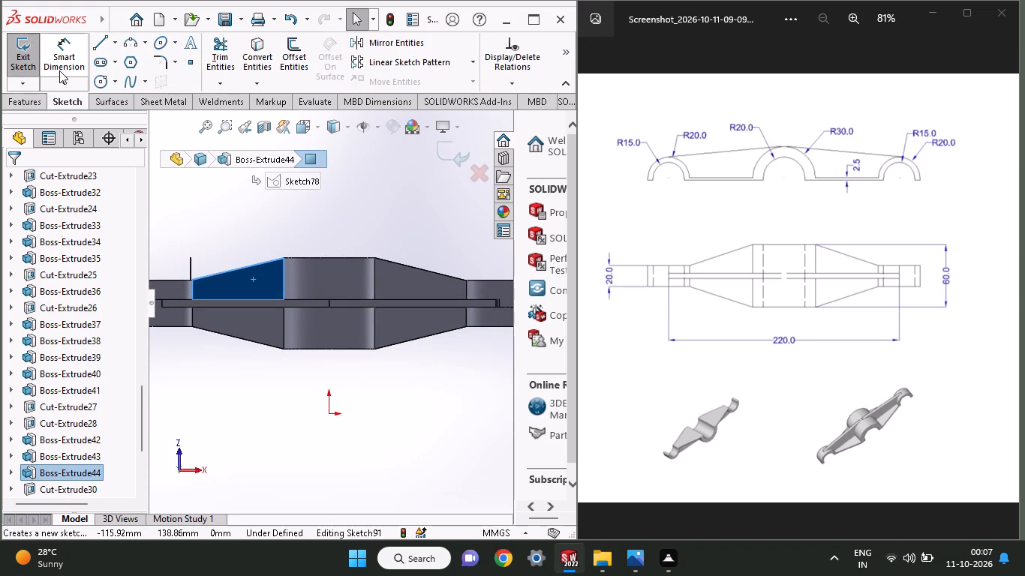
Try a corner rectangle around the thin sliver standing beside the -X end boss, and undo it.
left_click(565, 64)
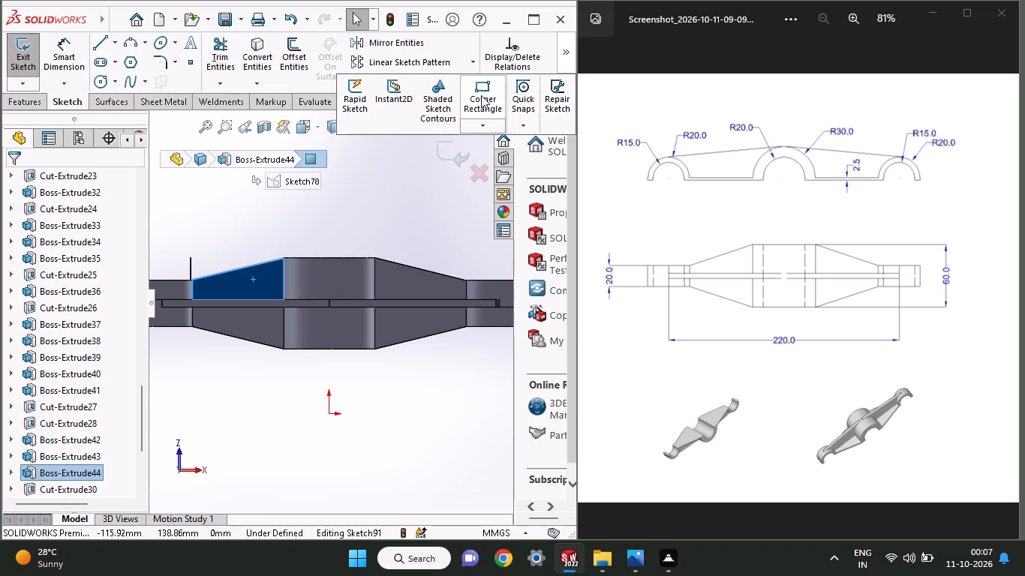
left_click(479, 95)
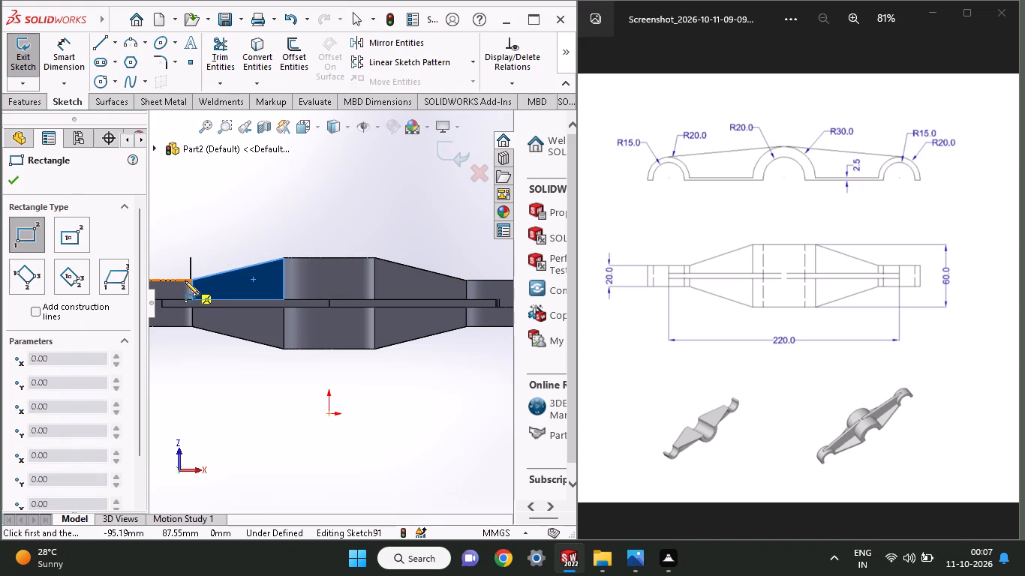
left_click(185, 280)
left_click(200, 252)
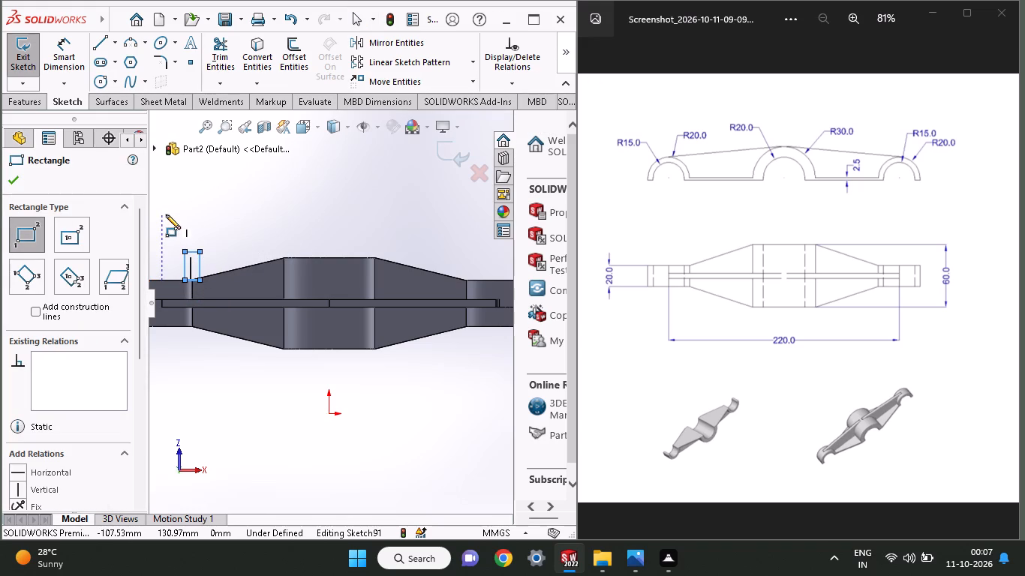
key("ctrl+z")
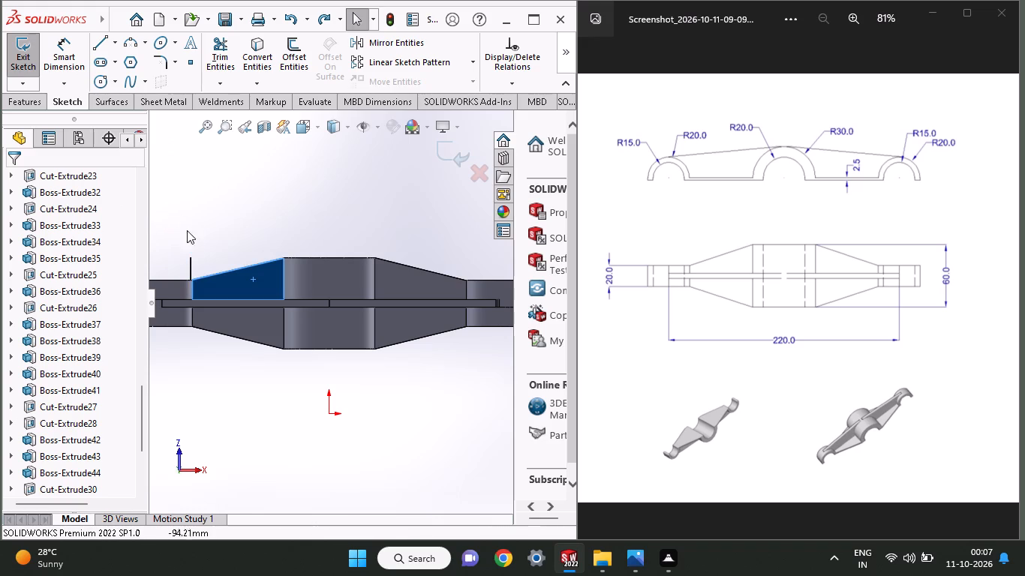
Remove the thin sliver beside the -X end boss with a corner rectangle about 3.4 by 14 mm, cut-extruded blind 58 mm.
left_click(569, 59)
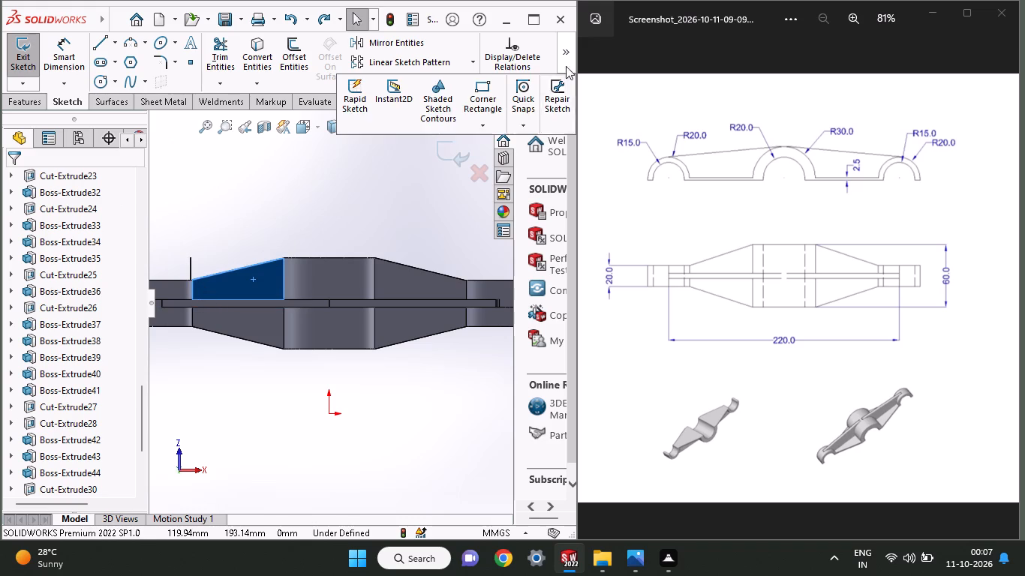
left_click(491, 113)
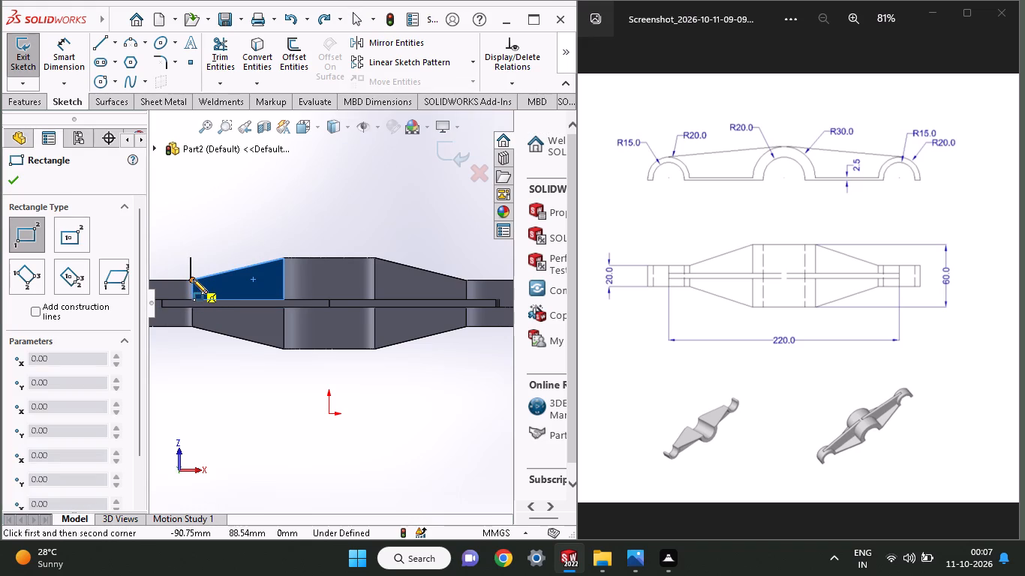
left_click(193, 279)
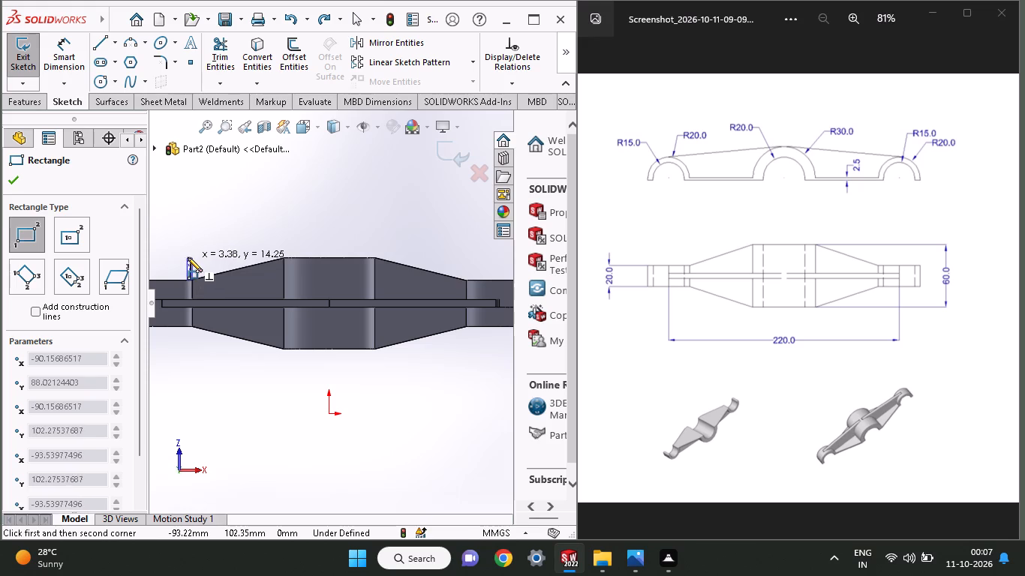
left_click(188, 256)
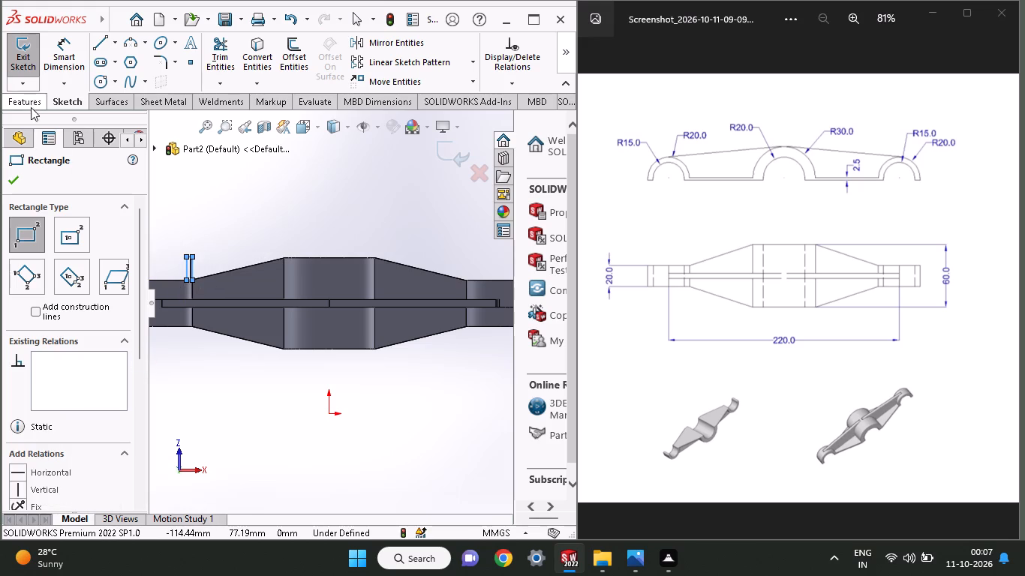
left_click(31, 105)
left_click(232, 67)
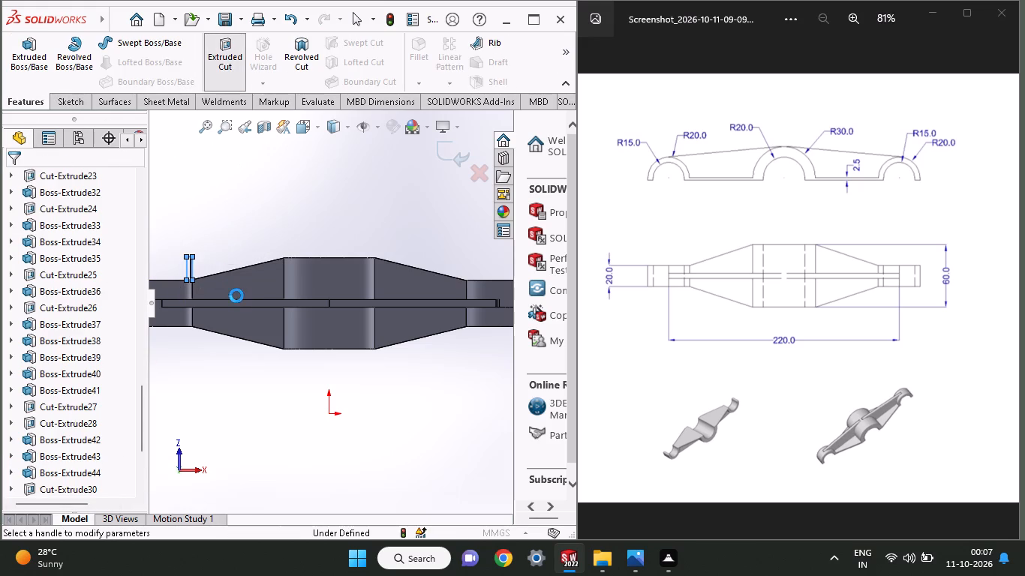
left_click(14, 188)
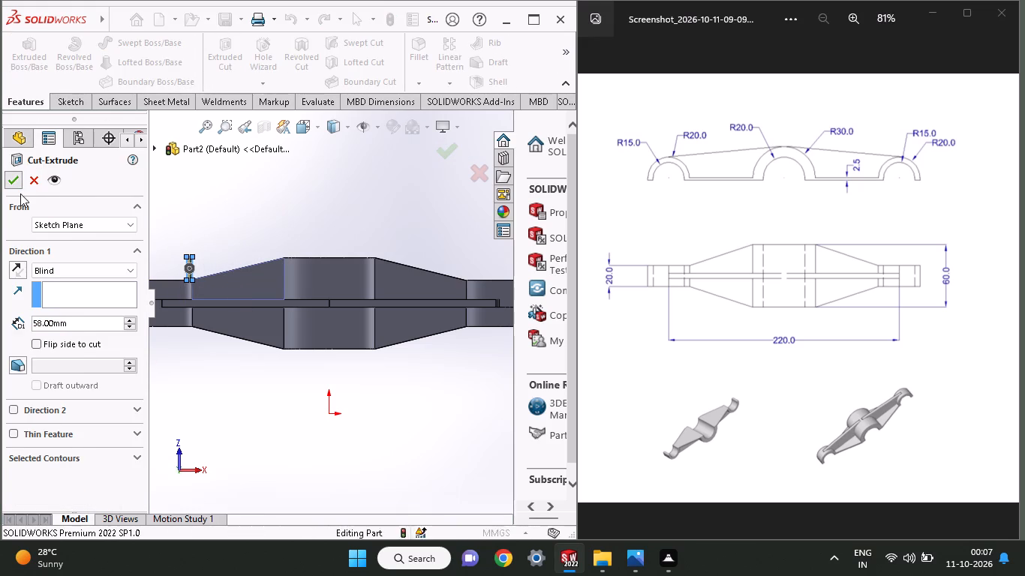
Sketch a circle centred on the -X end boss's +Z end face and set its diameter to 30 mm.
middle_click_drag(251, 214, 248, 286)
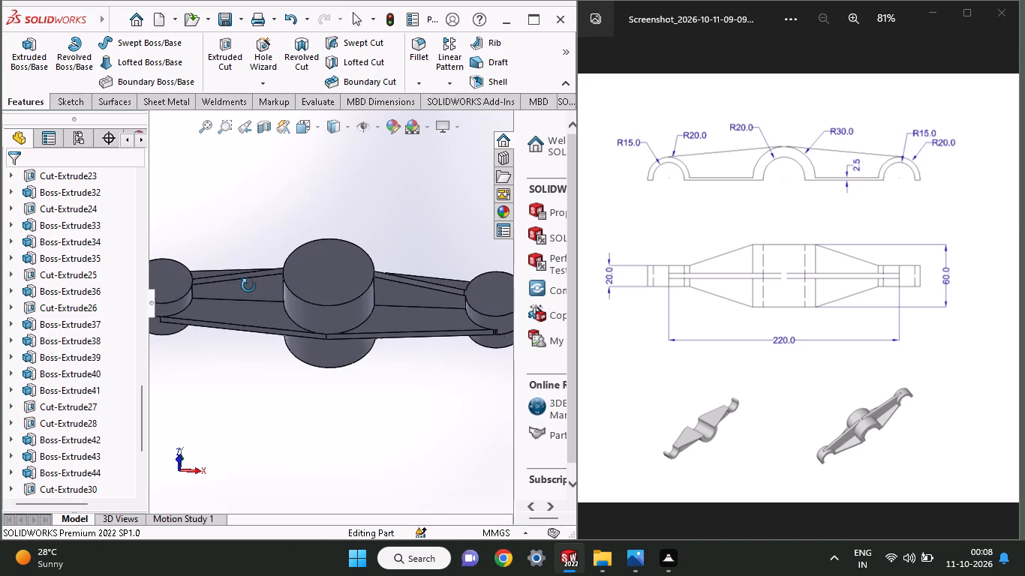
middle_click_drag(248, 286, 248, 289)
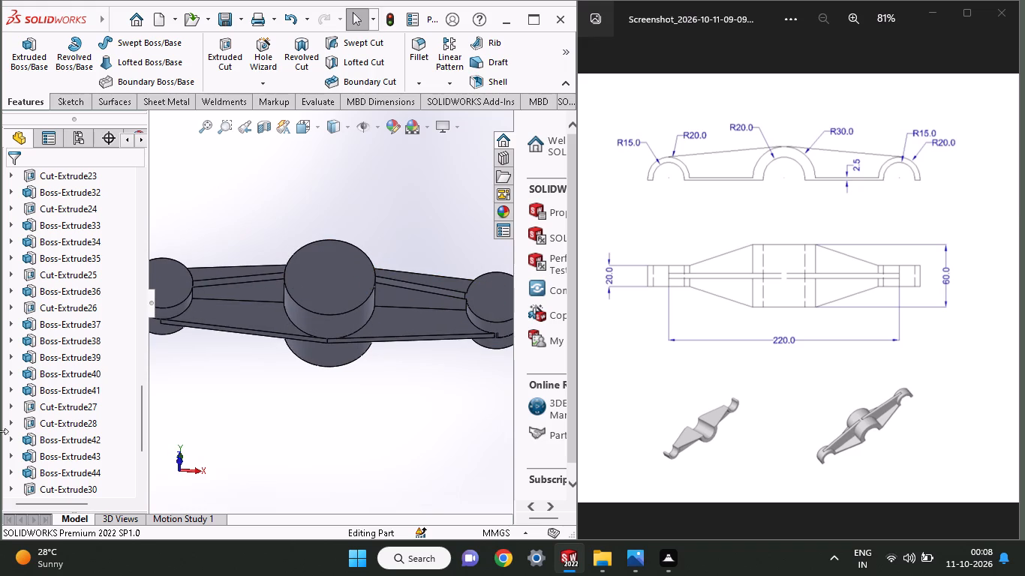
left_click(164, 269)
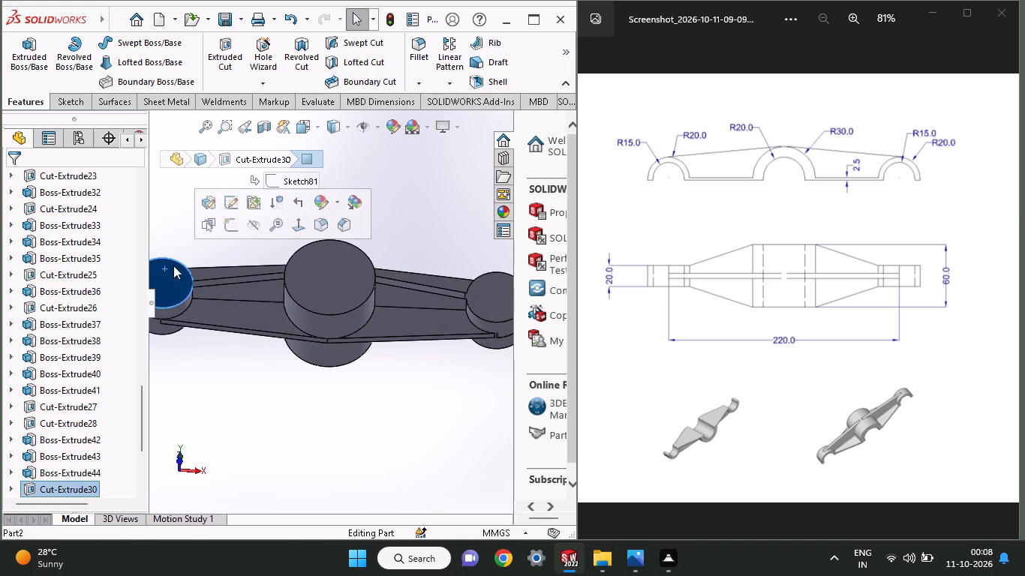
left_click(224, 230)
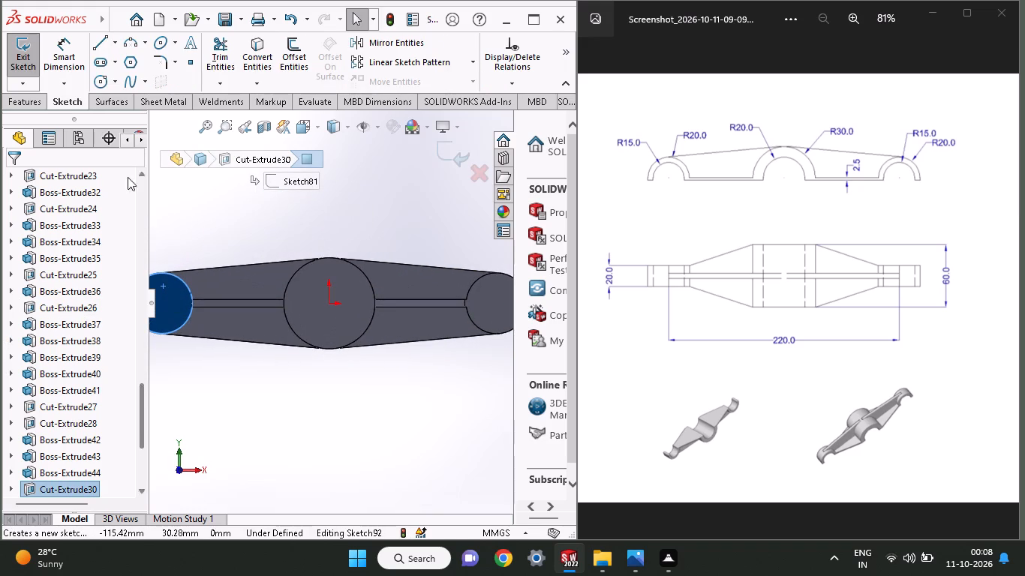
left_click(101, 84)
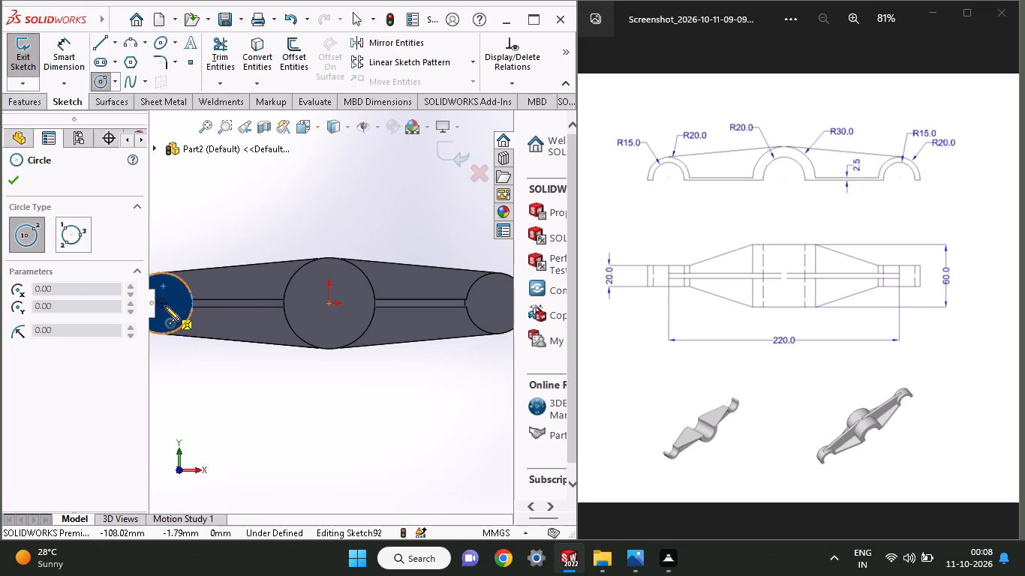
left_click(164, 304)
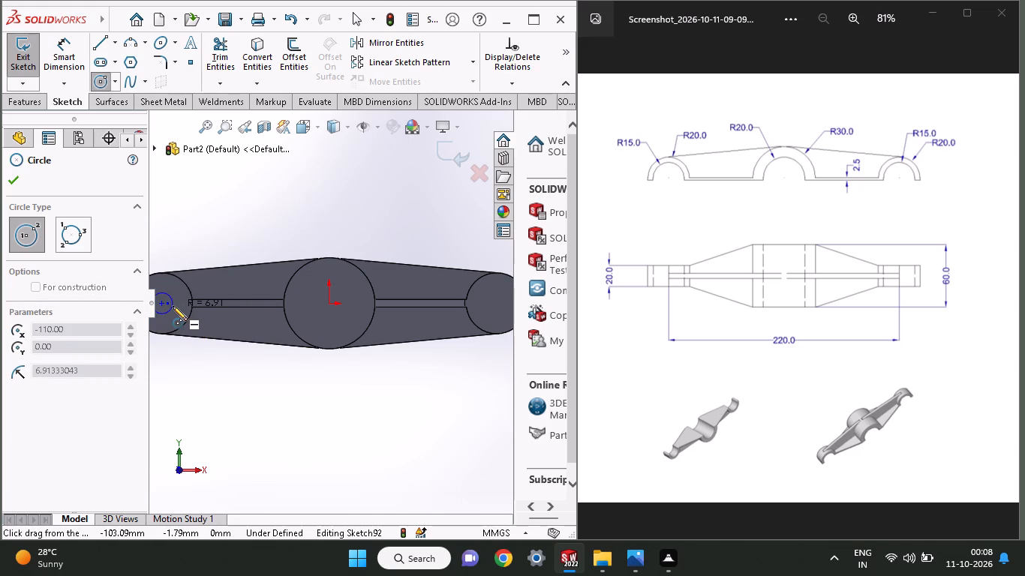
left_click(173, 306)
left_click(66, 57)
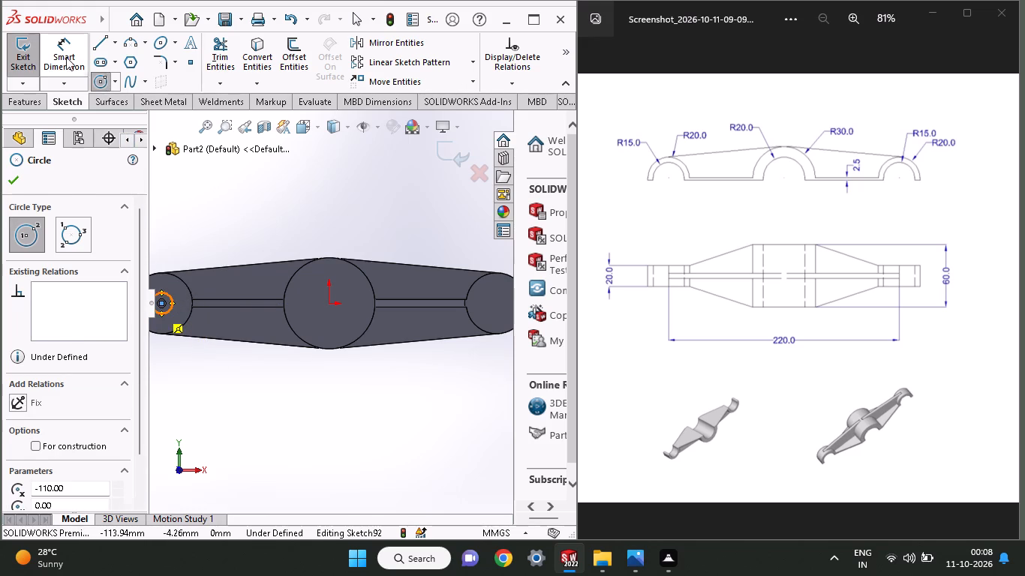
left_click(172, 295)
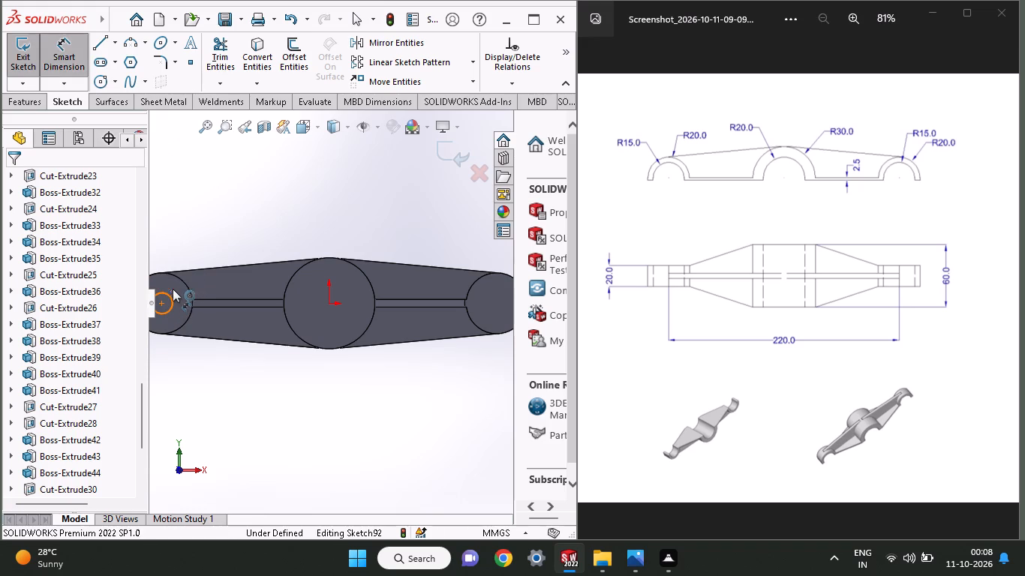
left_click(189, 239)
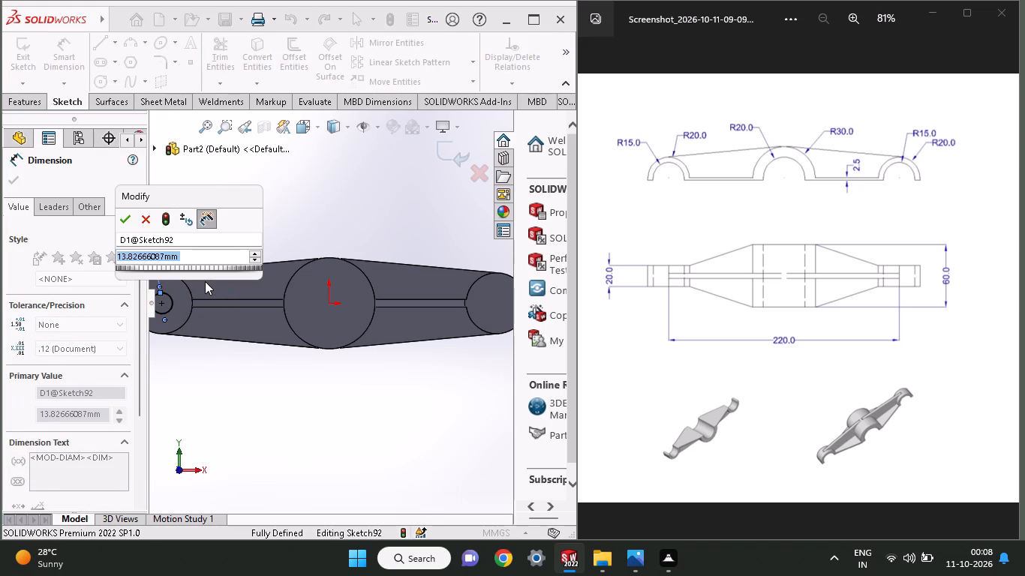
type("30")
key("Return")
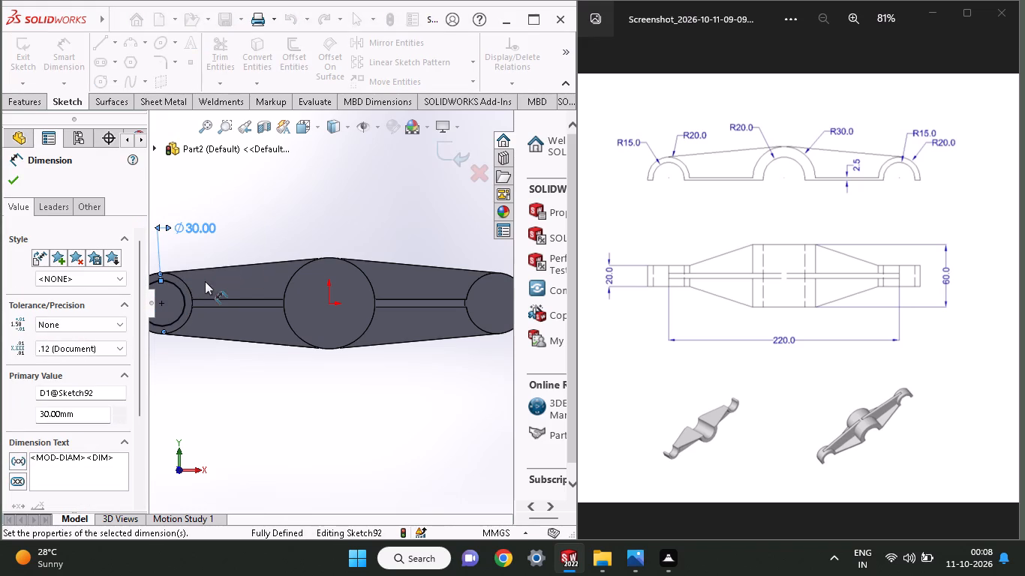
Cut-extrude the 30 mm circle blind 58 mm in both Direction 1 and Direction 2 to bore the -X end boss.
left_click(33, 103)
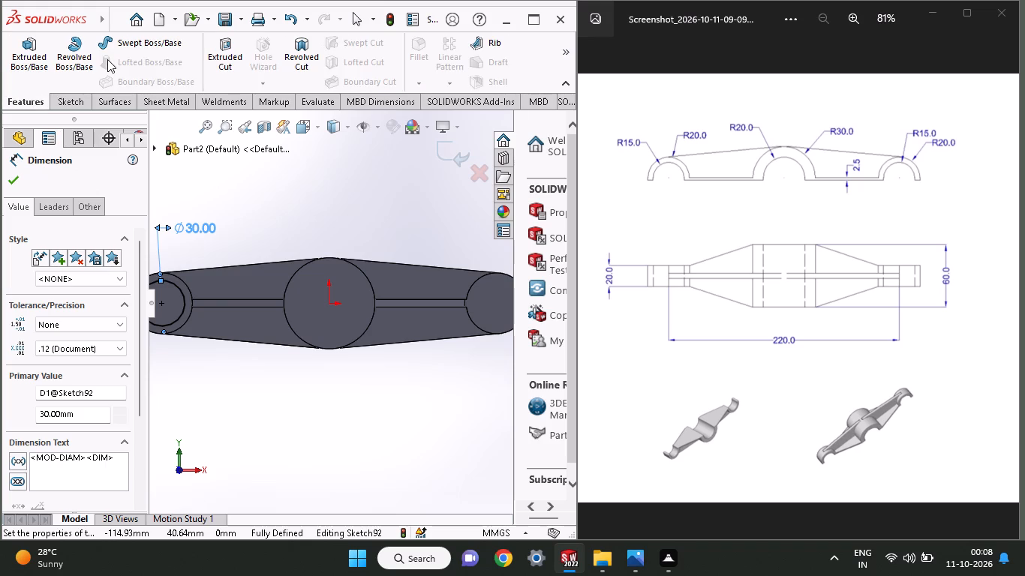
left_click(215, 49)
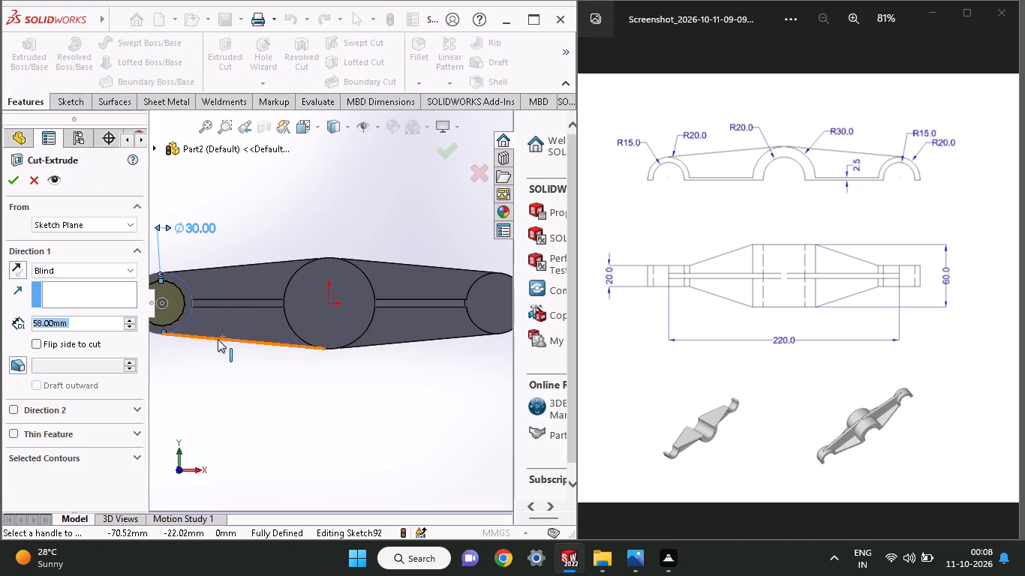
middle_click_drag(197, 356, 230, 296)
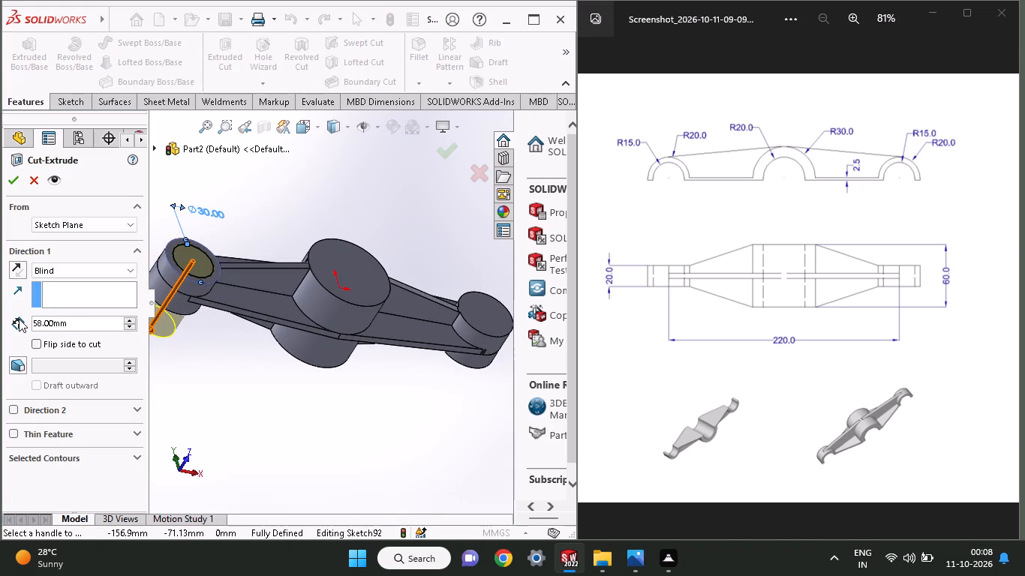
left_click(10, 407)
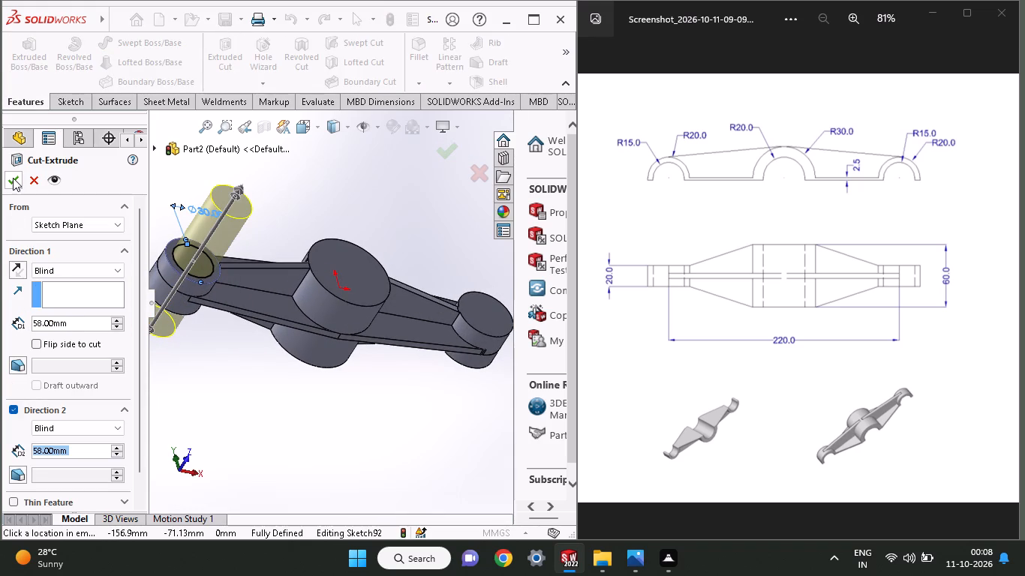
left_click(13, 178)
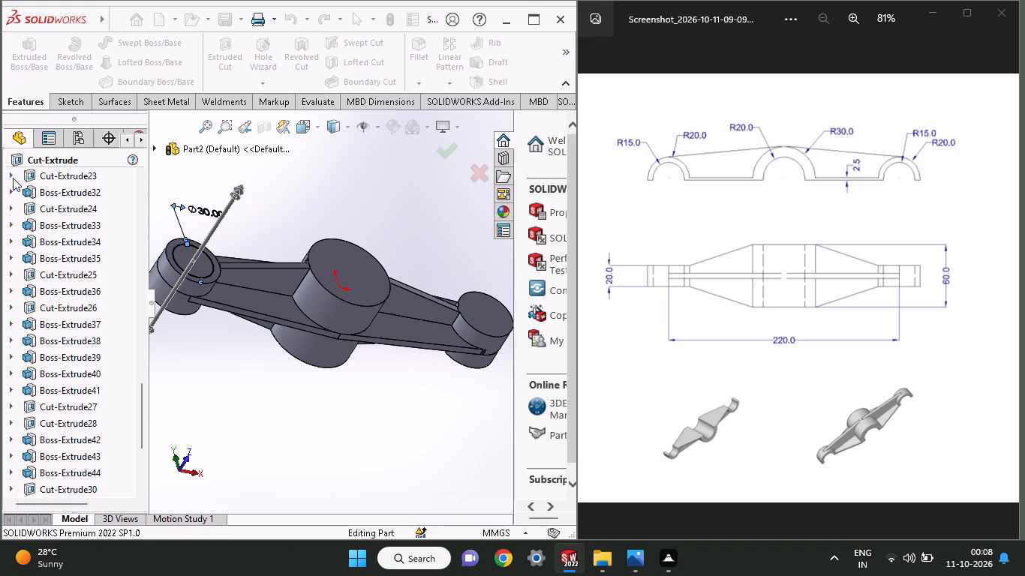
Sketch a circle centred on the central boss's +Z end face and set its diameter to 40 mm.
middle_click_drag(333, 226, 311, 366)
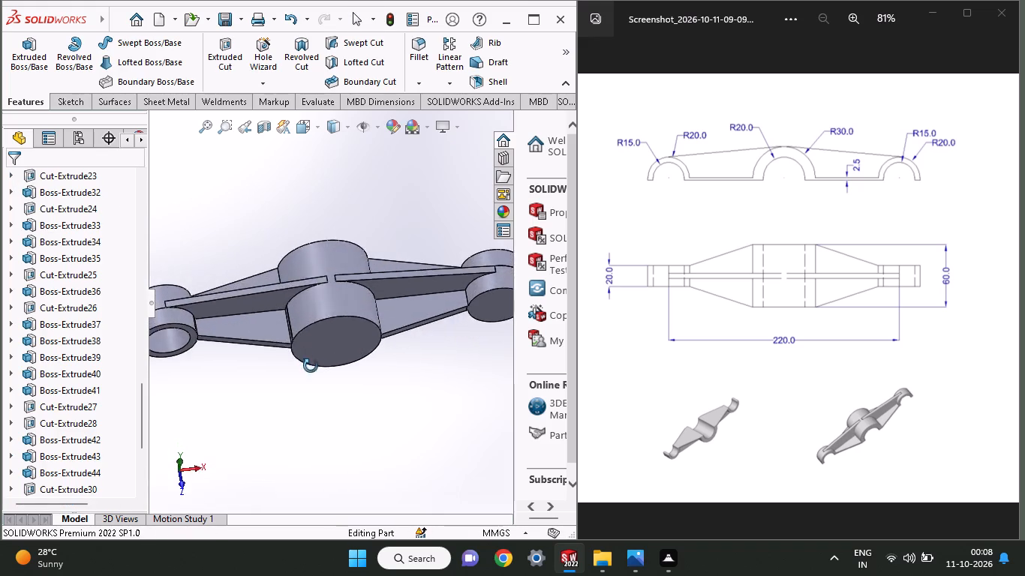
middle_click_drag(311, 366, 293, 217)
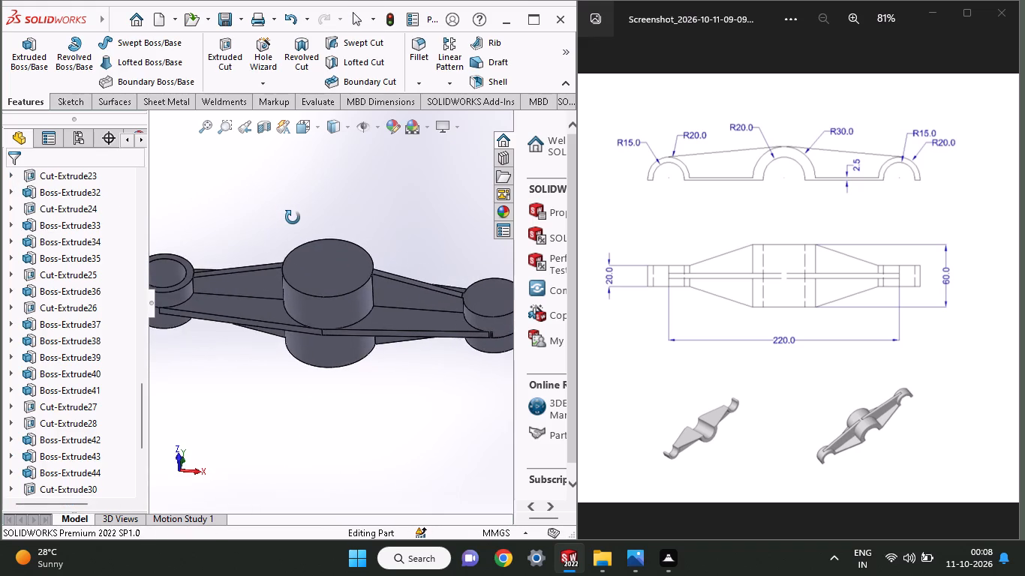
middle_click_drag(293, 217, 221, 269)
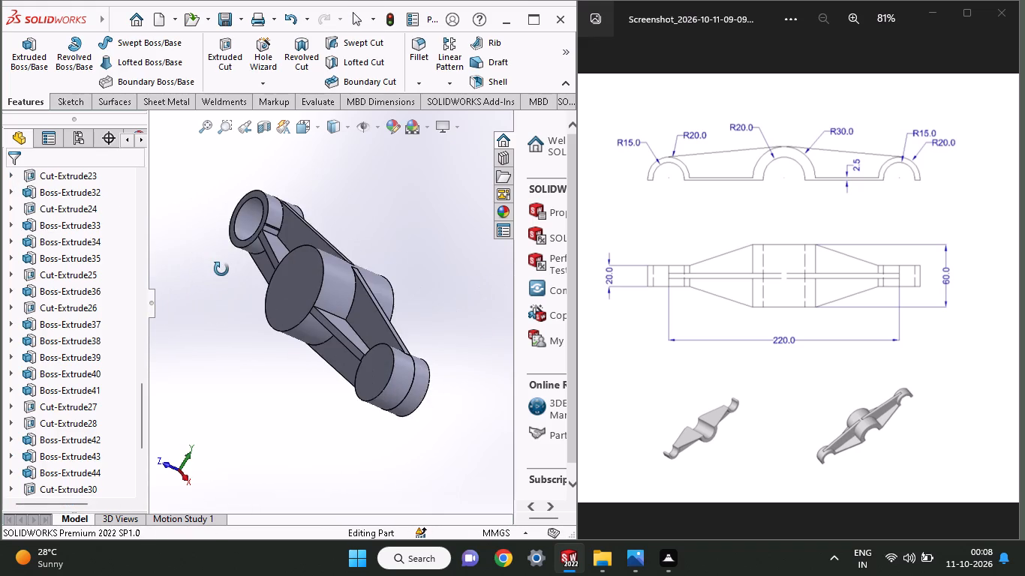
middle_click_drag(221, 269, 242, 261)
left_click(314, 277)
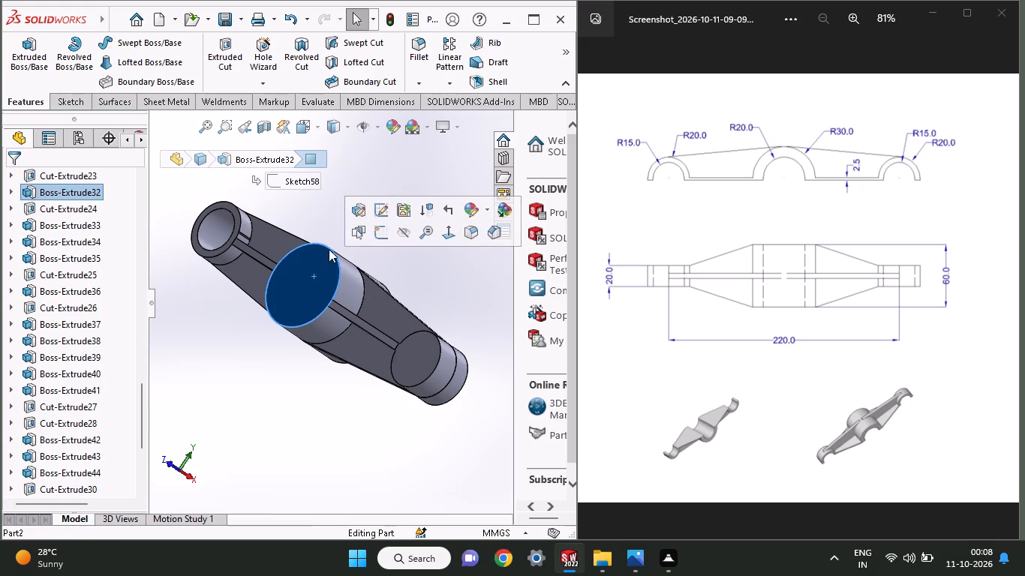
left_click(381, 225)
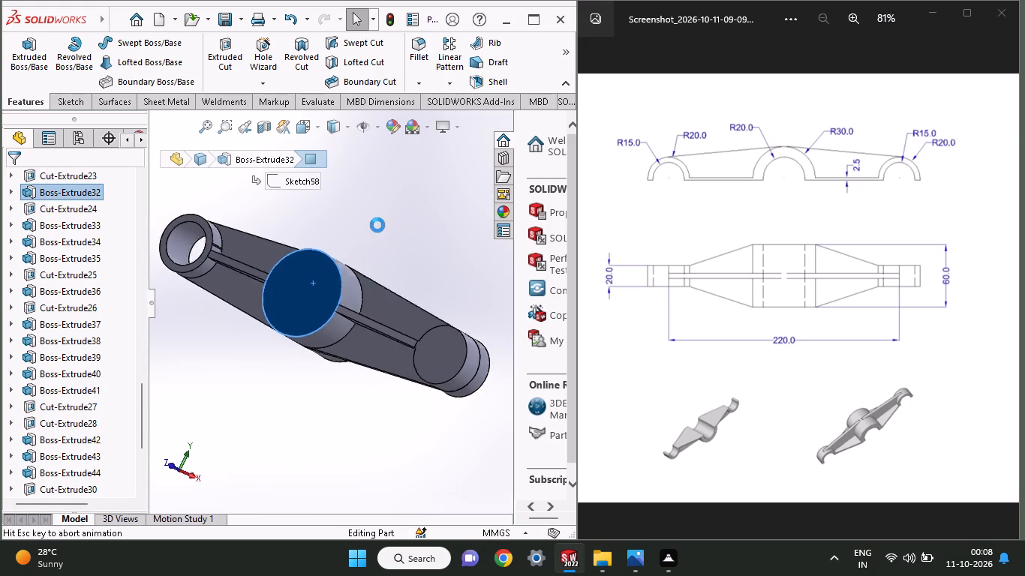
left_click(101, 83)
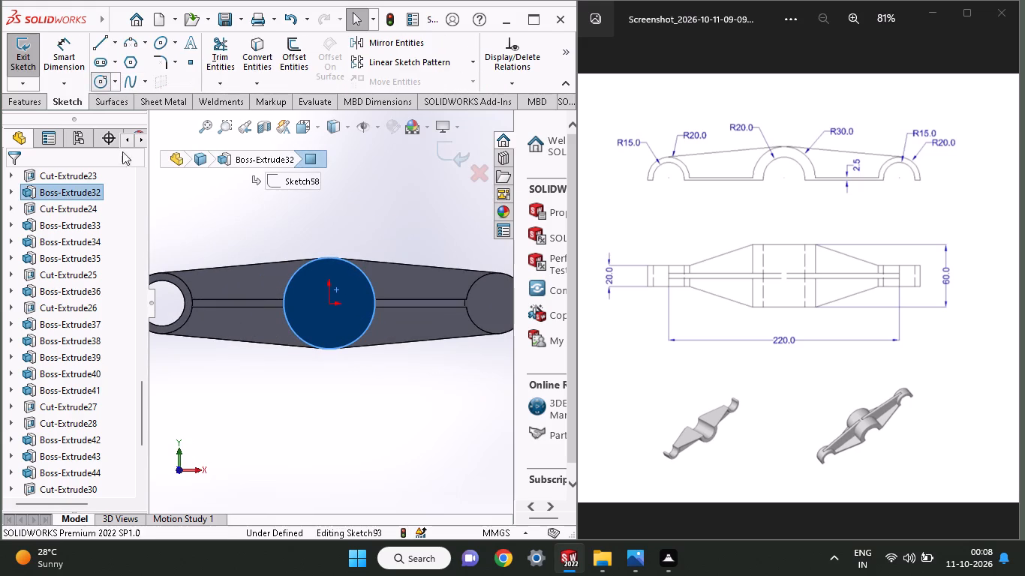
left_click(328, 306)
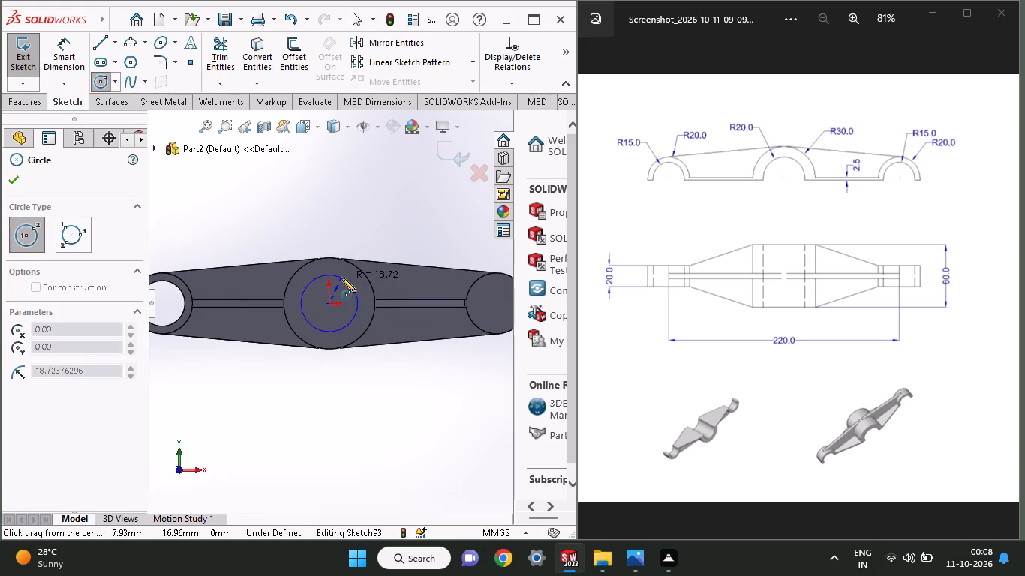
left_click(341, 277)
left_click(71, 70)
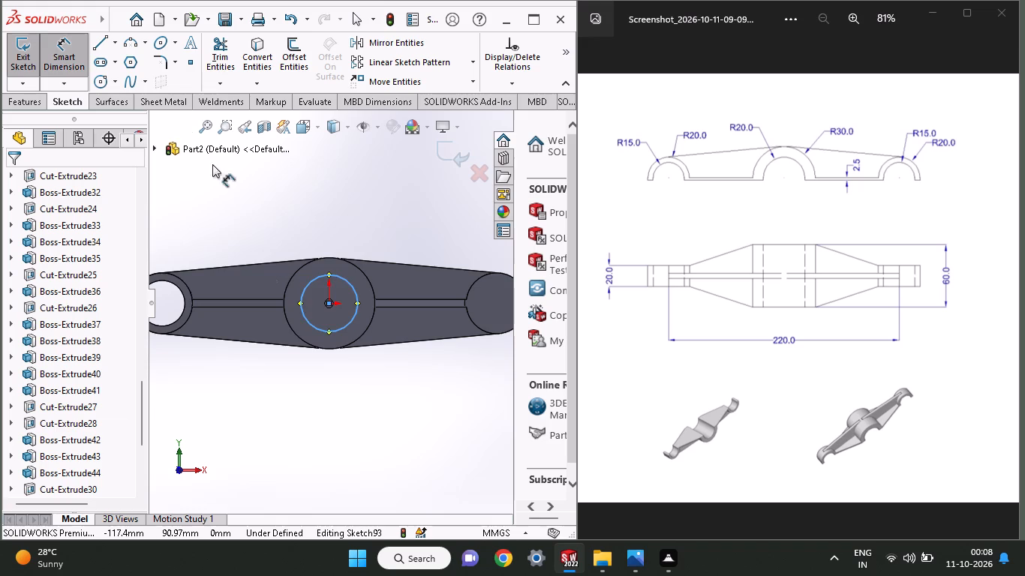
left_click(314, 280)
left_click(327, 211)
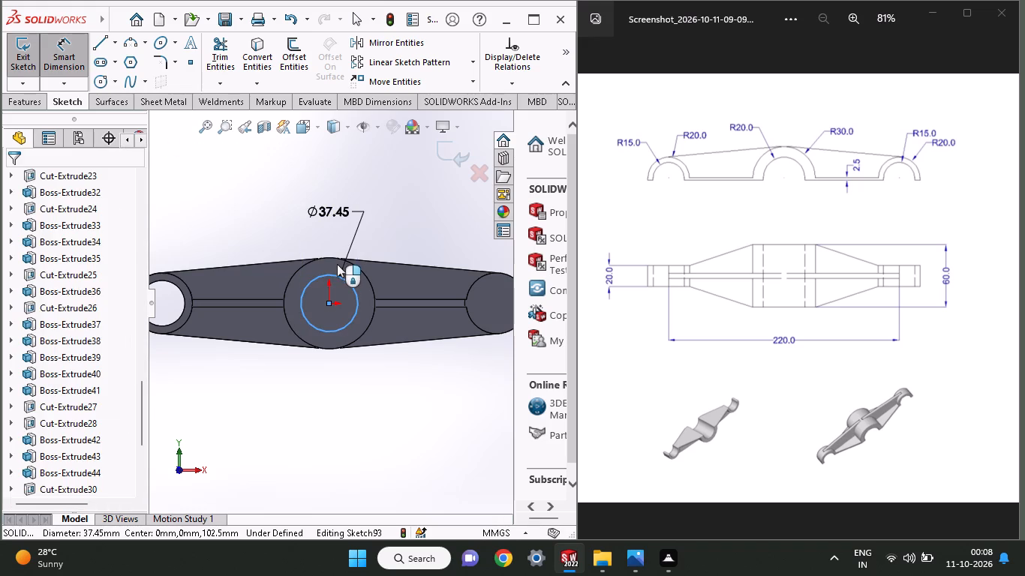
type("40")
key("Return")
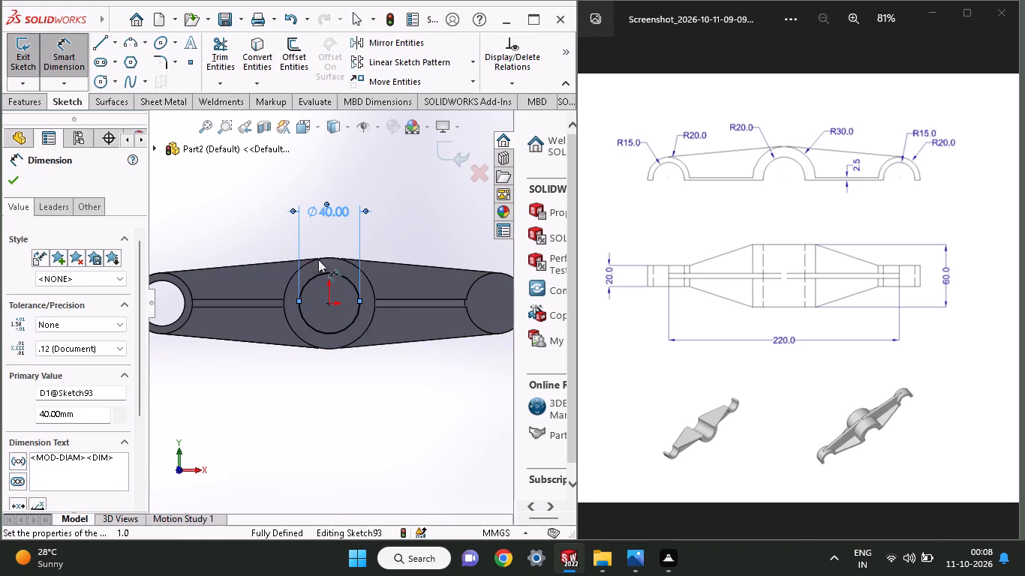
Cut-extrude the 40 mm circle blind 10 mm into the central boss.
left_click(17, 107)
left_click(224, 55)
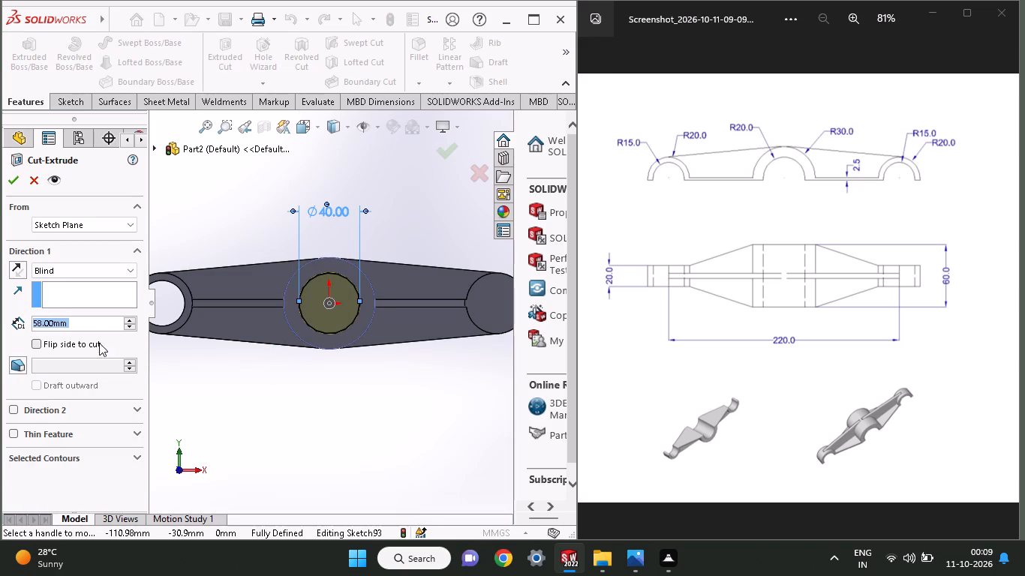
type("10")
key("Return")
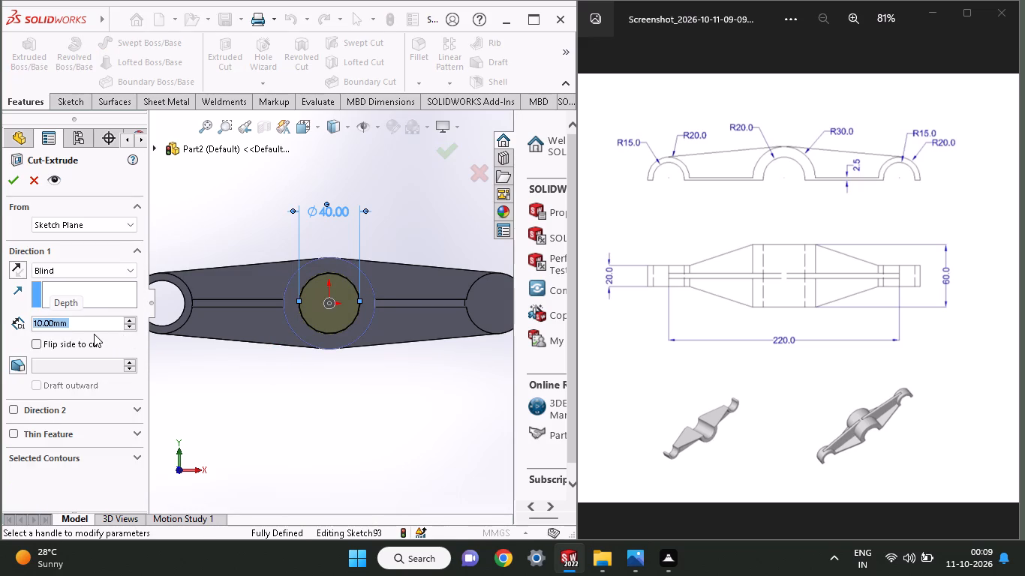
left_click(13, 184)
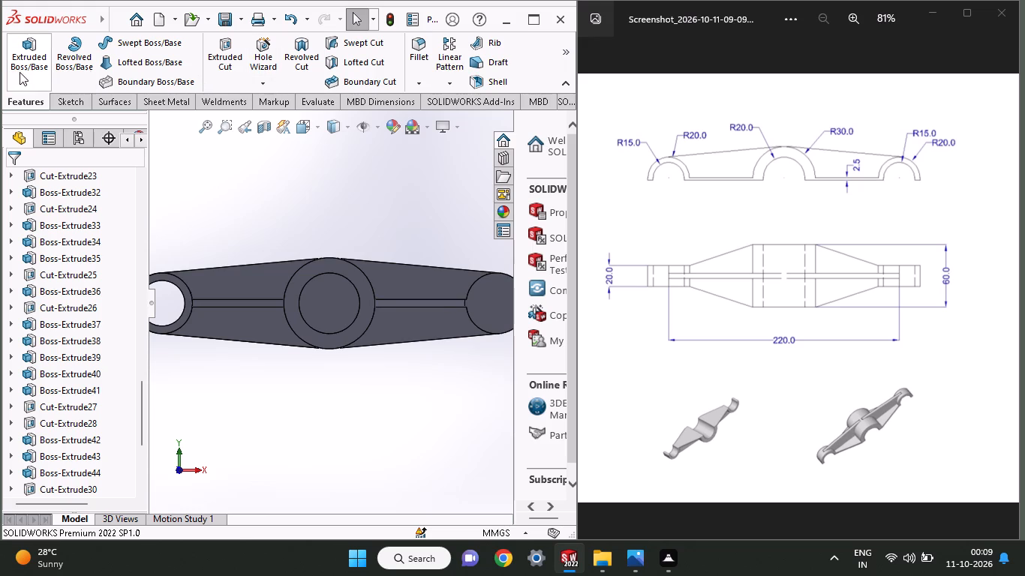
Sketch an origin-centred circle matching the bore edge on the central boss's bore floor and cut-extrude it blind 10 mm deeper.
left_click(62, 100)
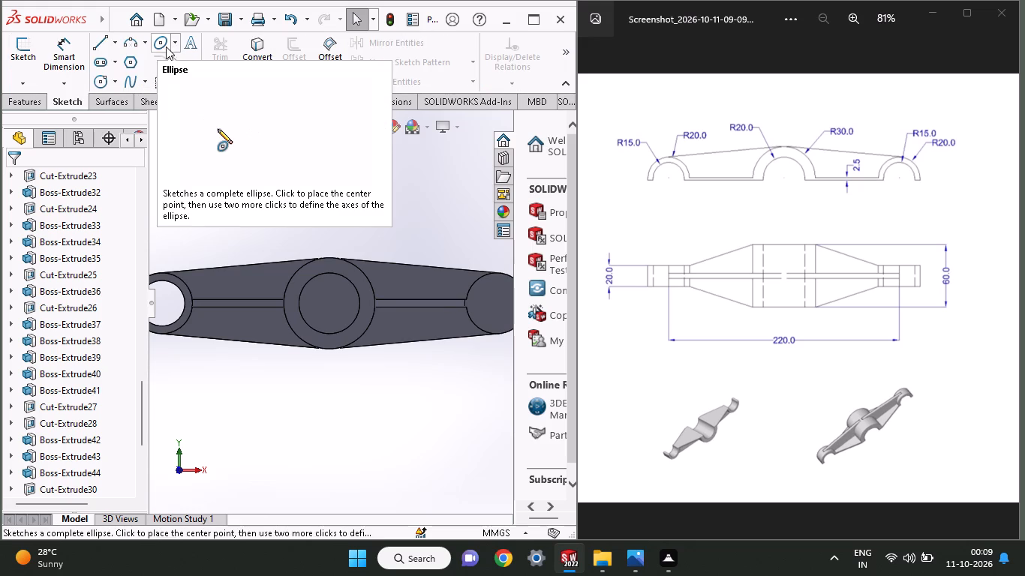
left_click(99, 84)
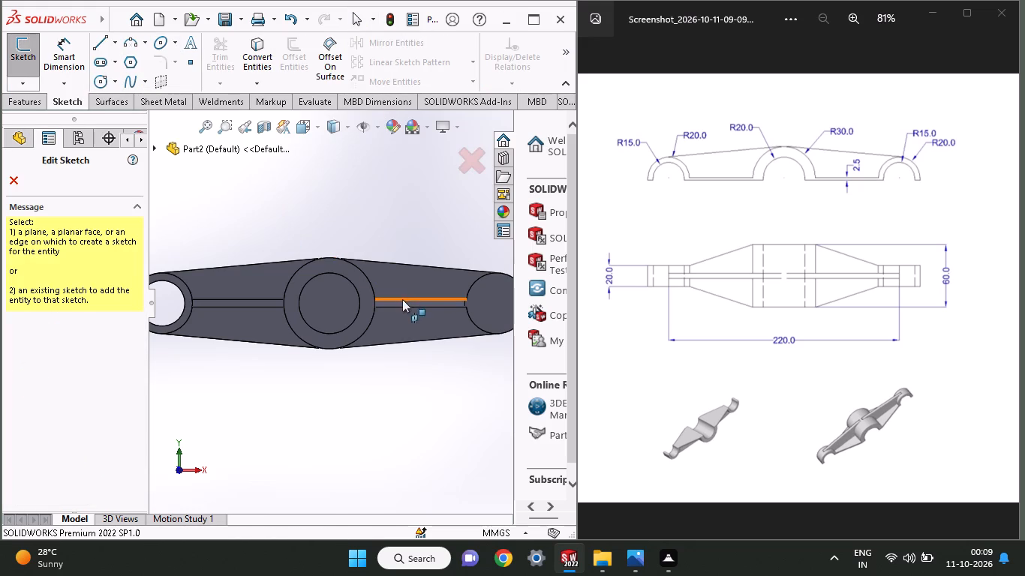
left_click(324, 310)
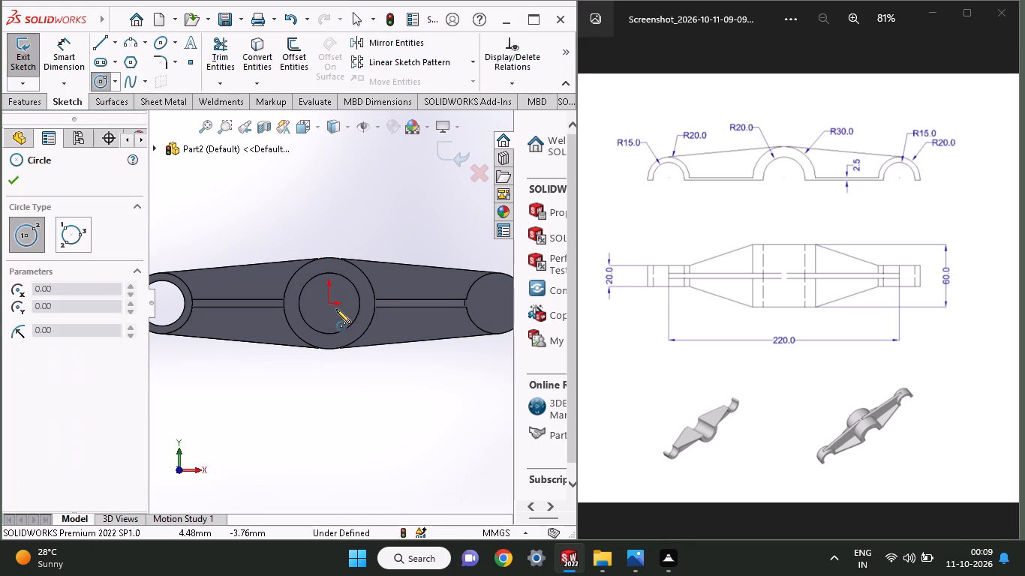
left_click(330, 304)
left_click(334, 272)
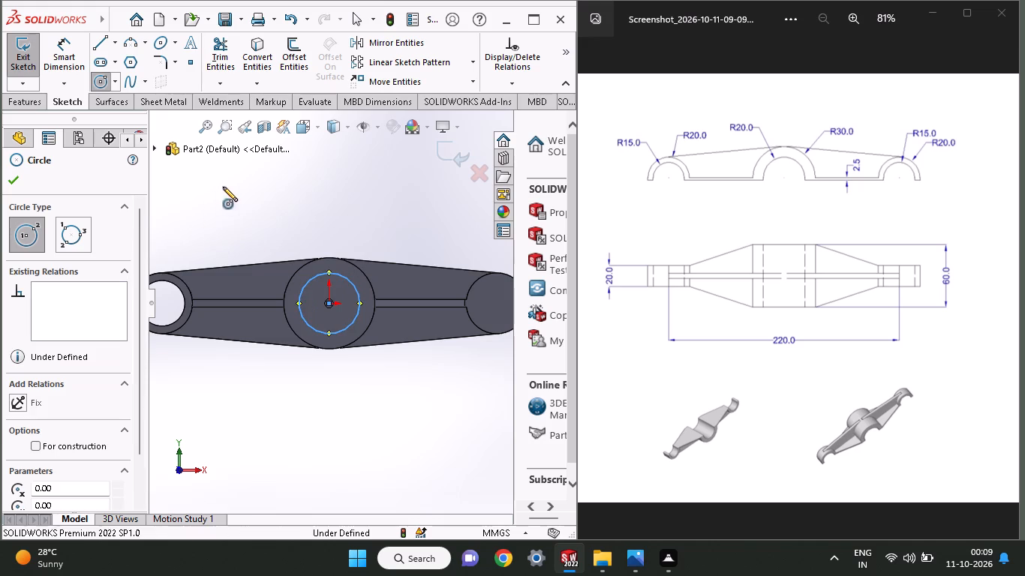
left_click(47, 96)
left_click(219, 47)
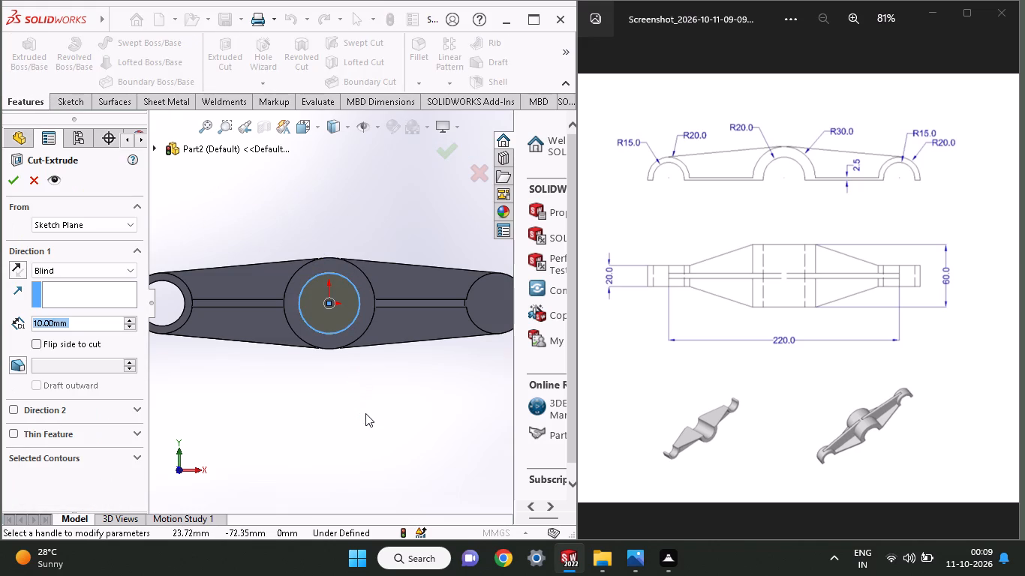
middle_click_drag(365, 413, 369, 342)
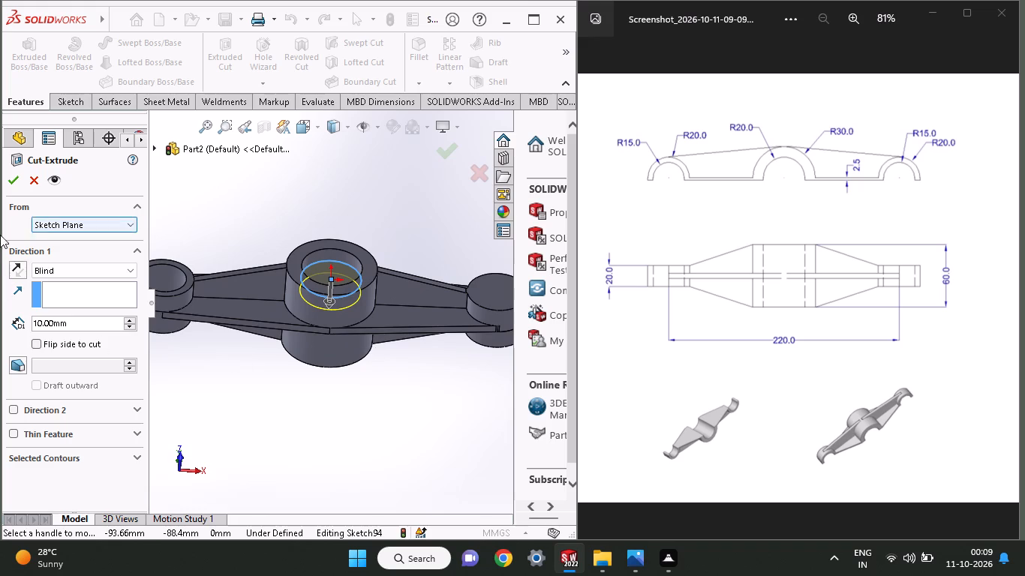
left_click(21, 183)
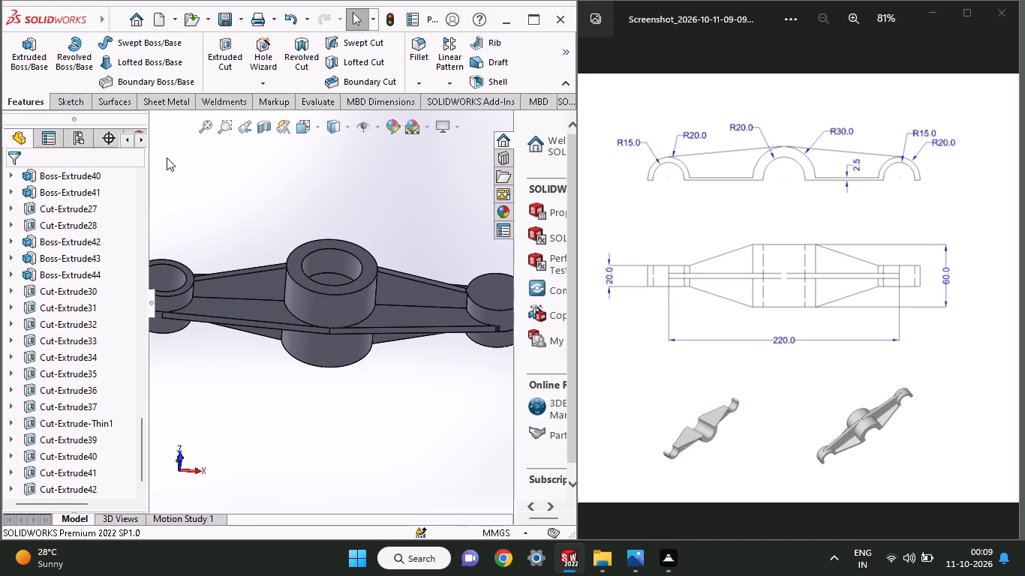
On the new floor of the central bore, sketch a concentric circle matching its edge and cut-extrude it blind another 10 mm.
middle_click_drag(305, 229, 322, 289)
left_click(341, 301)
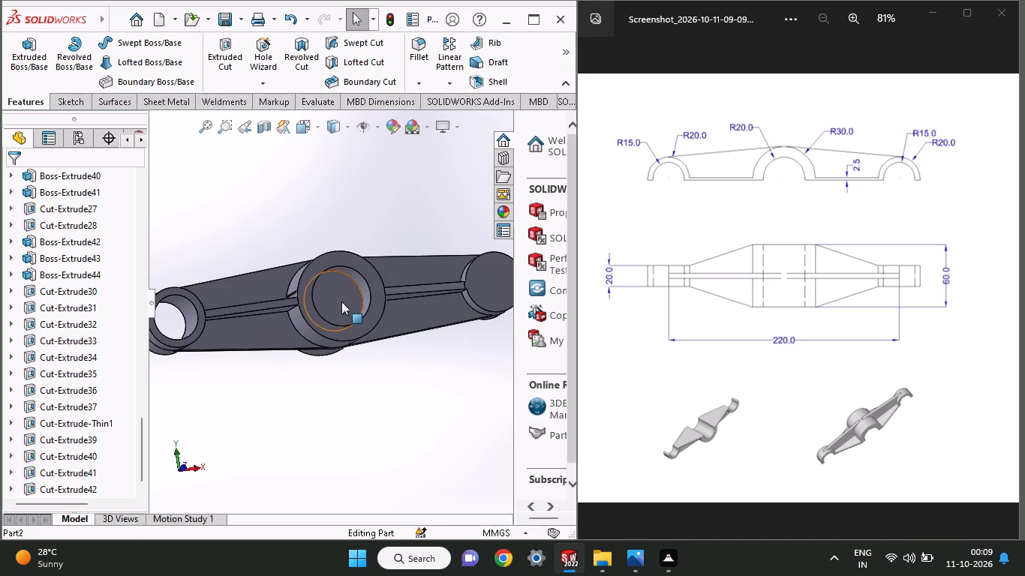
scroll(404, 259, "down", 1)
left_click(404, 259)
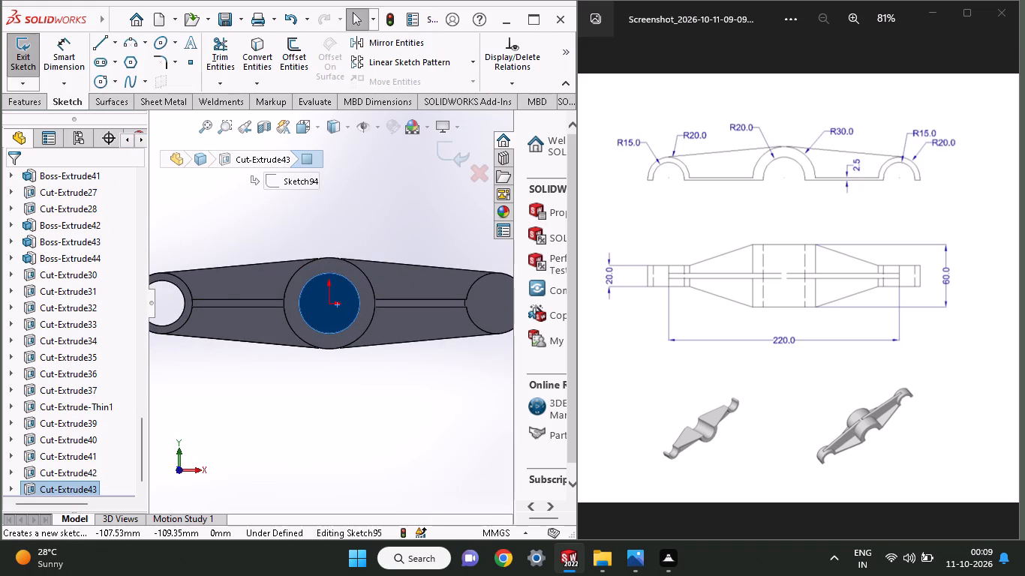
left_click(99, 82)
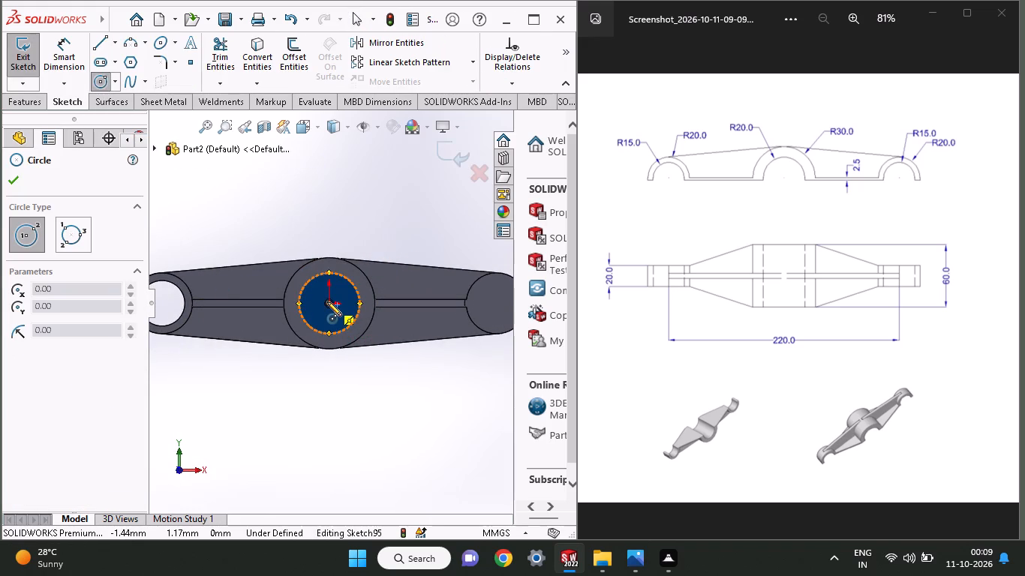
left_click(329, 300)
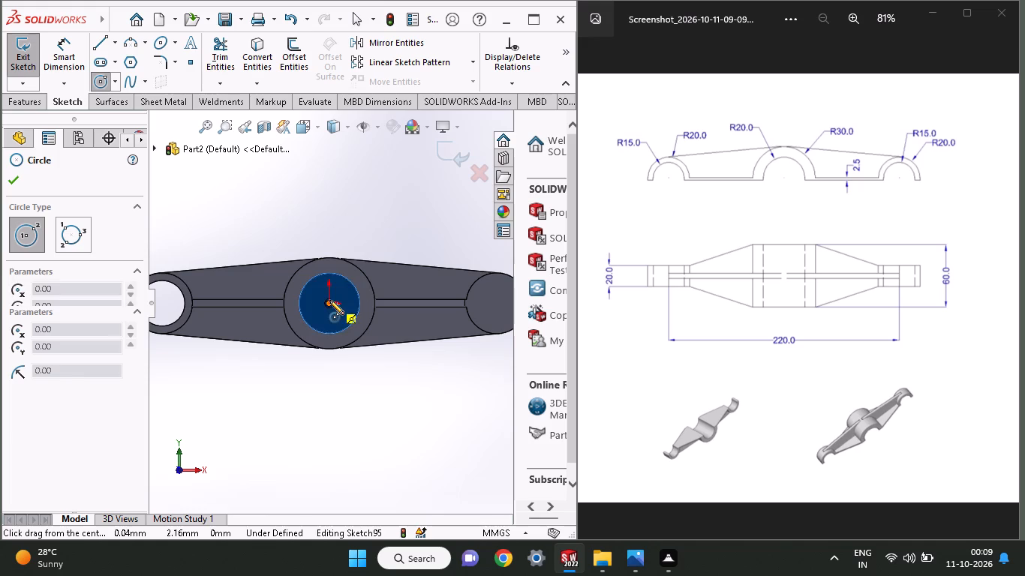
left_click(338, 273)
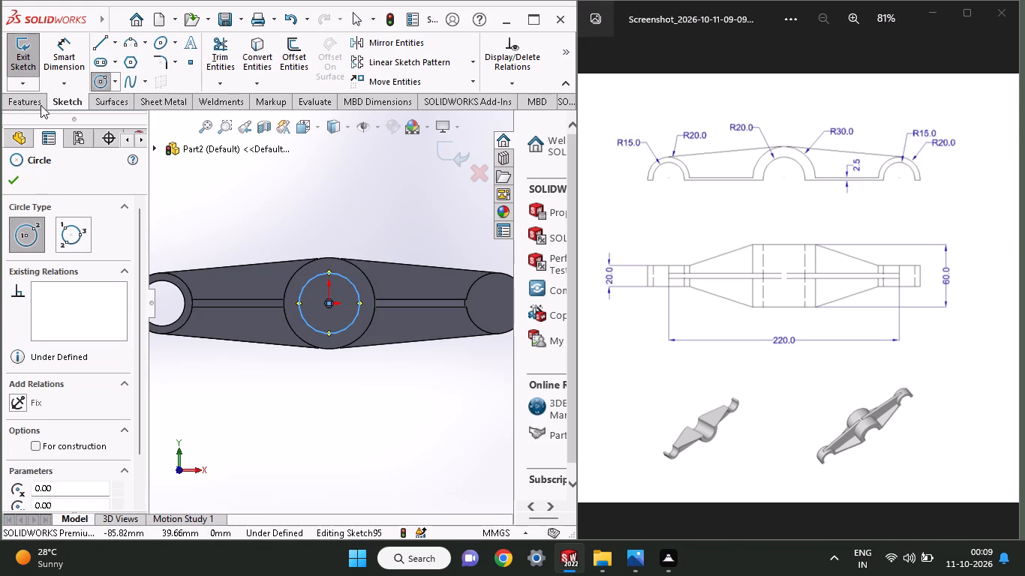
left_click(35, 102)
left_click(221, 66)
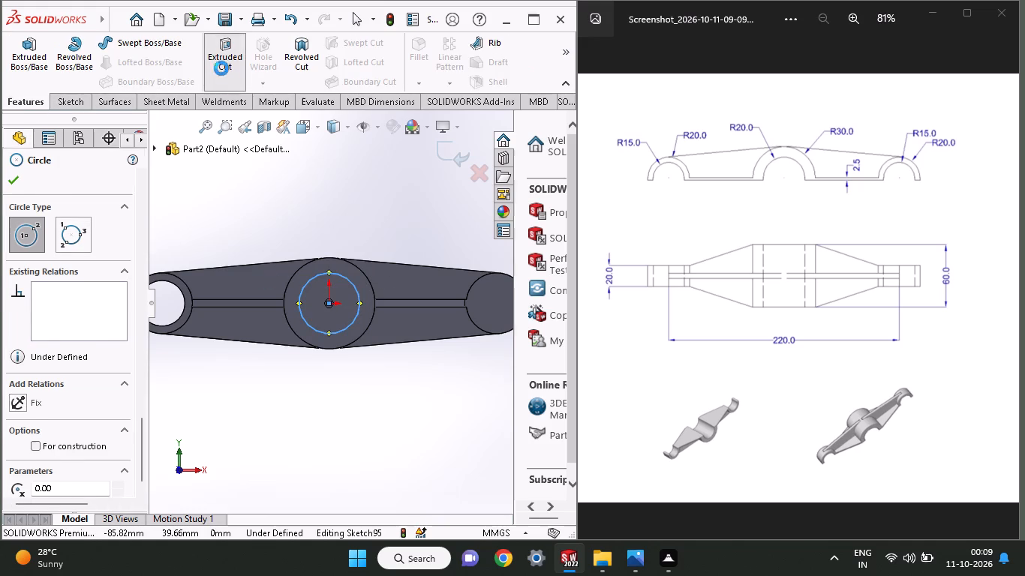
middle_click_drag(309, 391, 309, 370)
scroll(309, 370, "up", 1)
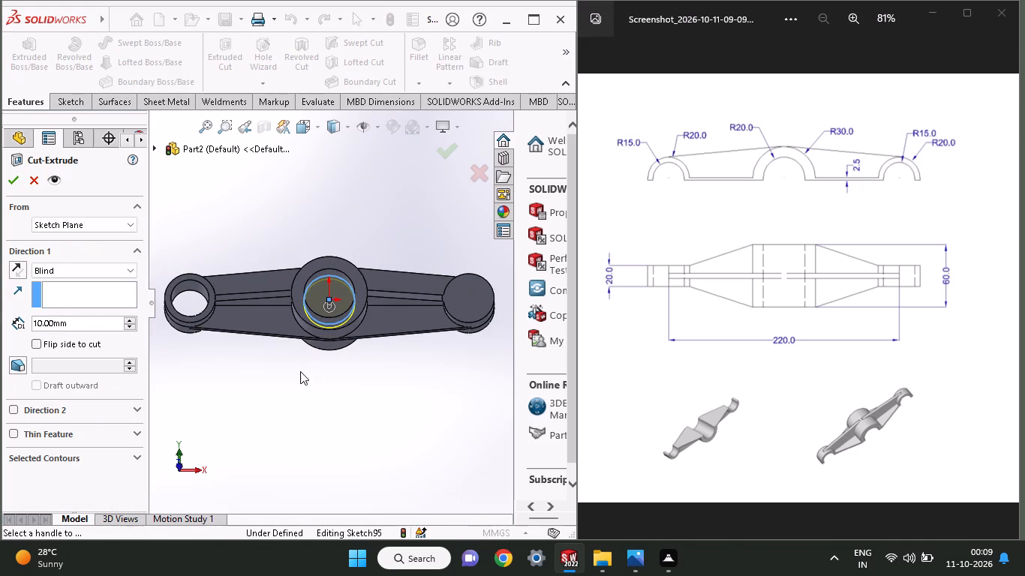
left_click(11, 184)
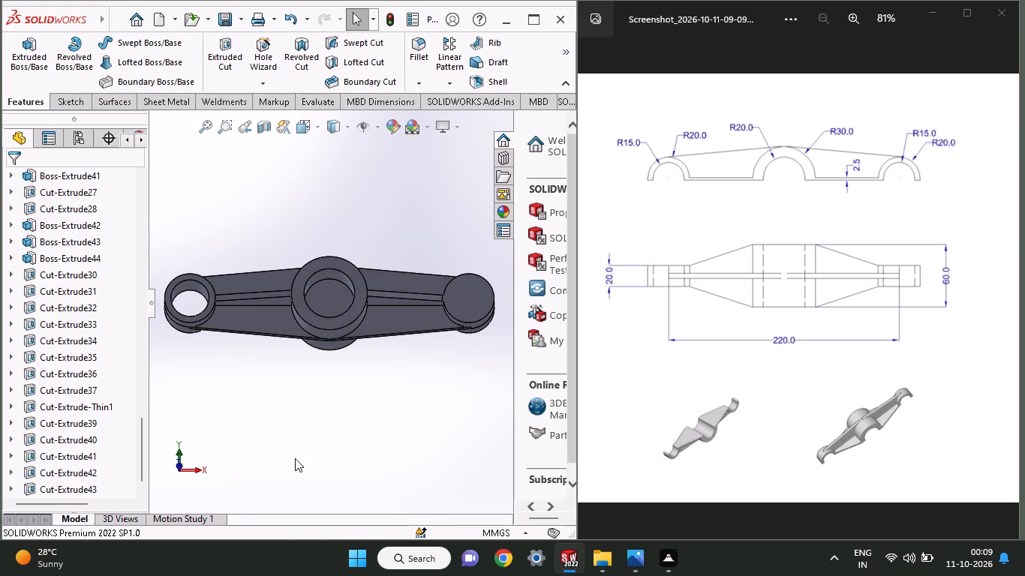
Deepen the central bore by 10 mm again, cut-extruding a bore-sized circle sketched on its current floor, blind in Direction 1.
left_click(335, 295)
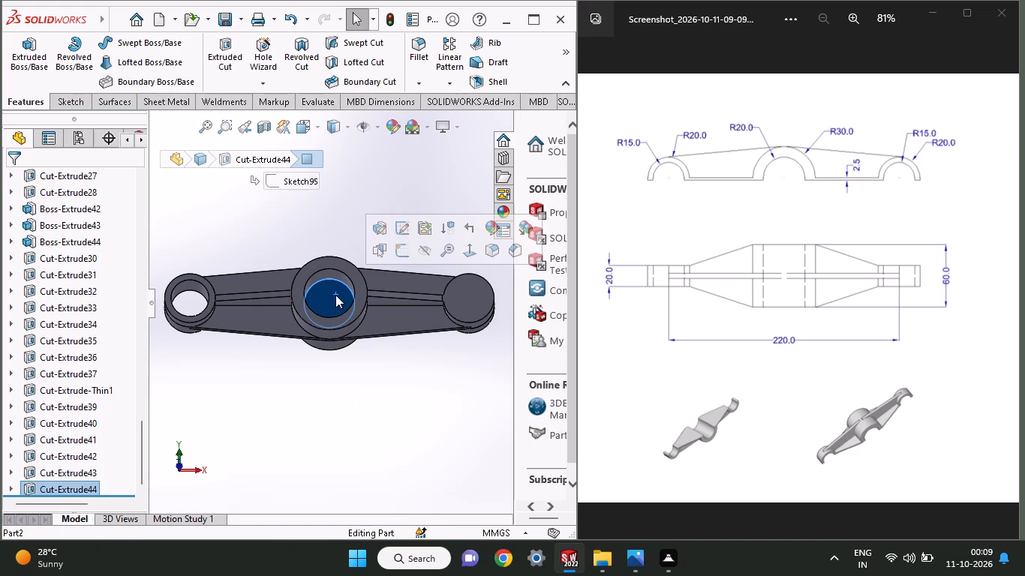
left_click(412, 252)
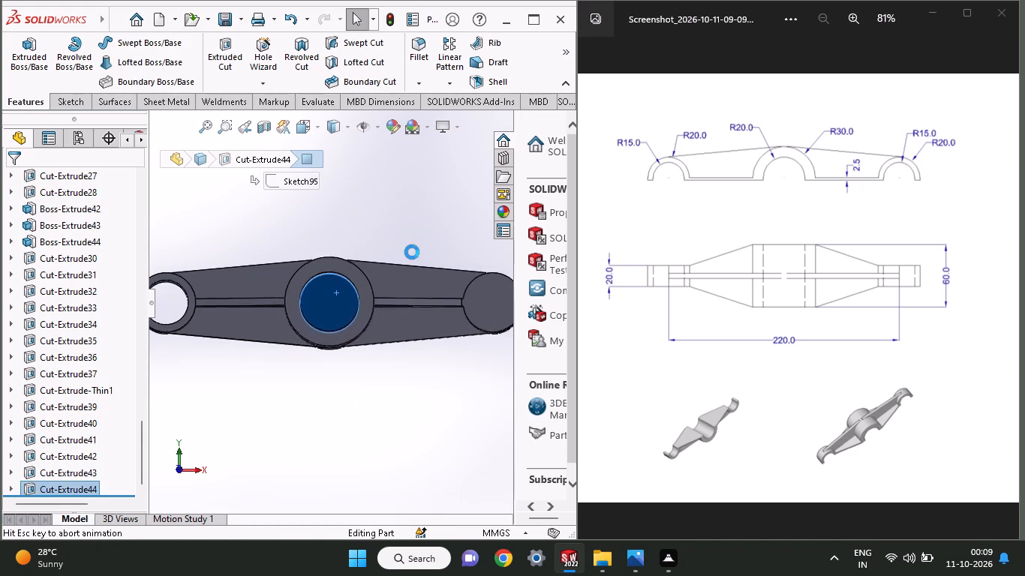
scroll(85, 145, "down", 1)
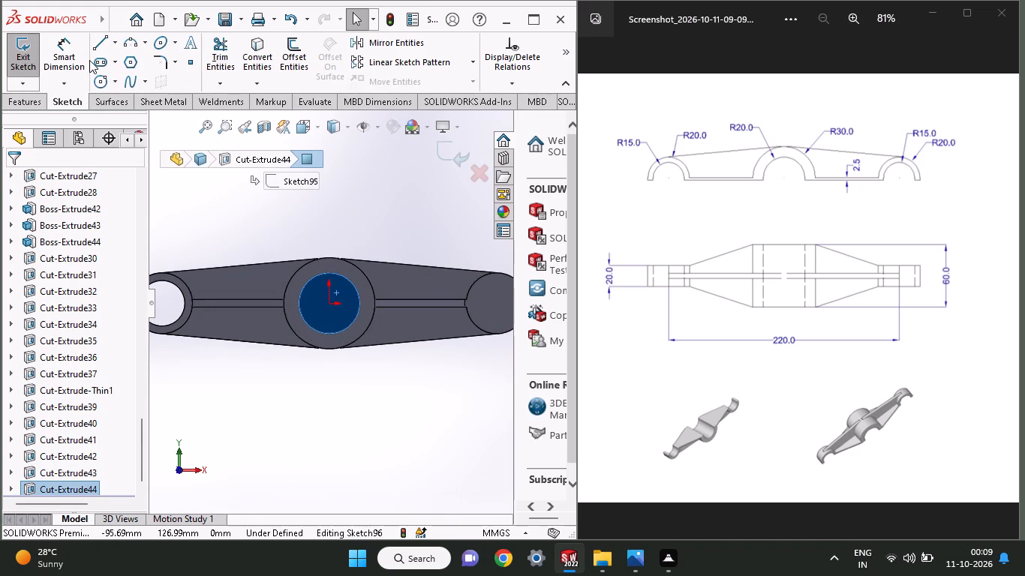
left_click(94, 86)
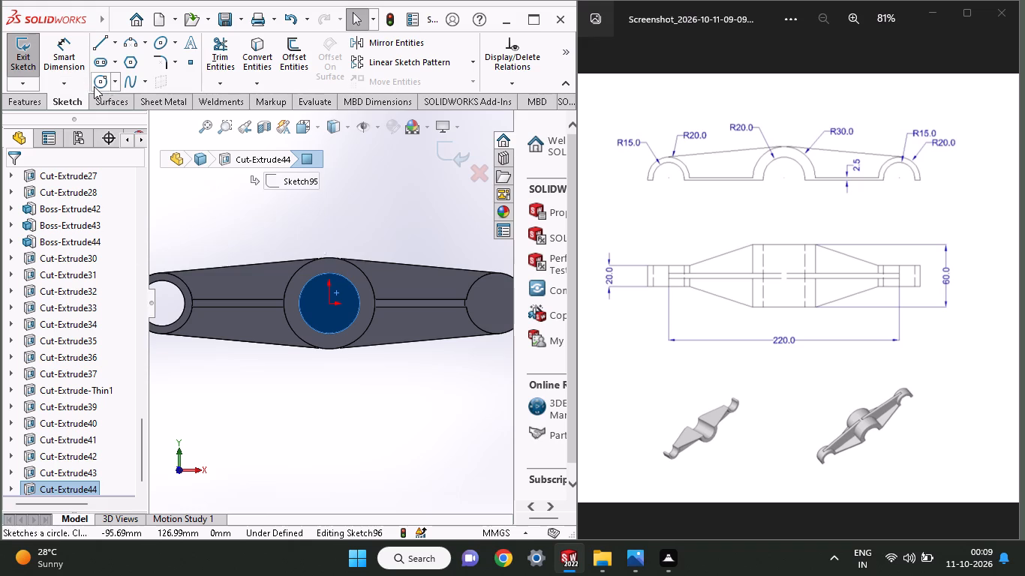
left_click(329, 304)
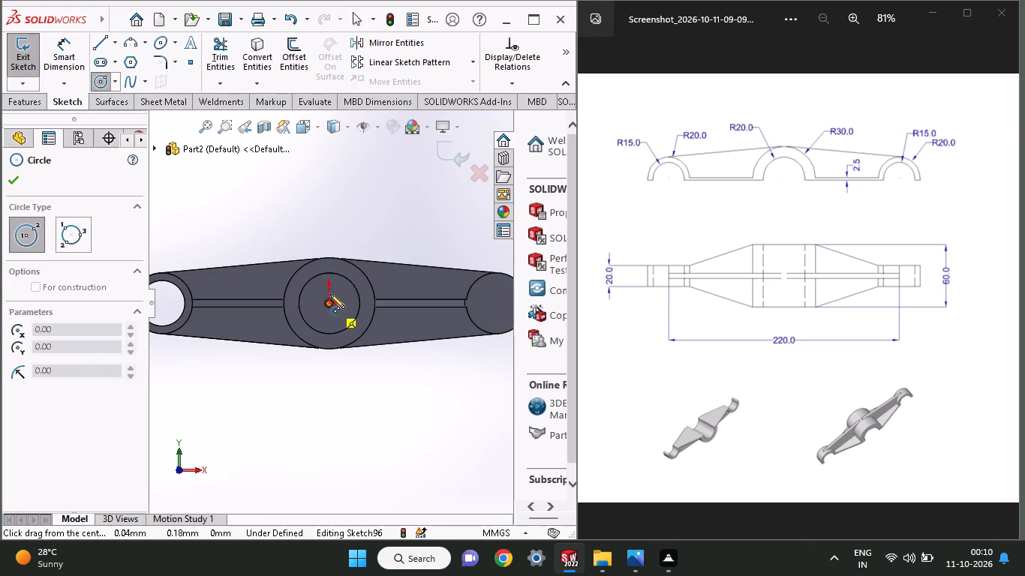
left_click(341, 279)
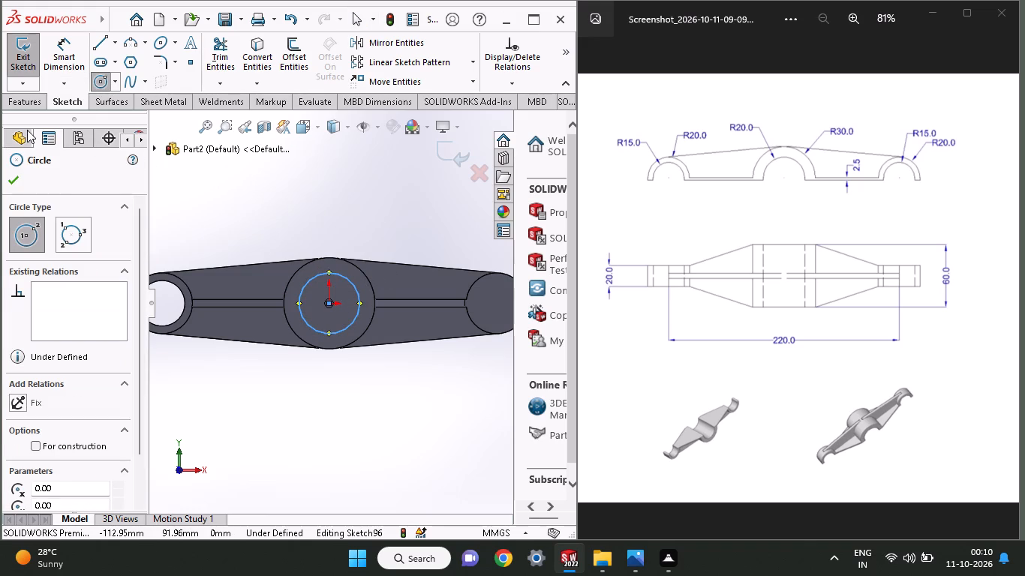
left_click(26, 96)
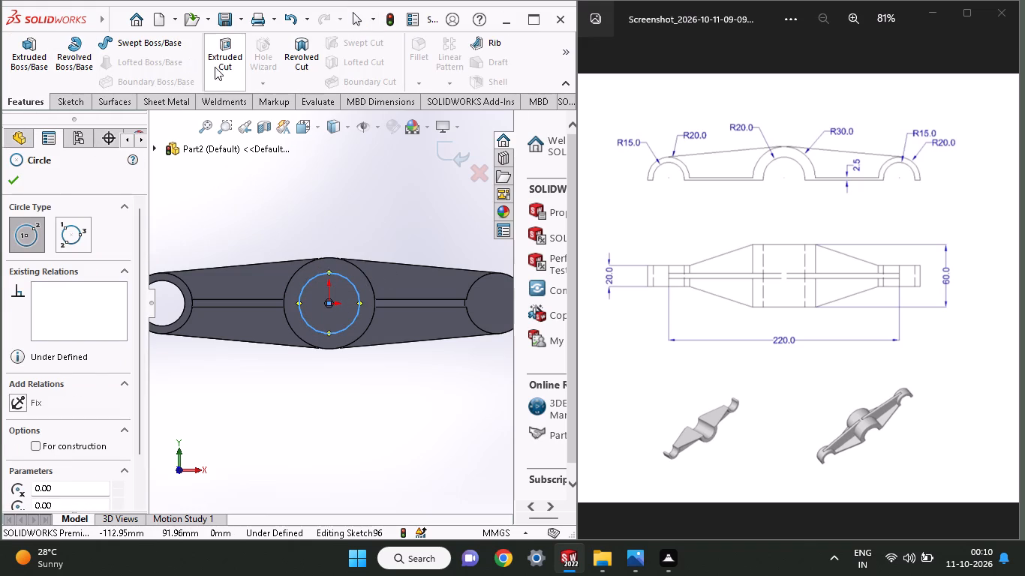
left_click(215, 67)
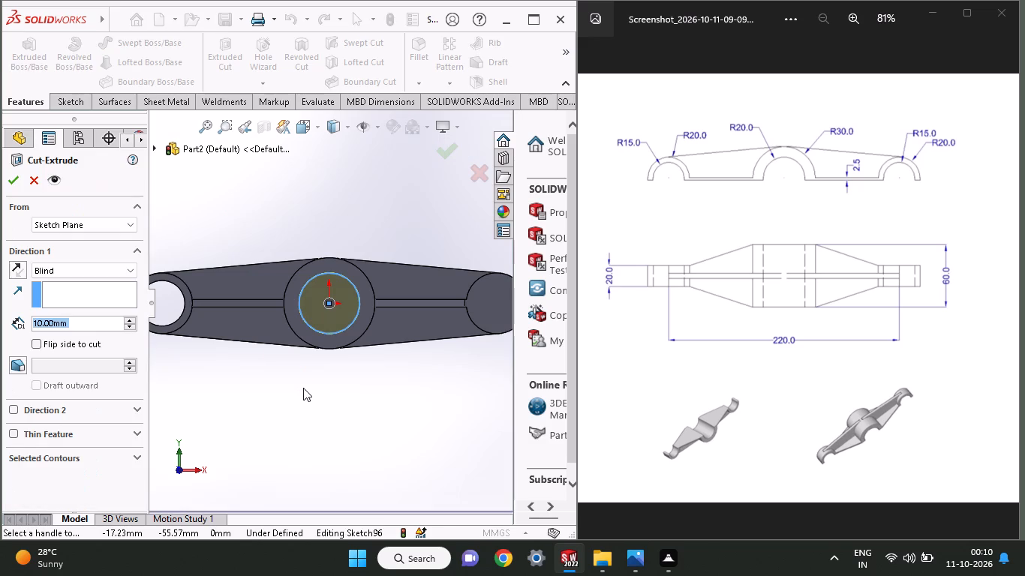
middle_click_drag(303, 388, 288, 296)
scroll(302, 335, "up", 1)
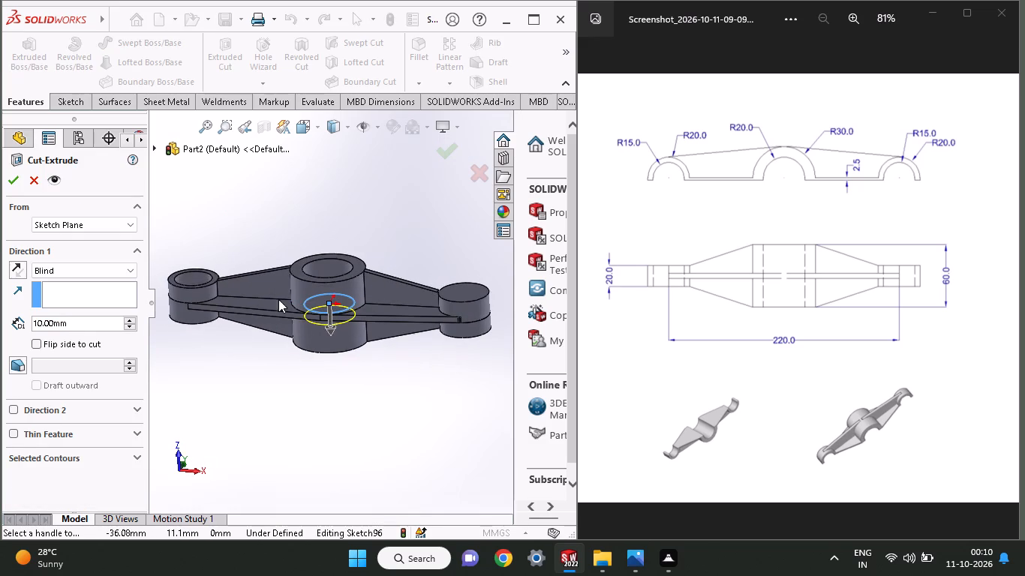
left_click(11, 183)
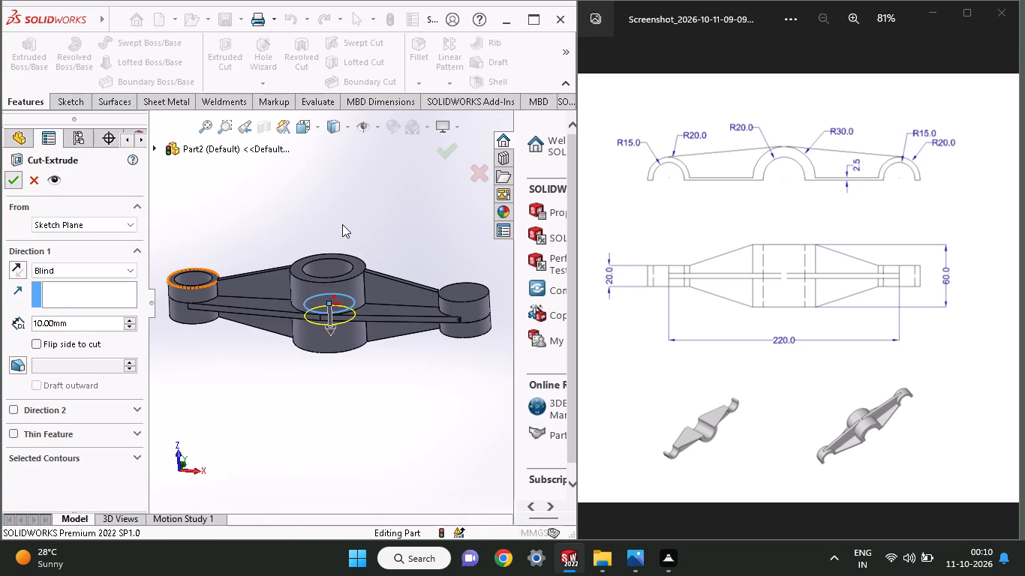
Sketch a further bore-sized circle centred on the central bore's floor and cut-extrude it blind 10 mm toward -Z.
middle_click_drag(342, 224, 334, 307)
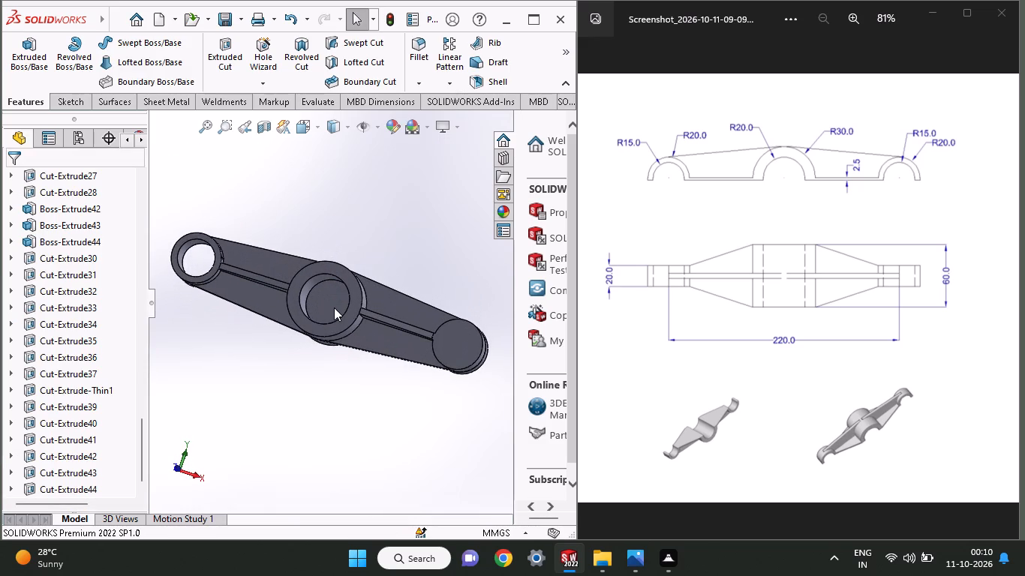
left_click(334, 307)
left_click(395, 265)
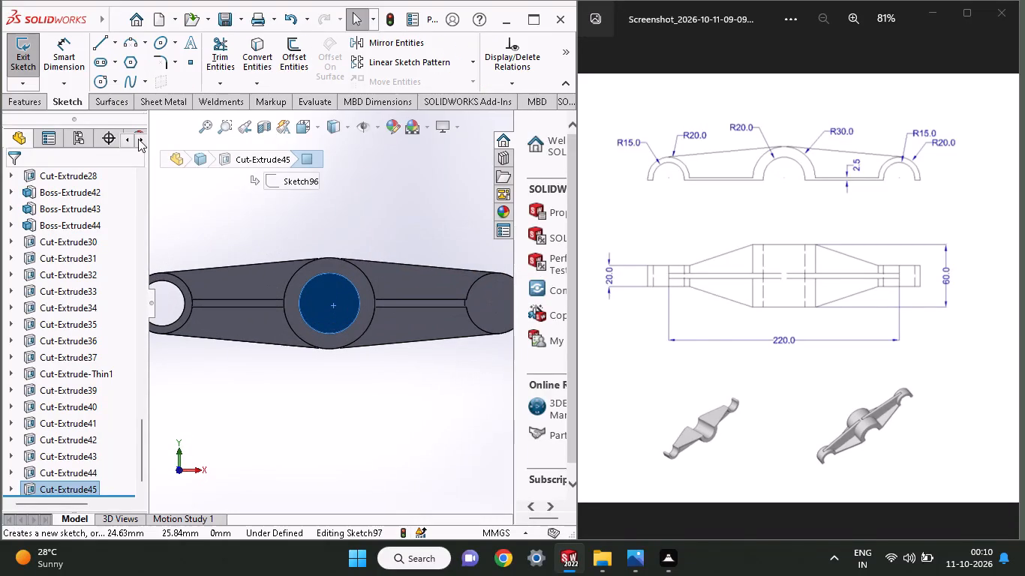
left_click(98, 84)
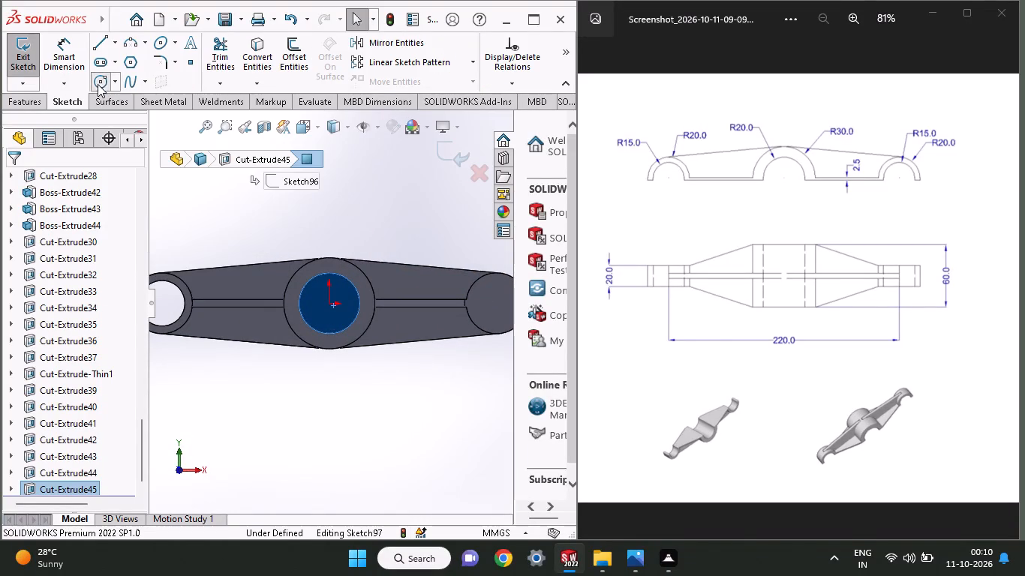
left_click(330, 303)
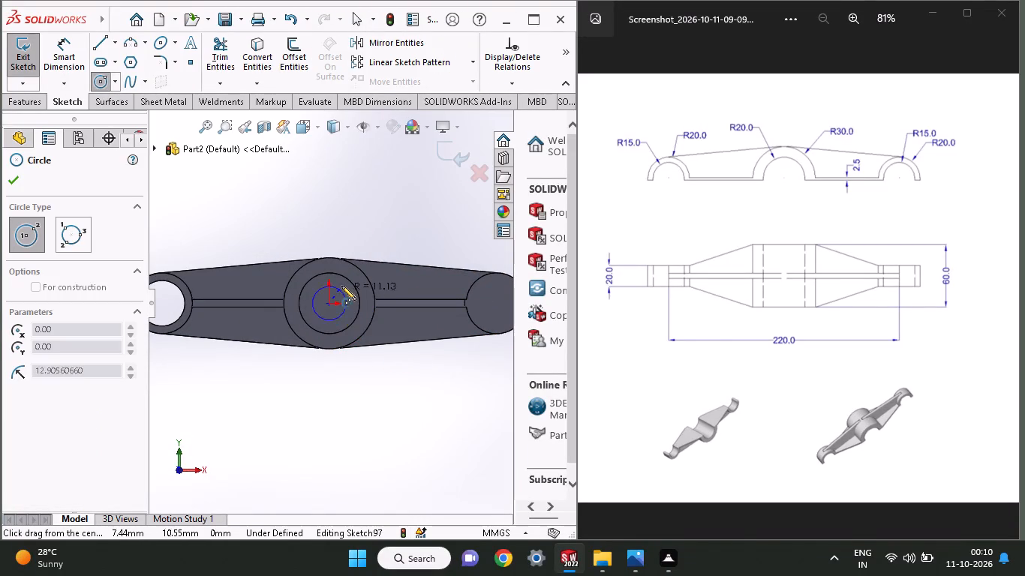
left_click(347, 274)
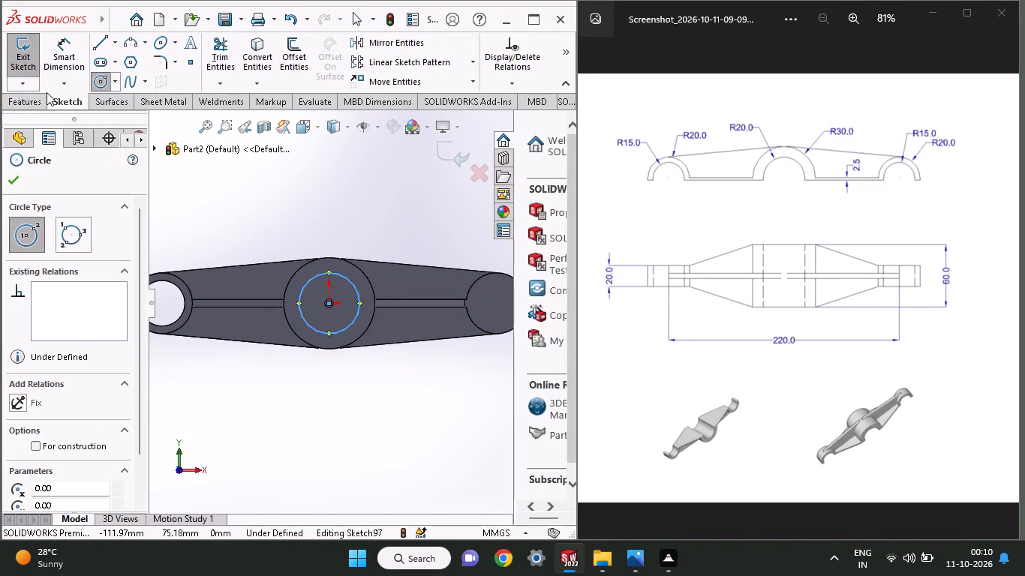
left_click(33, 101)
left_click(209, 52)
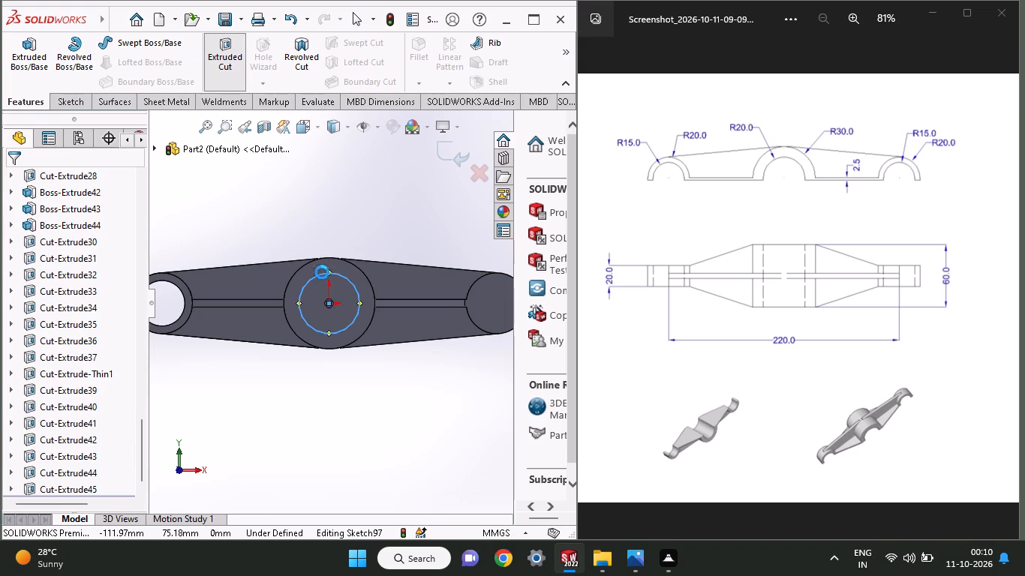
middle_click_drag(380, 406, 389, 327)
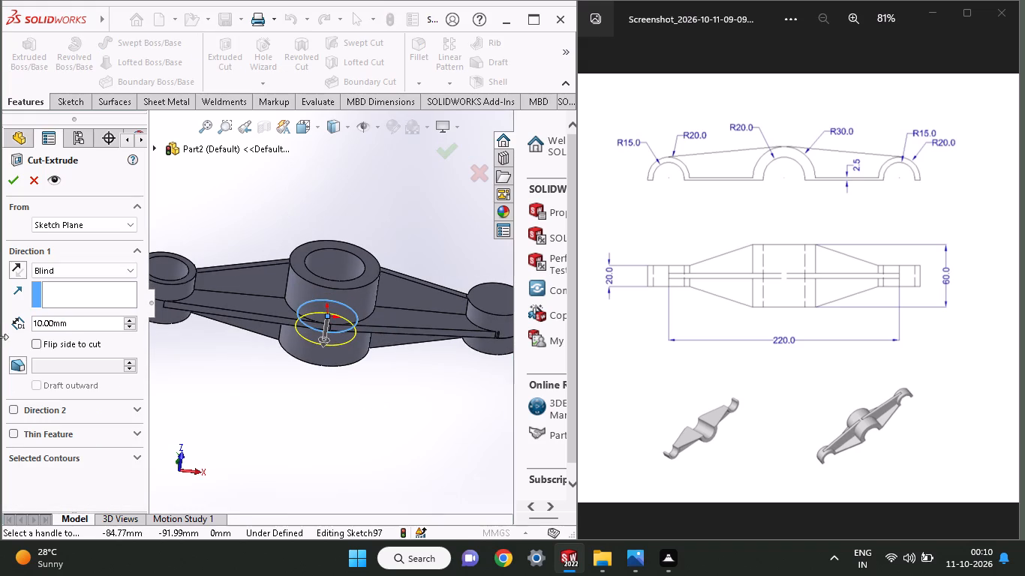
left_click(12, 175)
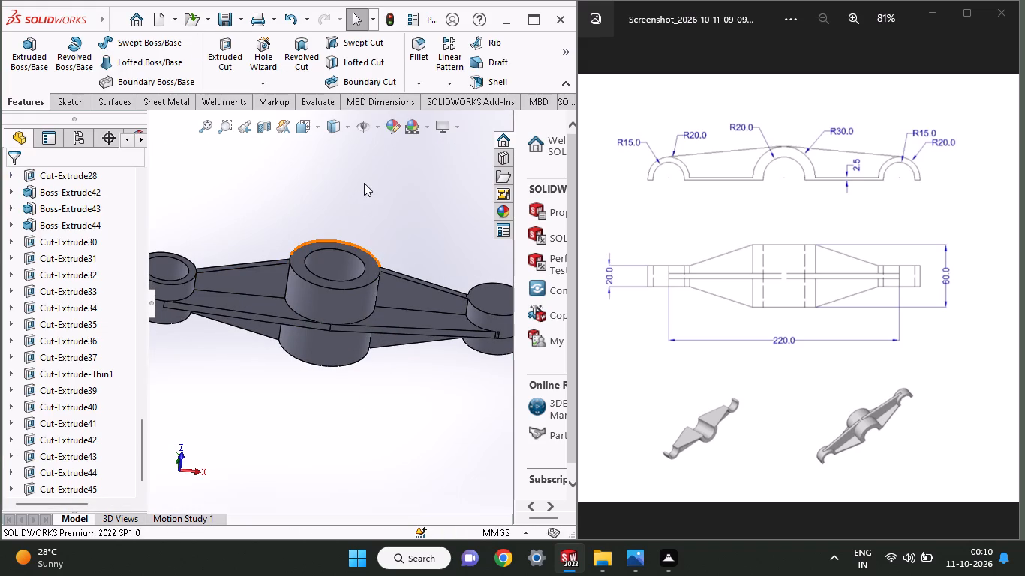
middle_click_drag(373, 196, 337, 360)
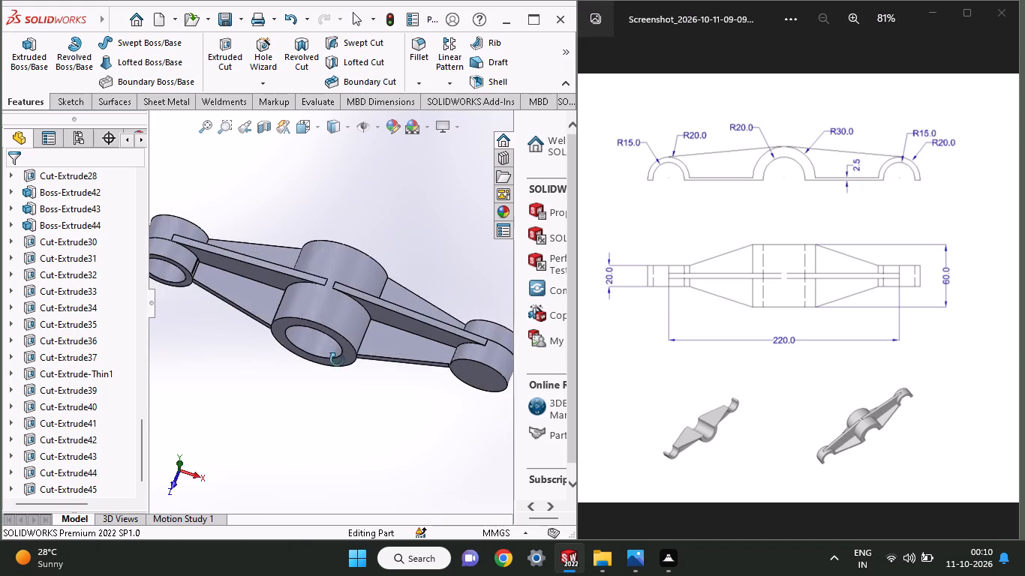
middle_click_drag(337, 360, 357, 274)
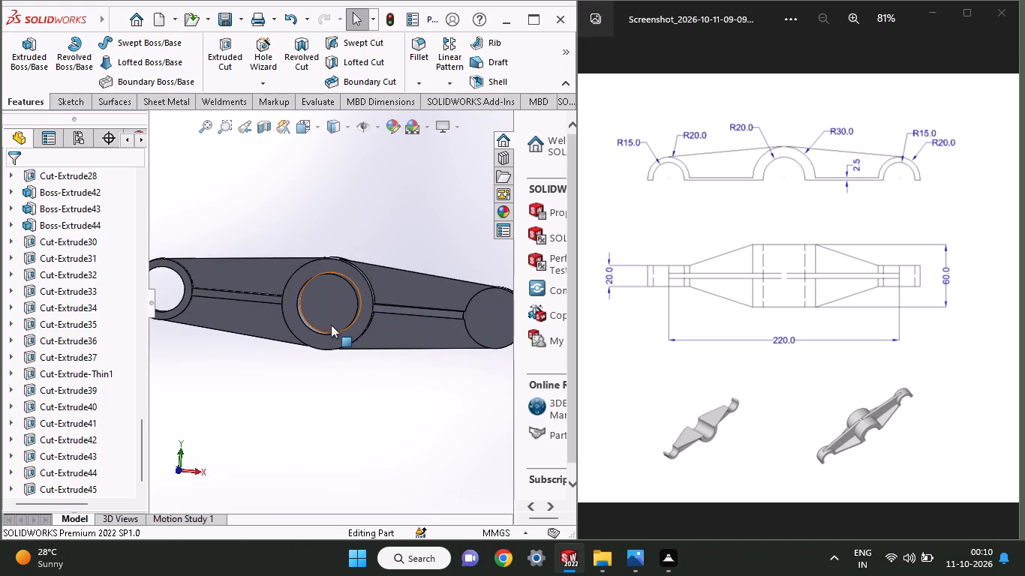
Sketch an origin-centred circle matching the bore edge on the central bore's current floor and cut-extrude it blind 10 mm.
left_click(320, 321)
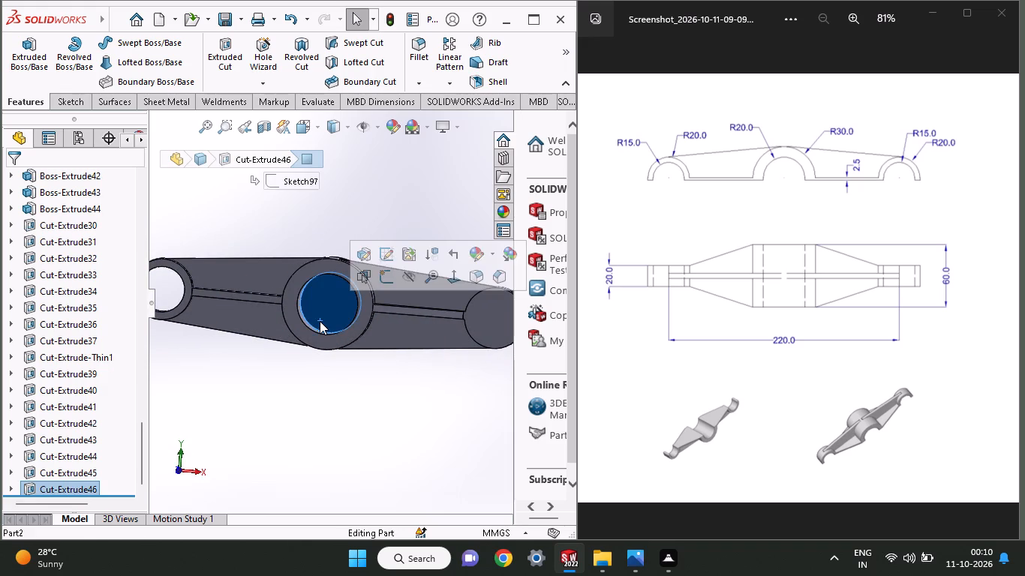
left_click(383, 285)
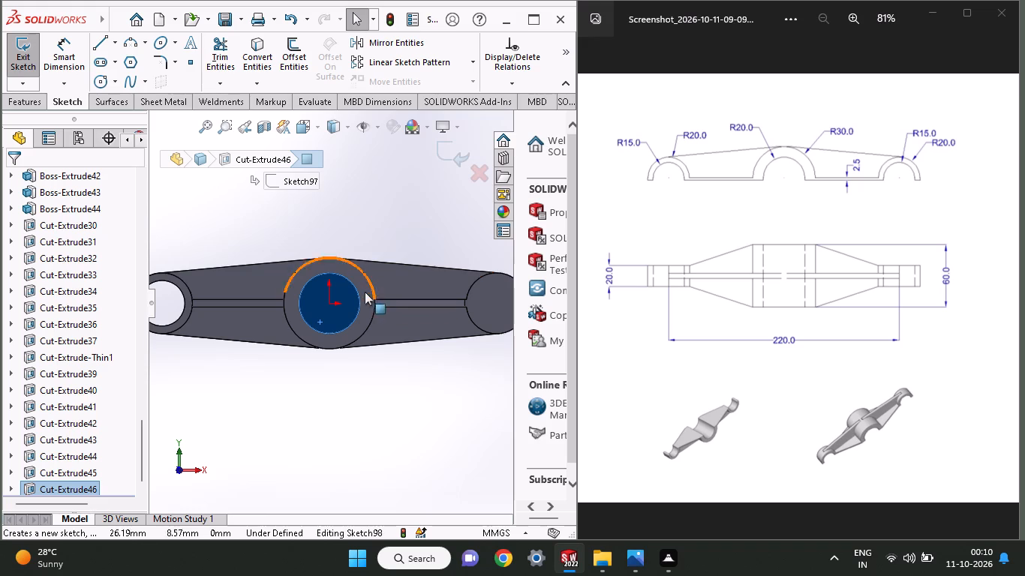
left_click(99, 82)
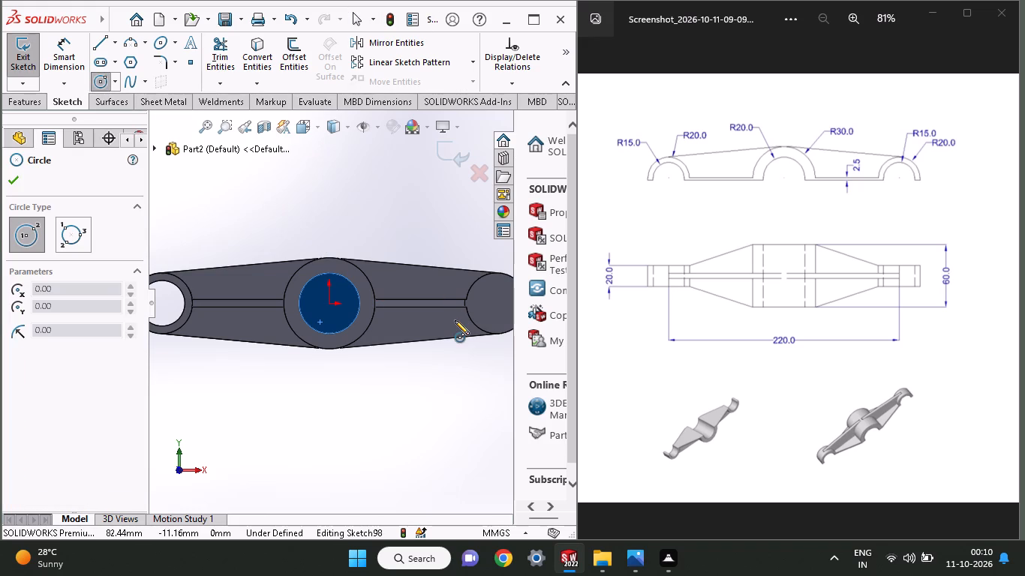
left_click(329, 303)
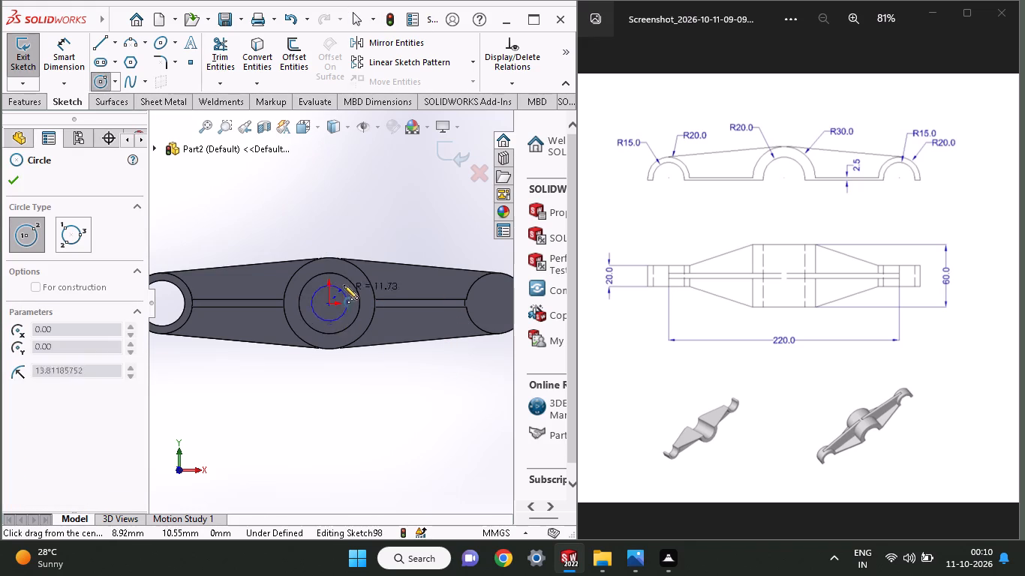
left_click(347, 280)
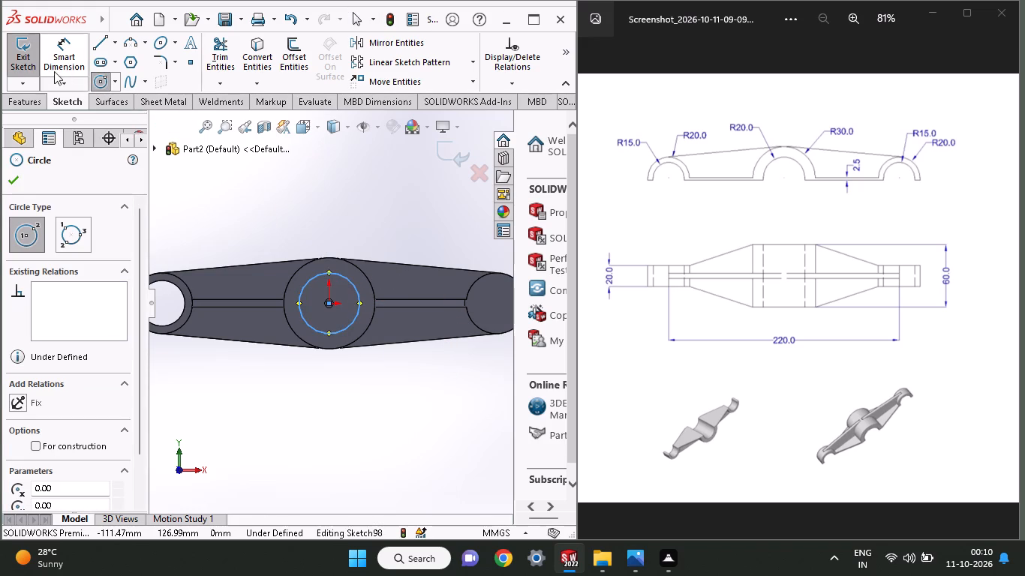
left_click(30, 99)
left_click(220, 70)
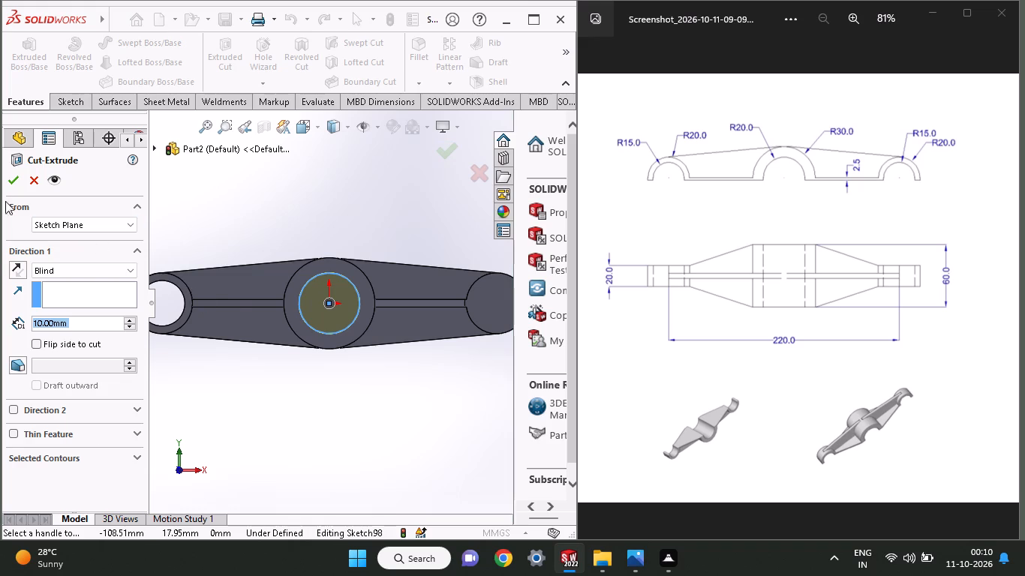
left_click(8, 184)
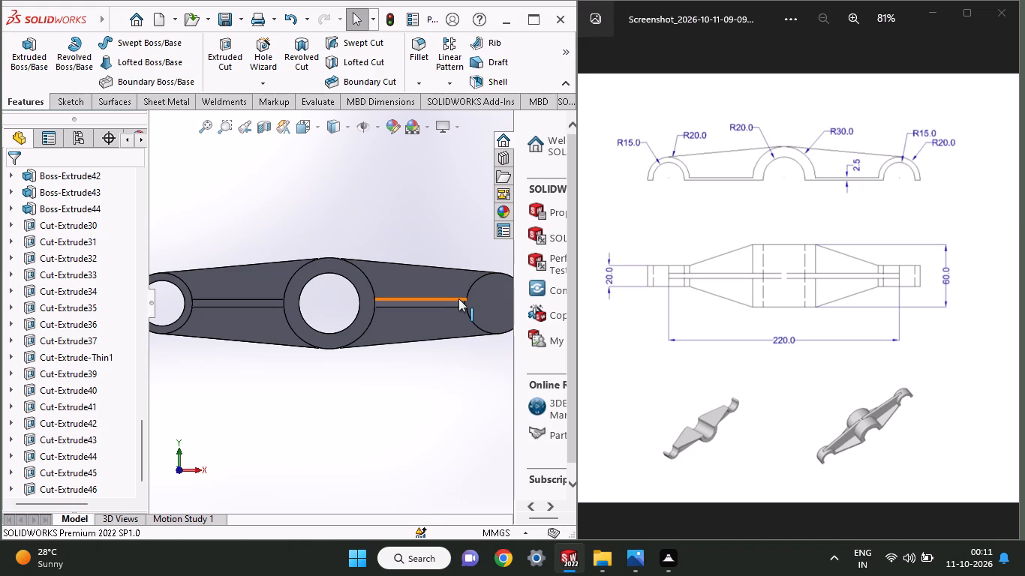
On the round face of the +X end boss, sketch a concentric circle and dimension its diameter to 30 mm.
left_click(500, 313)
left_click(564, 266)
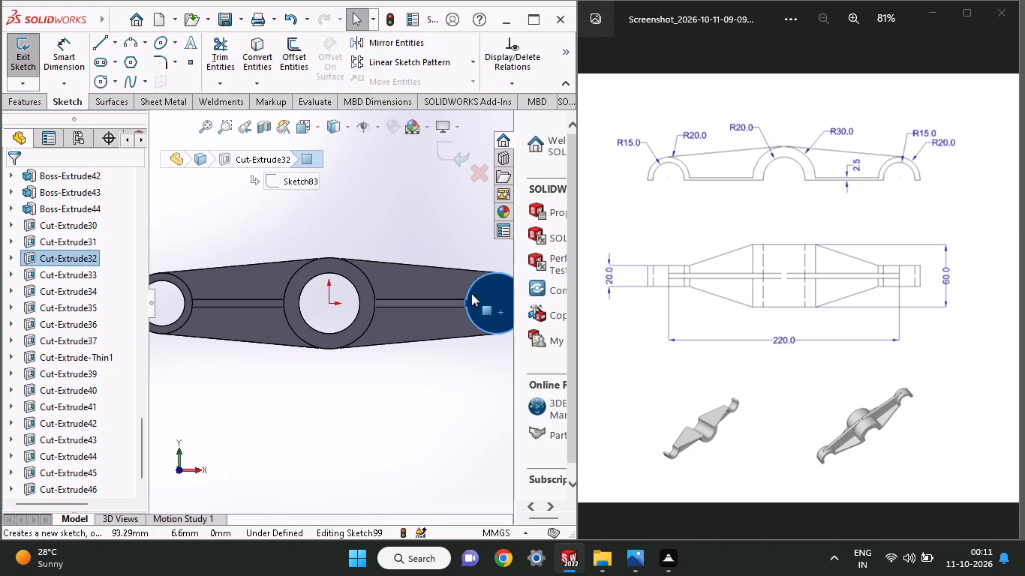
scroll(471, 293, "down", 1)
scroll(471, 293, "up", 1)
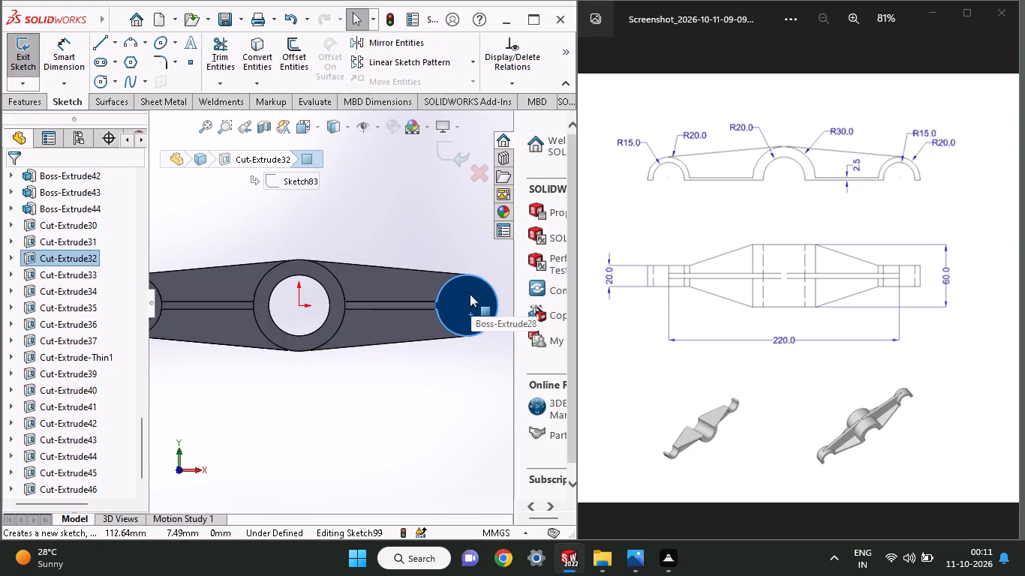
left_click(100, 86)
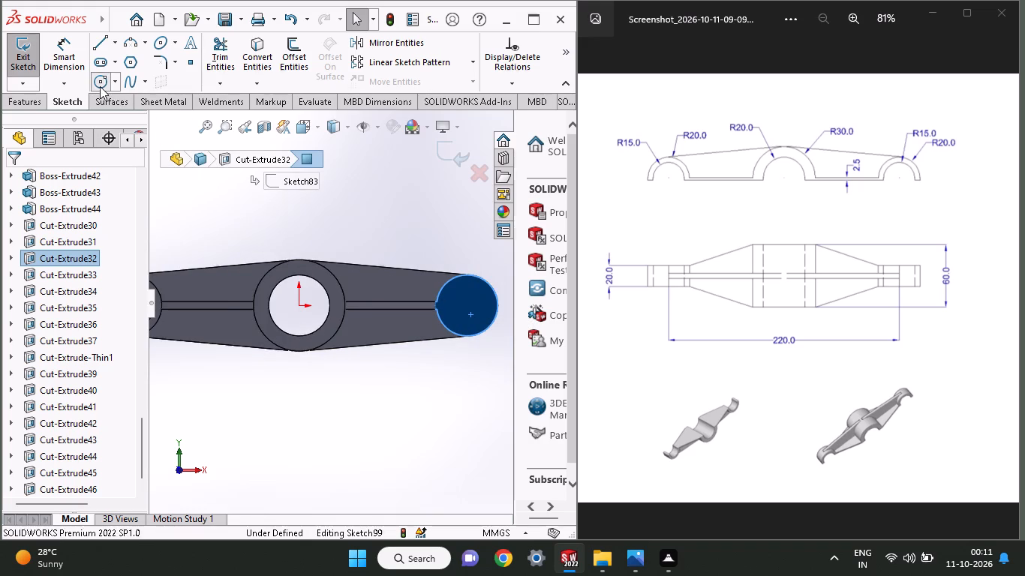
left_click(467, 304)
left_click(467, 290)
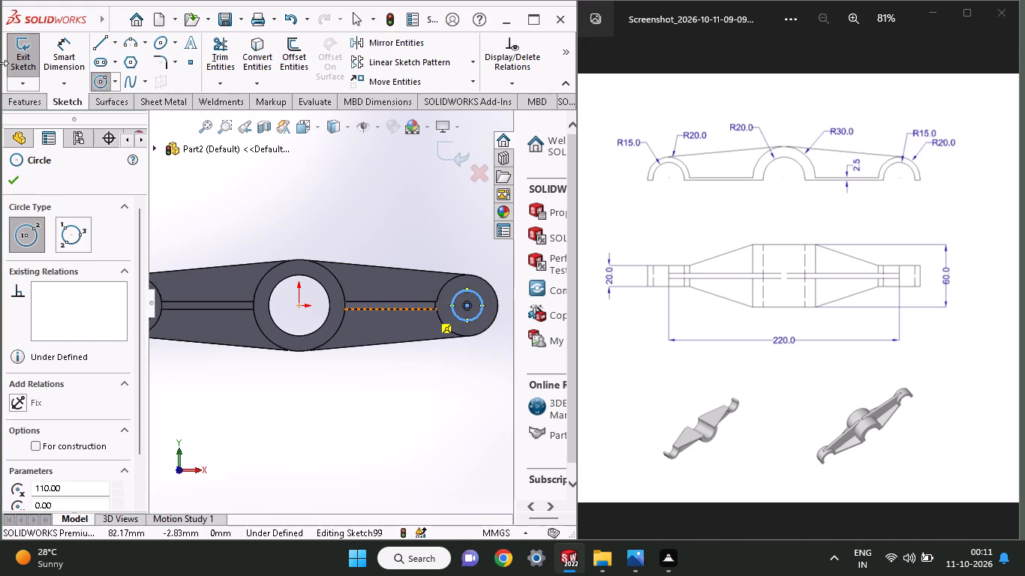
left_click(68, 98)
left_click(62, 32)
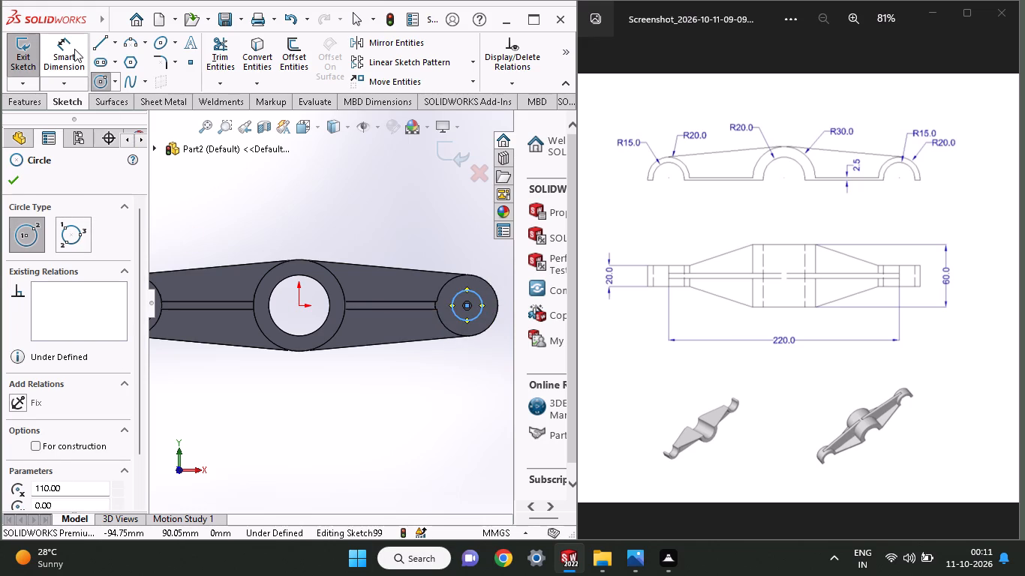
left_click(74, 49)
left_click(458, 294)
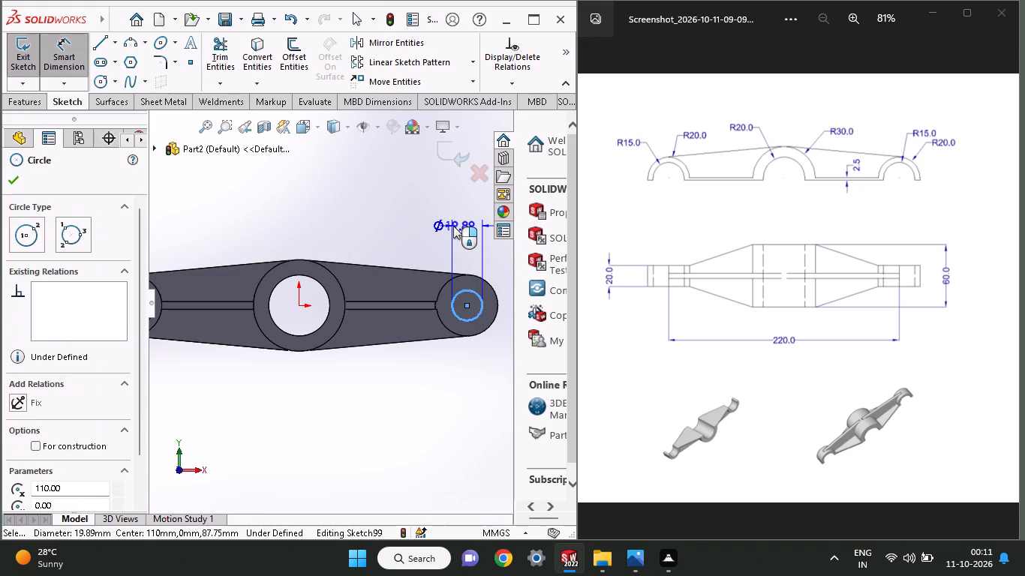
left_click(453, 226)
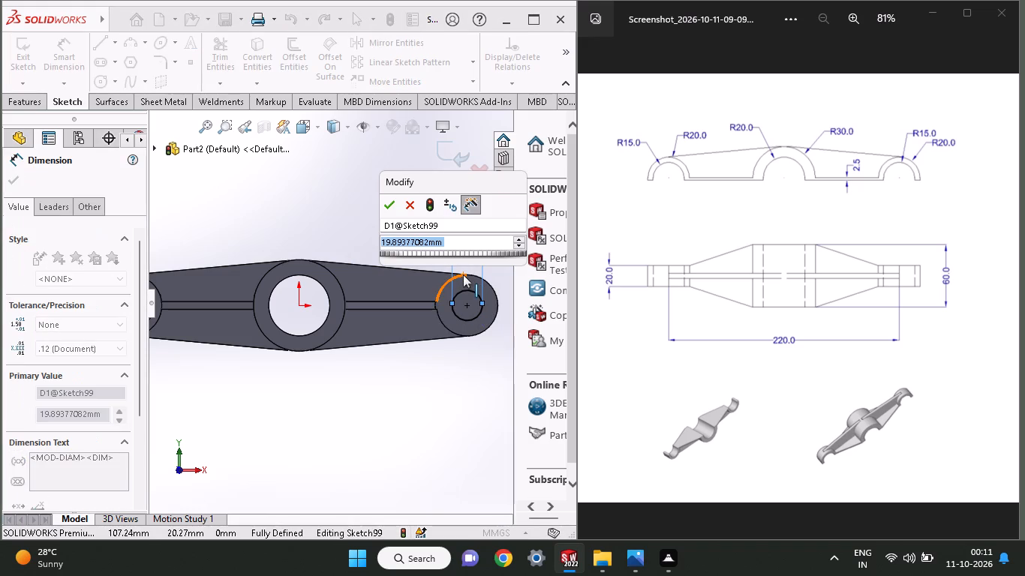
type("30")
key("Return")
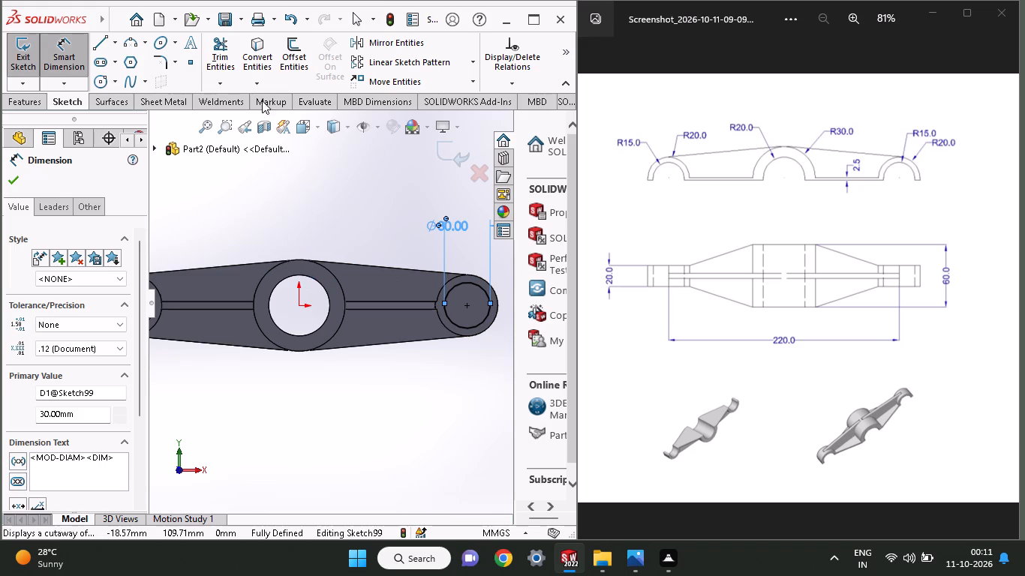
Cut-extrude the 30 mm circle on the +X end boss blind 10 mm in Direction 1.
left_click(4, 105)
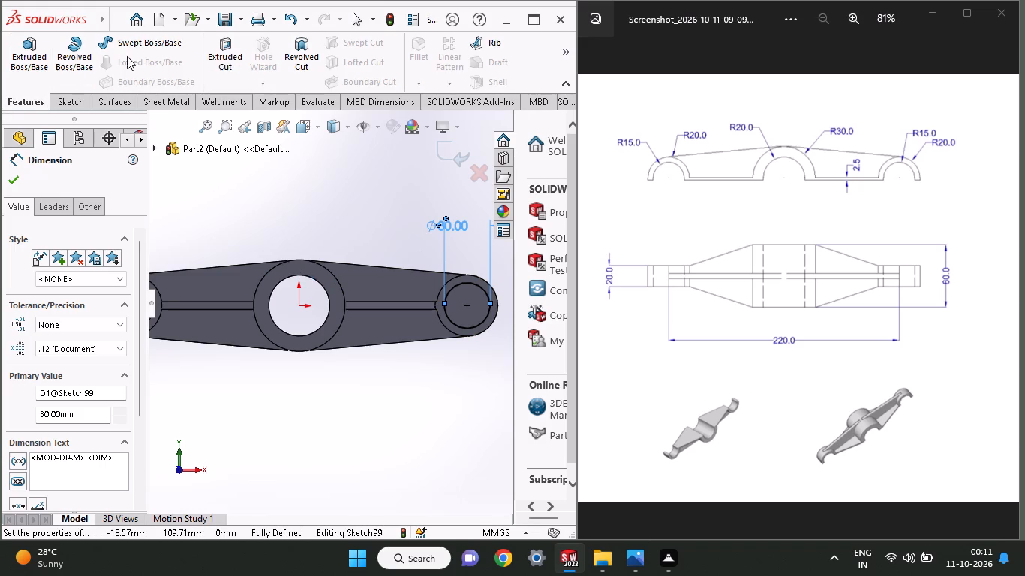
left_click(221, 52)
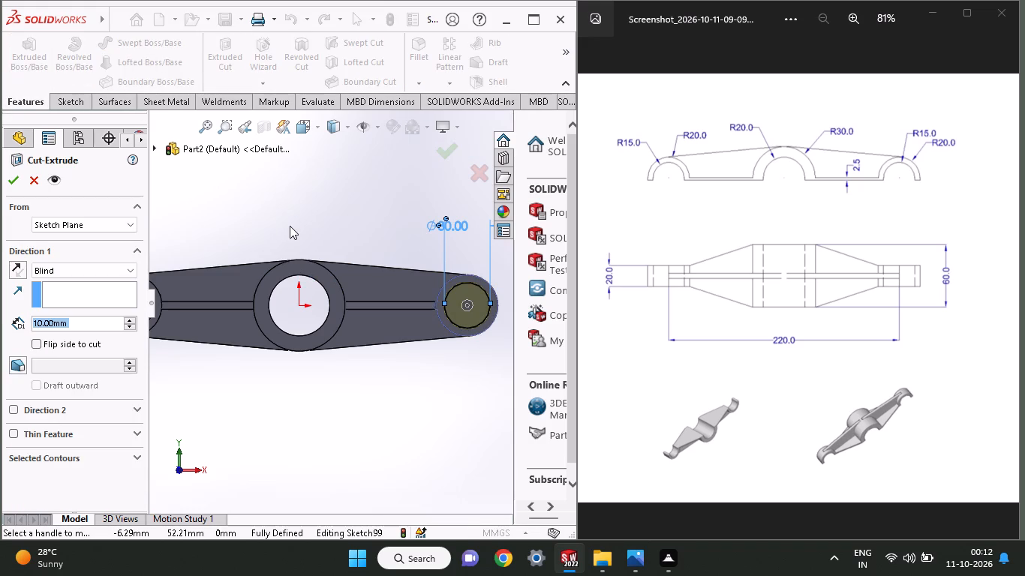
left_click(13, 179)
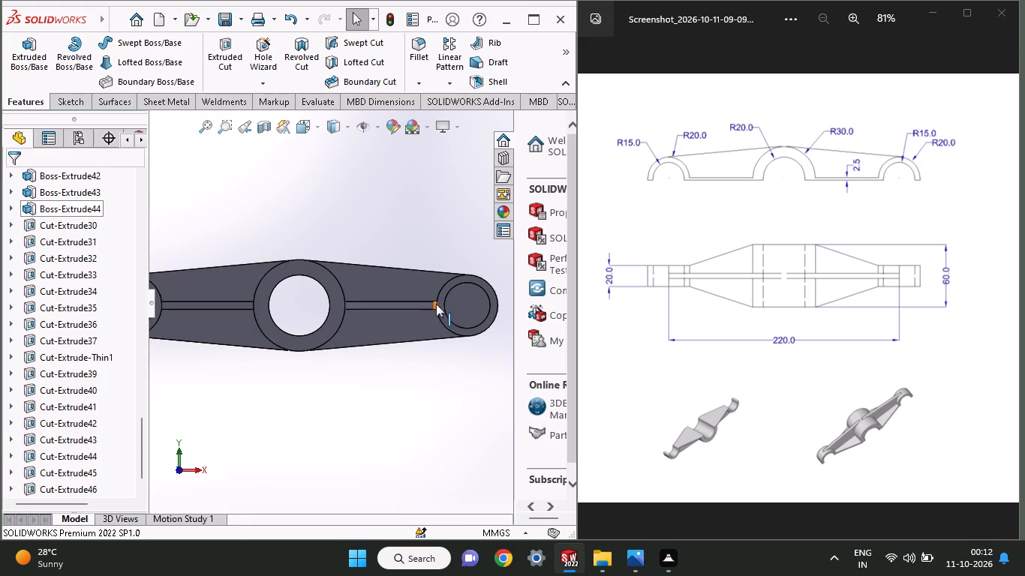
Sketch a concentric R15 circle on the new bore floor of the +X end boss and cut-extrude it blind 10 mm deeper.
left_click(82, 105)
left_click(105, 82)
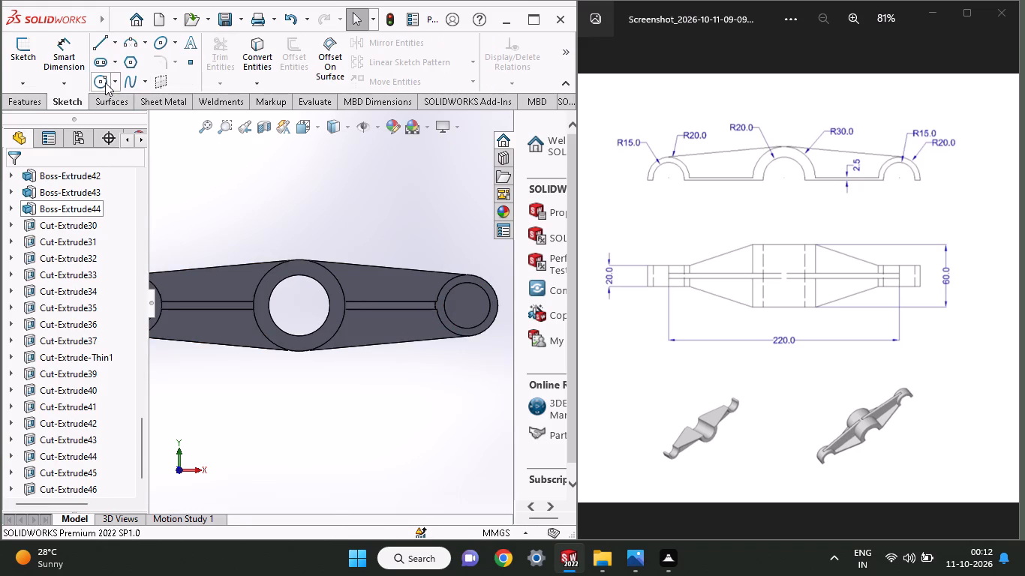
left_click(460, 312)
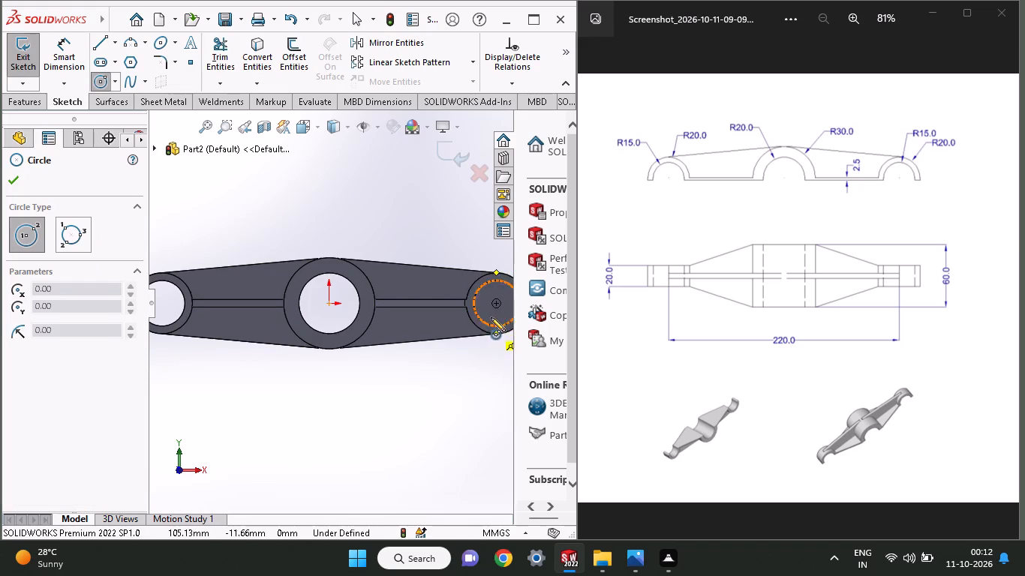
left_click(495, 304)
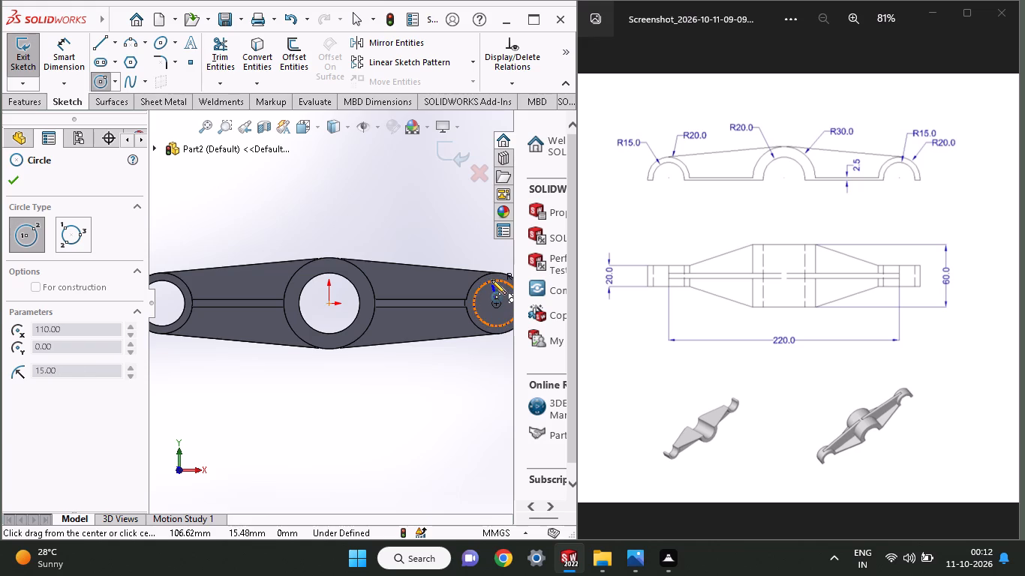
left_click(491, 280)
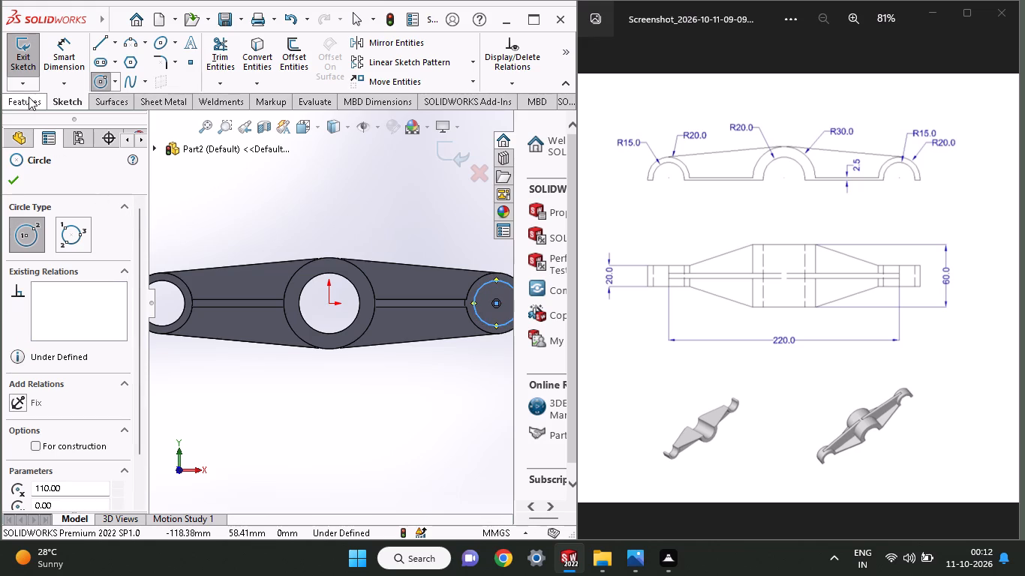
left_click(29, 97)
left_click(211, 83)
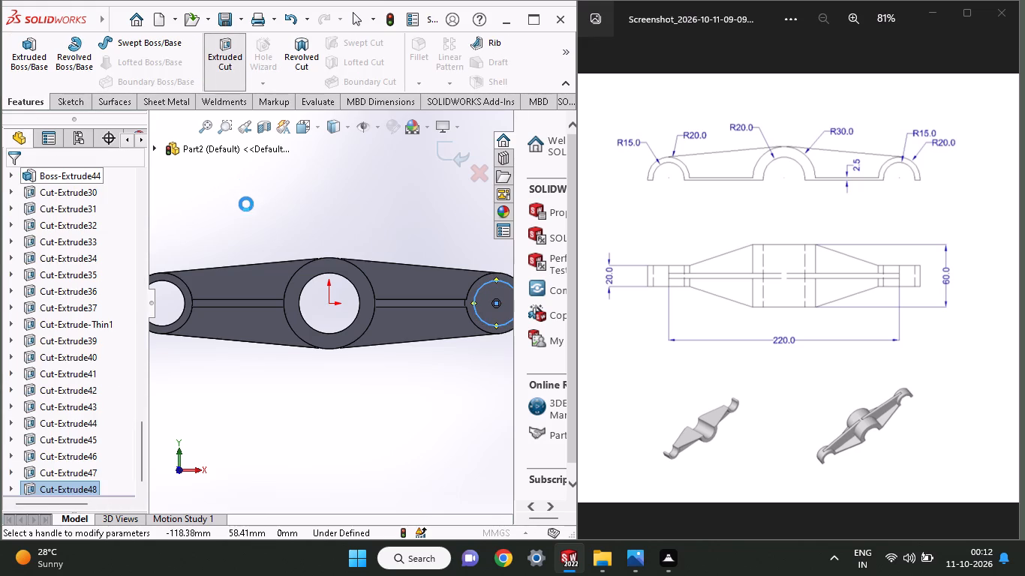
left_click(8, 184)
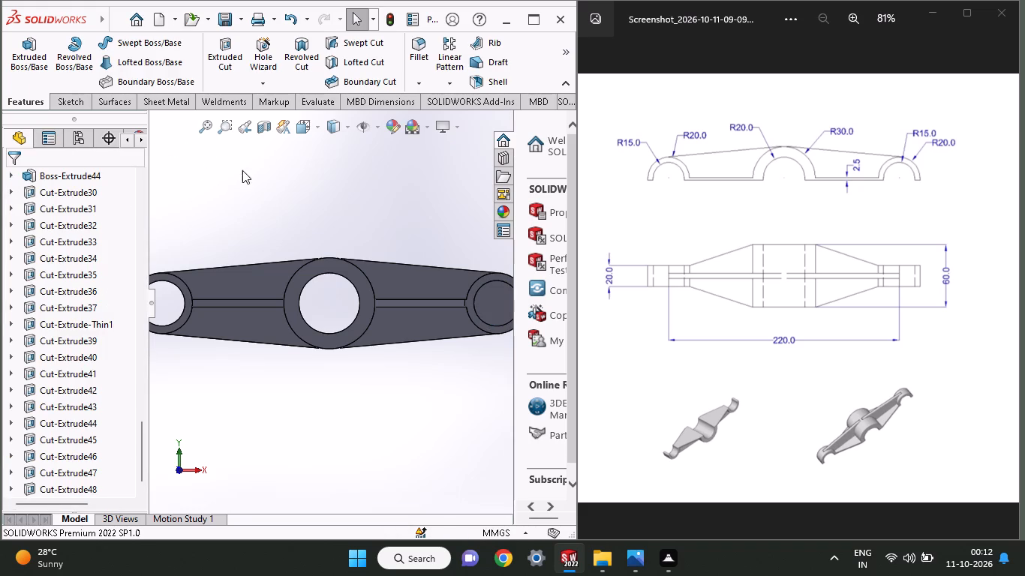
Deepen the +X end boss bore by another 10 mm, cut-extruding a concentric bore-sized circle sketched on its current floor.
left_click(59, 101)
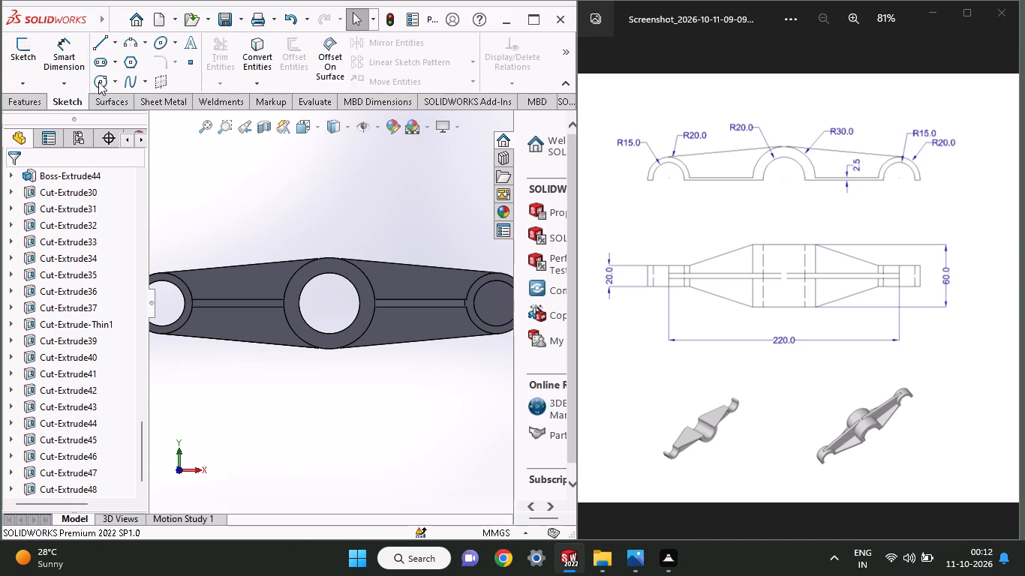
left_click(100, 82)
left_click(486, 306)
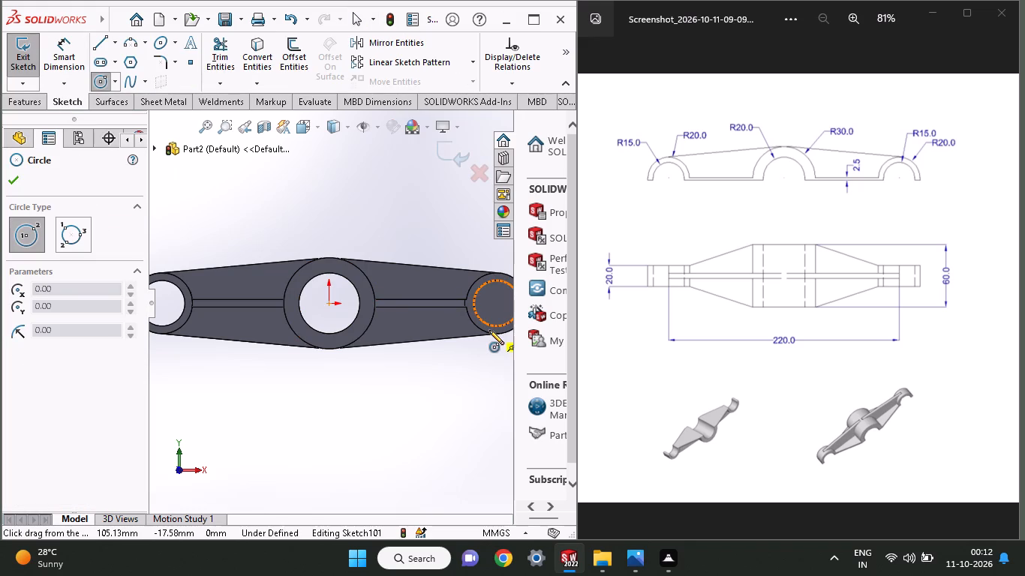
left_click(497, 304)
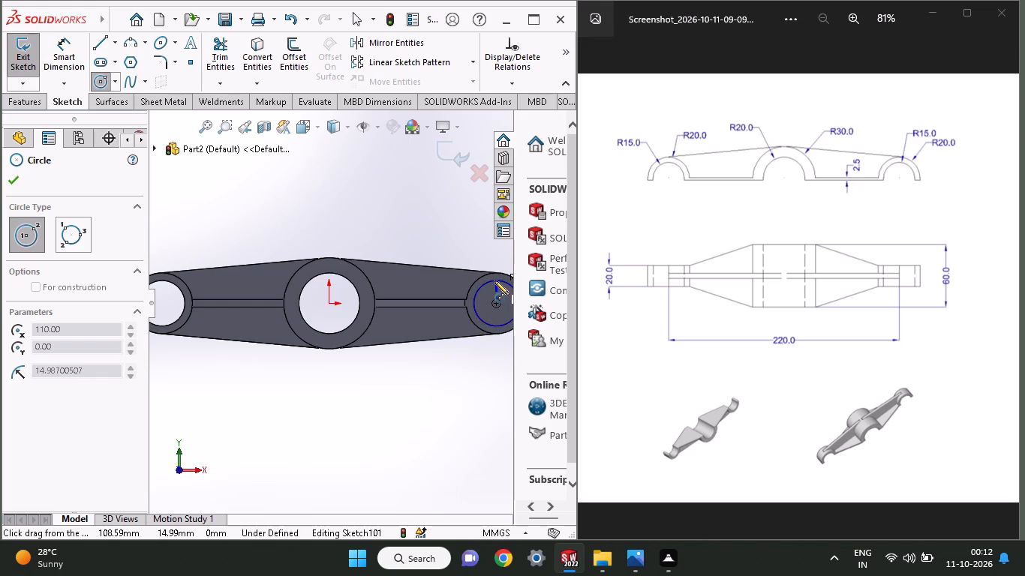
left_click(488, 323)
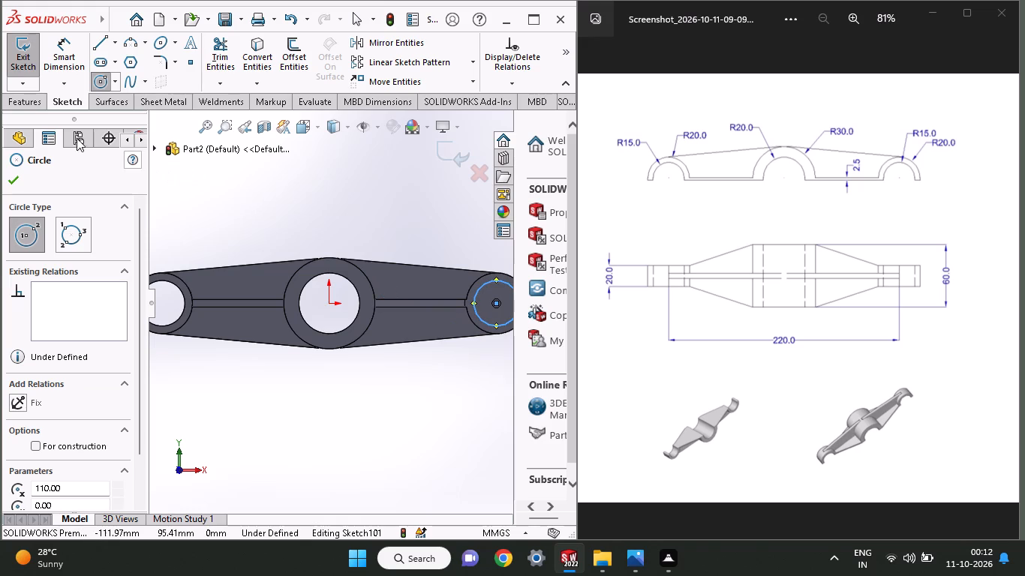
left_click(17, 107)
left_click(212, 64)
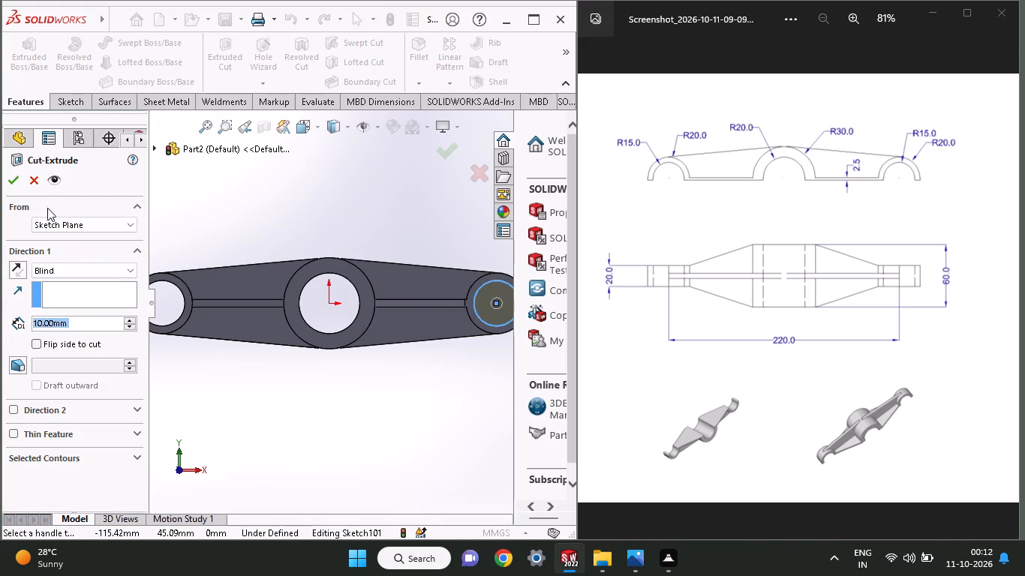
left_click(12, 176)
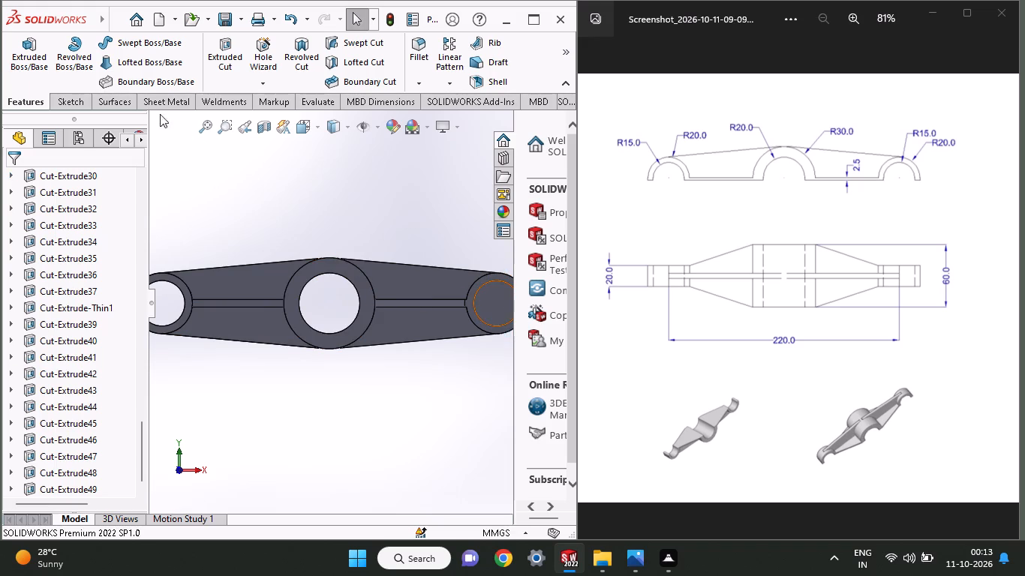
Sketch a concentric bore-sized circle on the current bore floor of the +X end boss and cut-extrude it blind 10 mm.
left_click(70, 107)
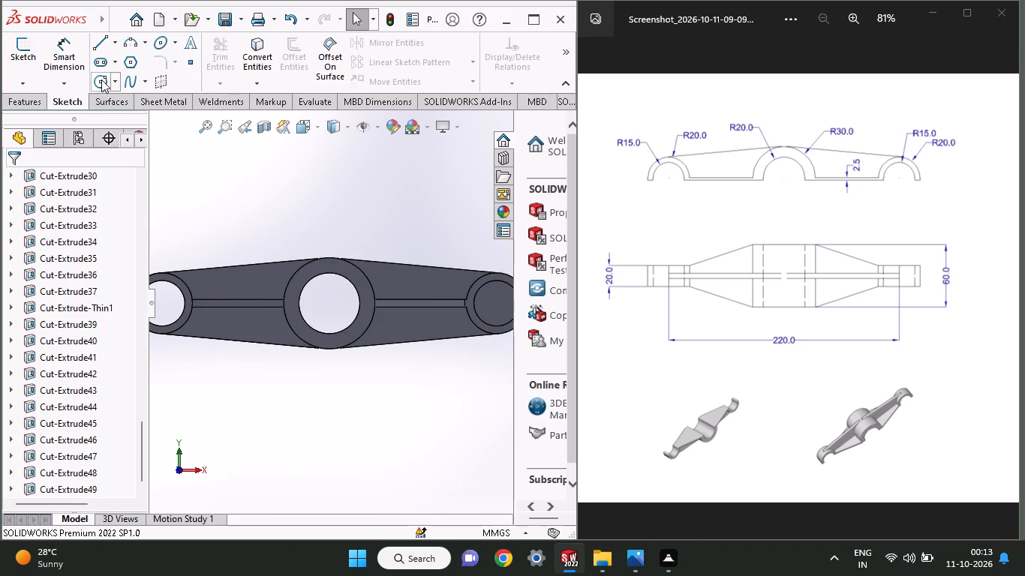
left_click(101, 79)
left_click(480, 303)
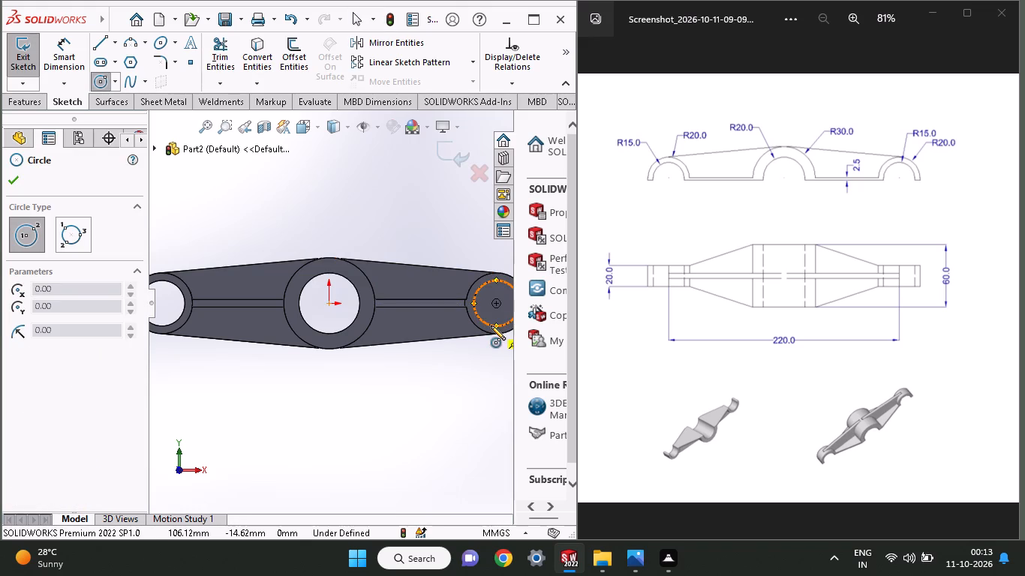
left_click(494, 304)
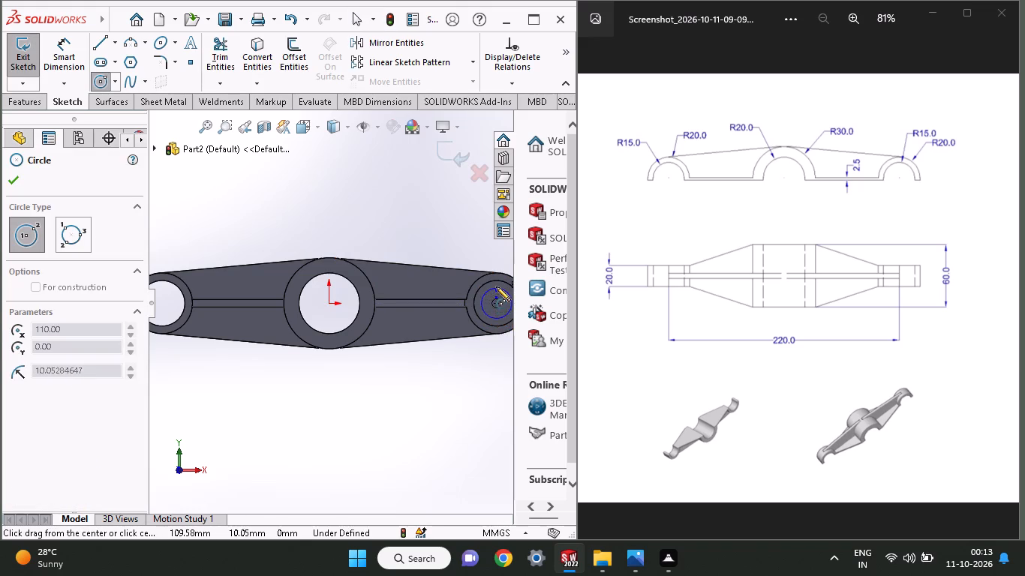
left_click(495, 280)
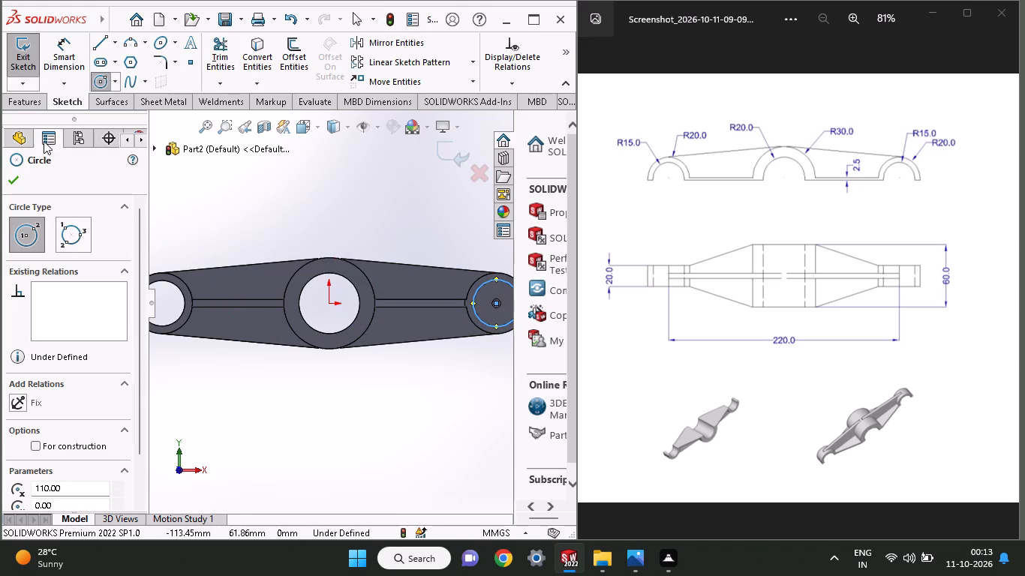
left_click(25, 101)
left_click(208, 55)
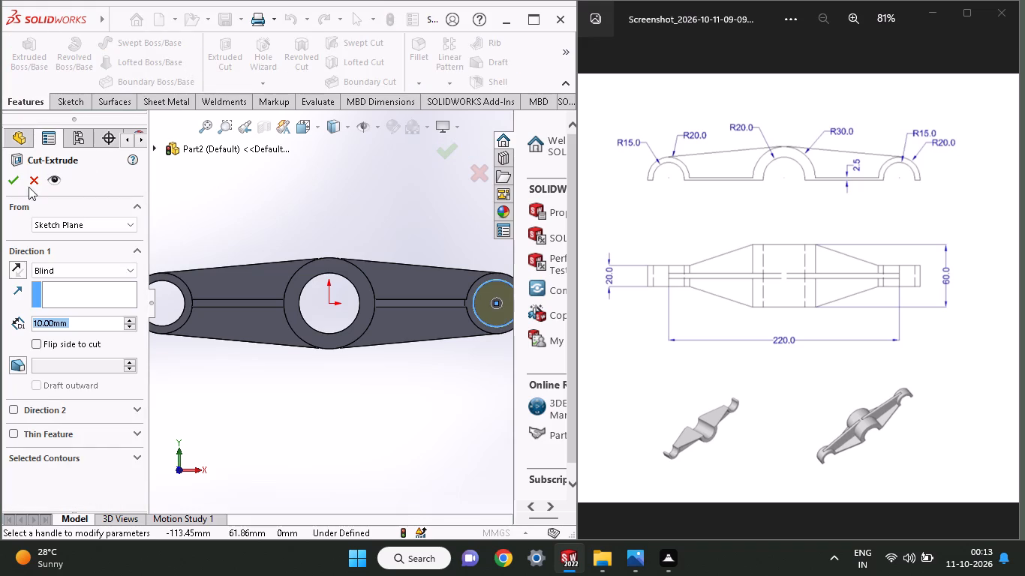
left_click(20, 181)
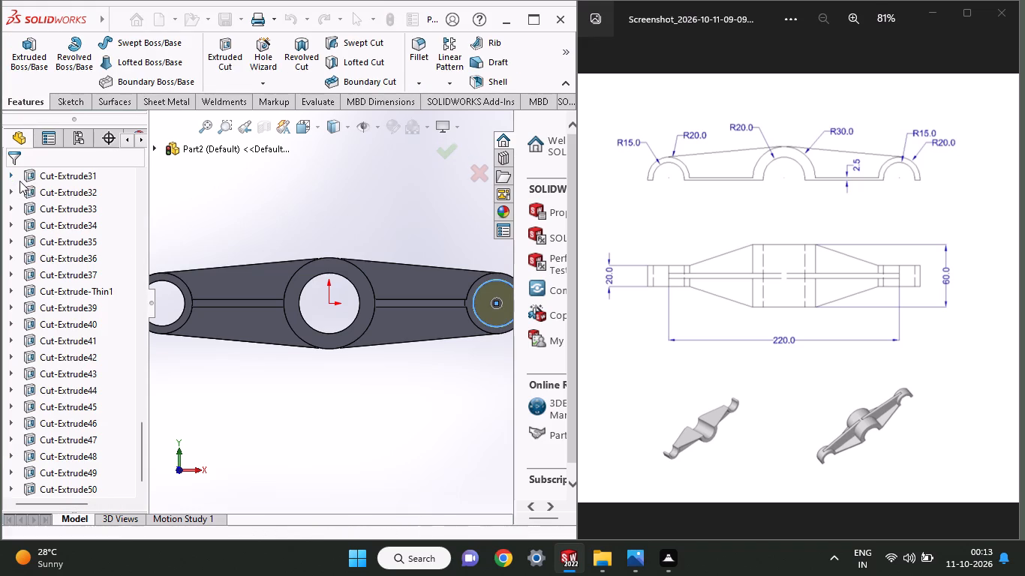
On a flat web face, sketch a horizontal line through the origin along the arm's centreline, extending past both end bosses, about 350 mm overall.
middle_click_drag(389, 430, 399, 339)
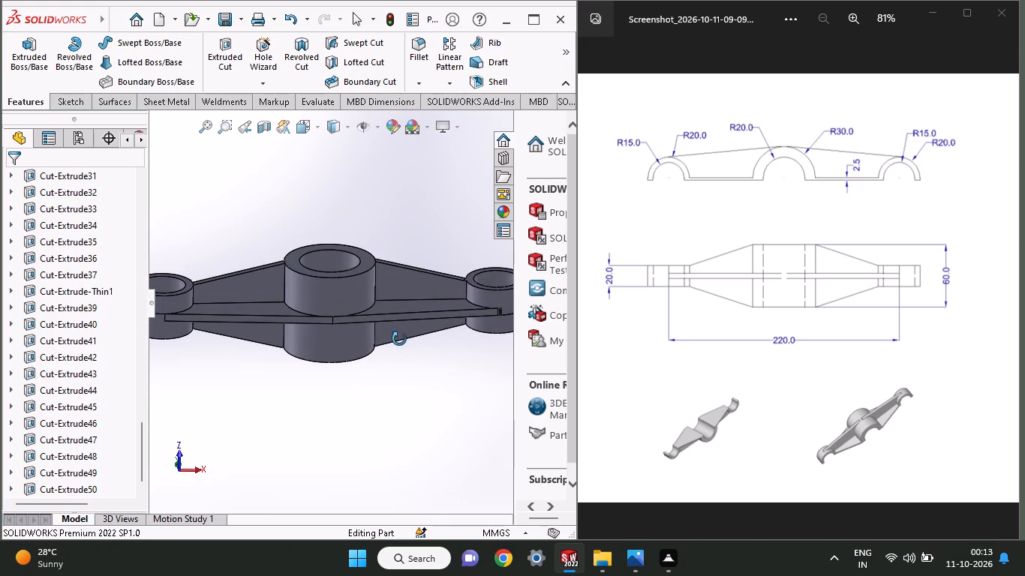
middle_click_drag(399, 339, 399, 321)
scroll(399, 321, "down", 1)
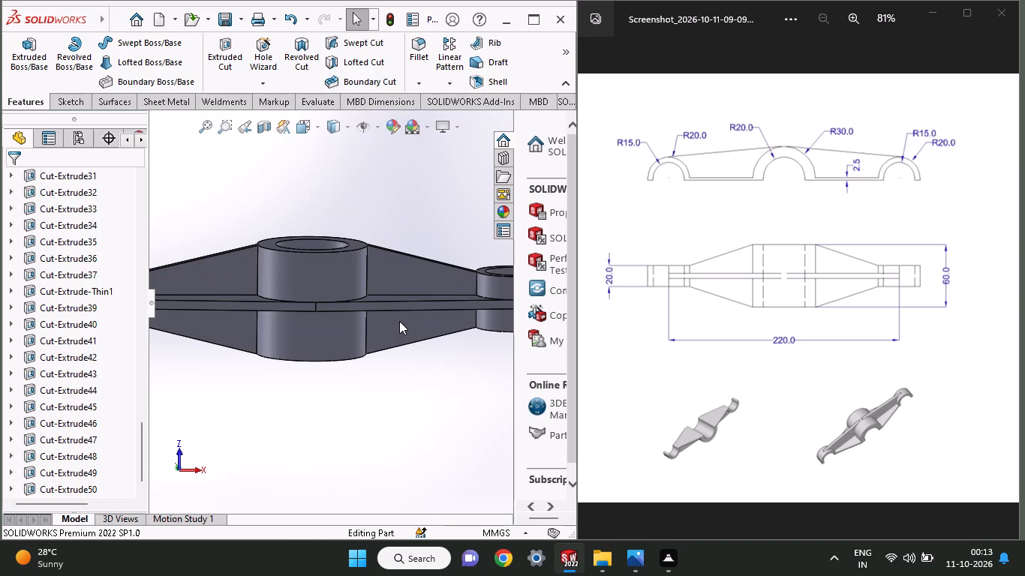
middle_click_drag(399, 321, 398, 193)
scroll(399, 294, "up", 1)
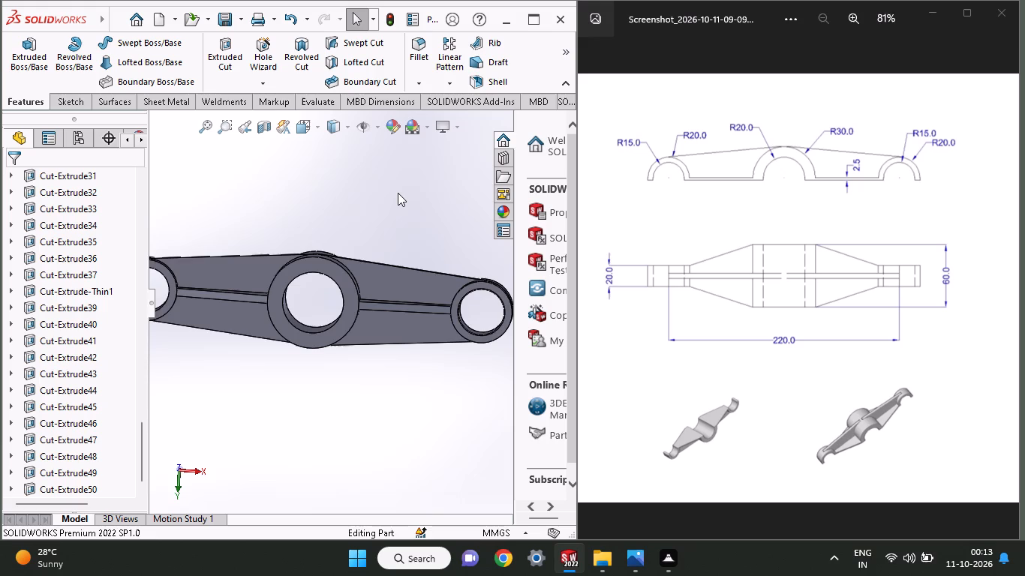
scroll(398, 193, "down", 1)
left_click(411, 304)
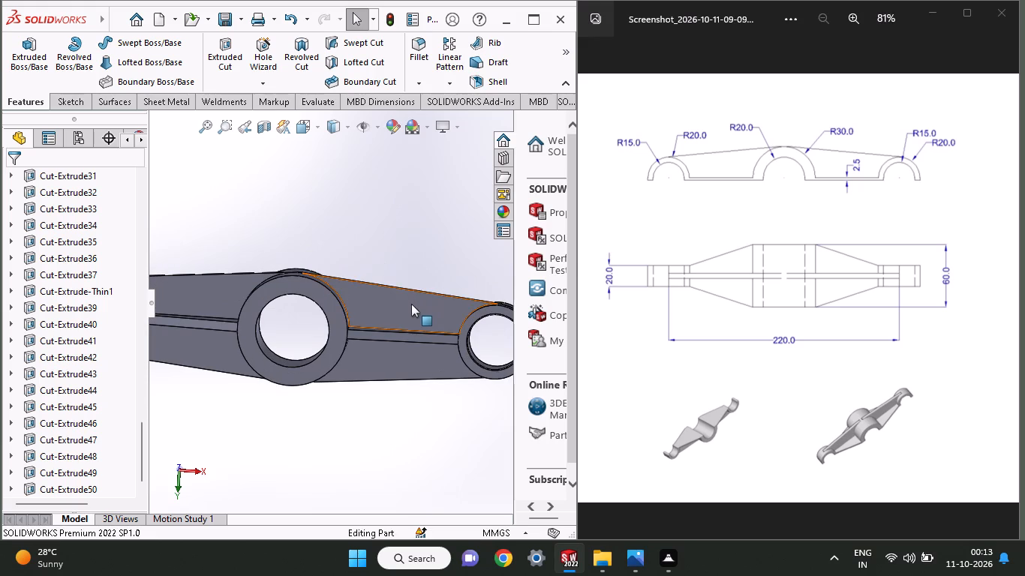
left_click(473, 265)
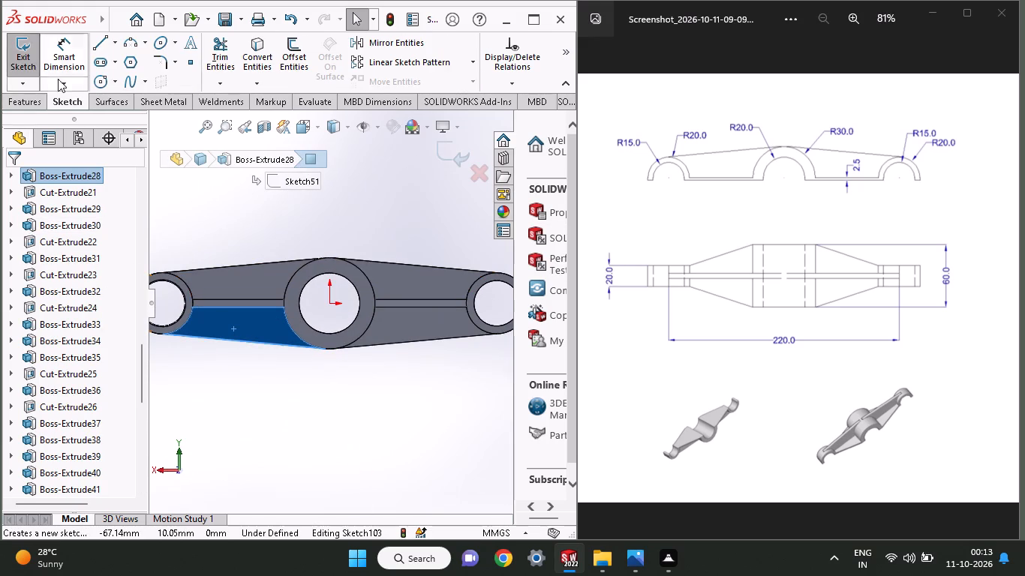
left_click(93, 40)
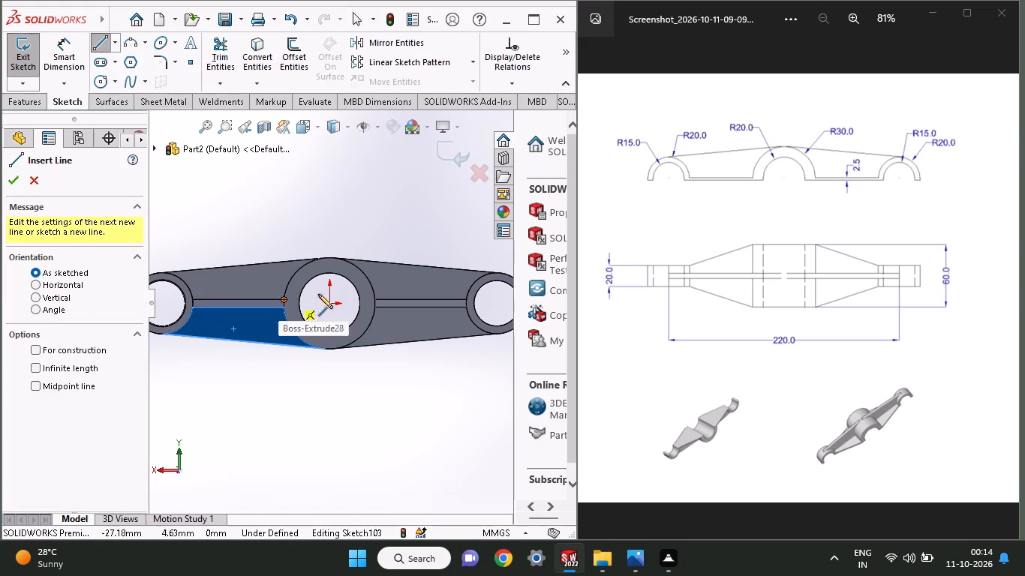
left_click(332, 307)
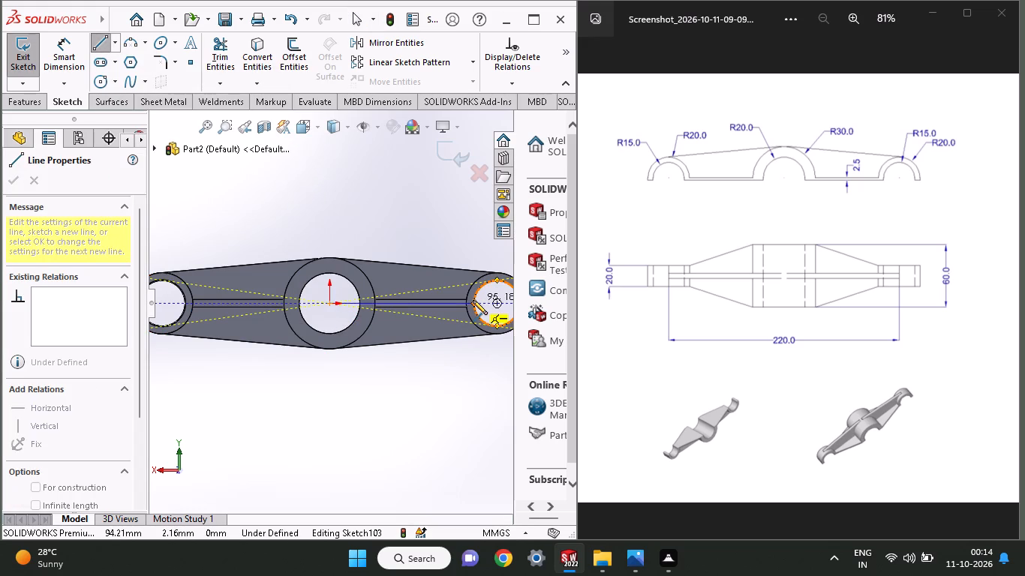
scroll(473, 300, "up", 4, "ctrl")
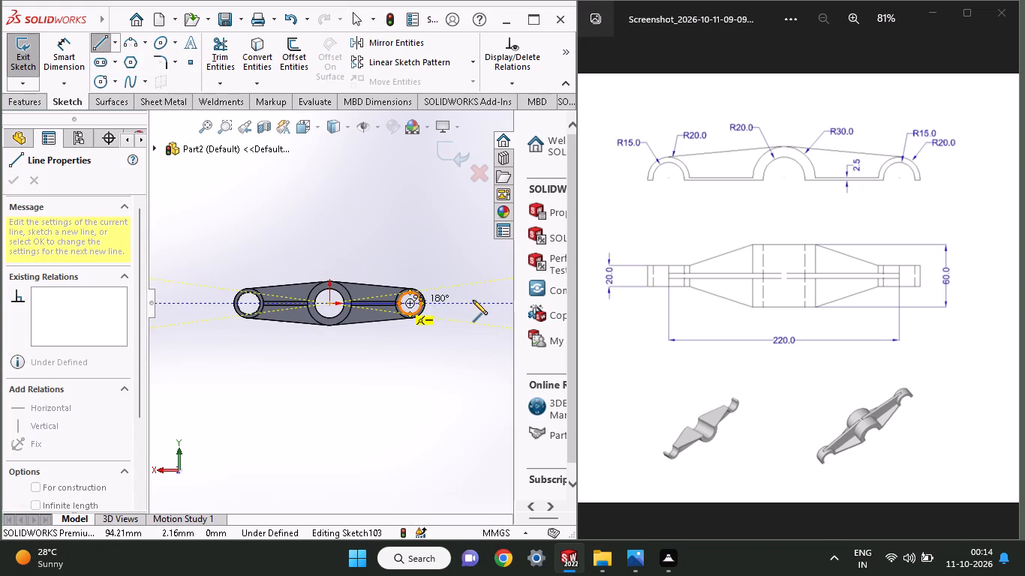
left_click(464, 307)
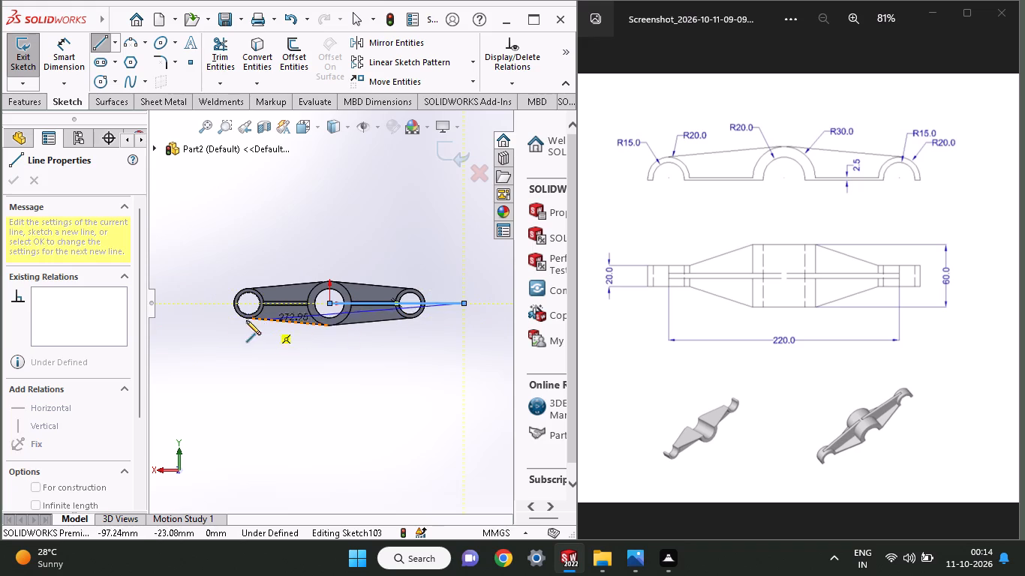
left_click(207, 305)
right_click(212, 245)
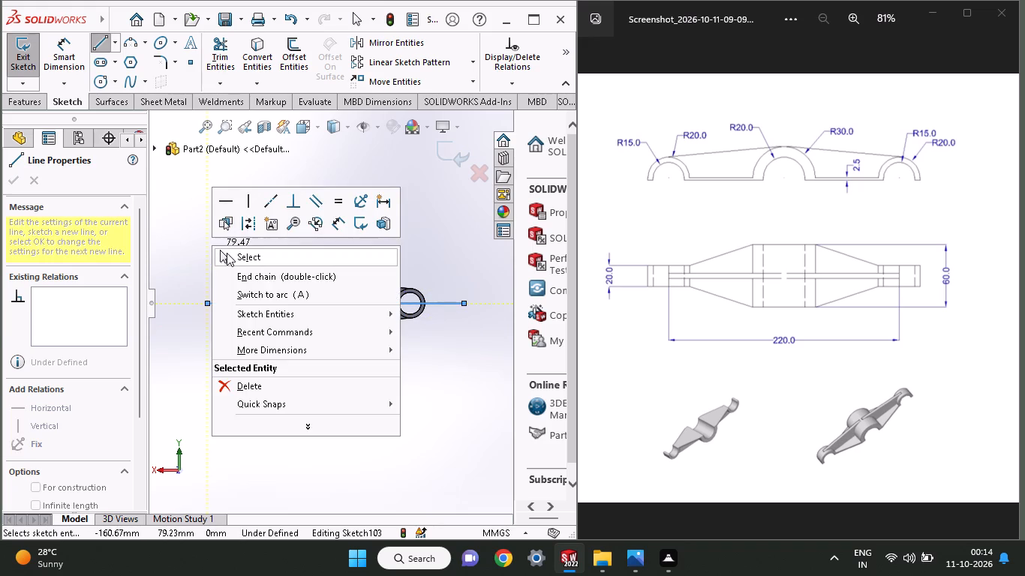
left_click(227, 253)
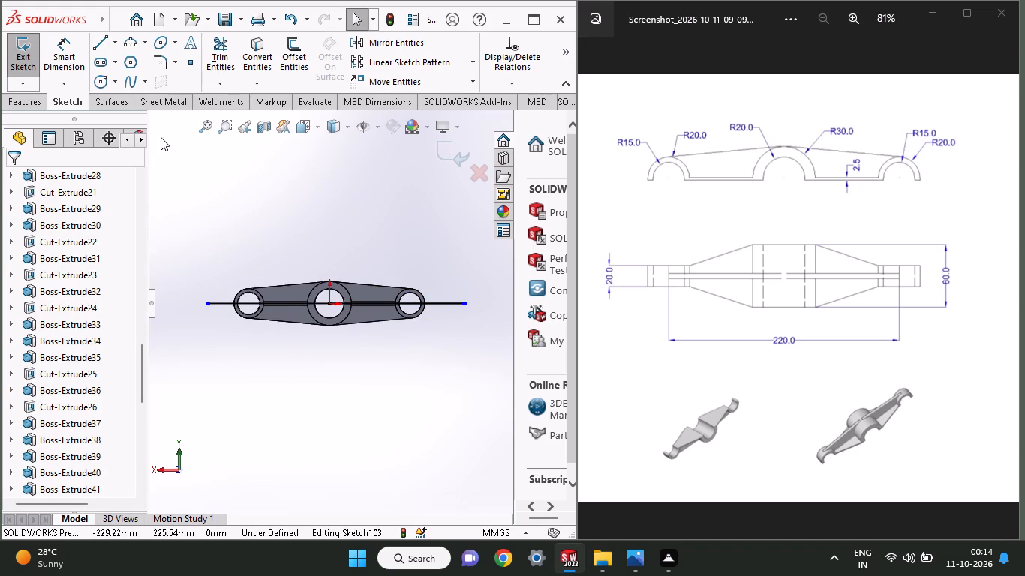
Sketch a corner rectangle about 350 by 61 mm on the -Y side of the centreline, starting at the line's end and covering half the arm.
left_click(568, 54)
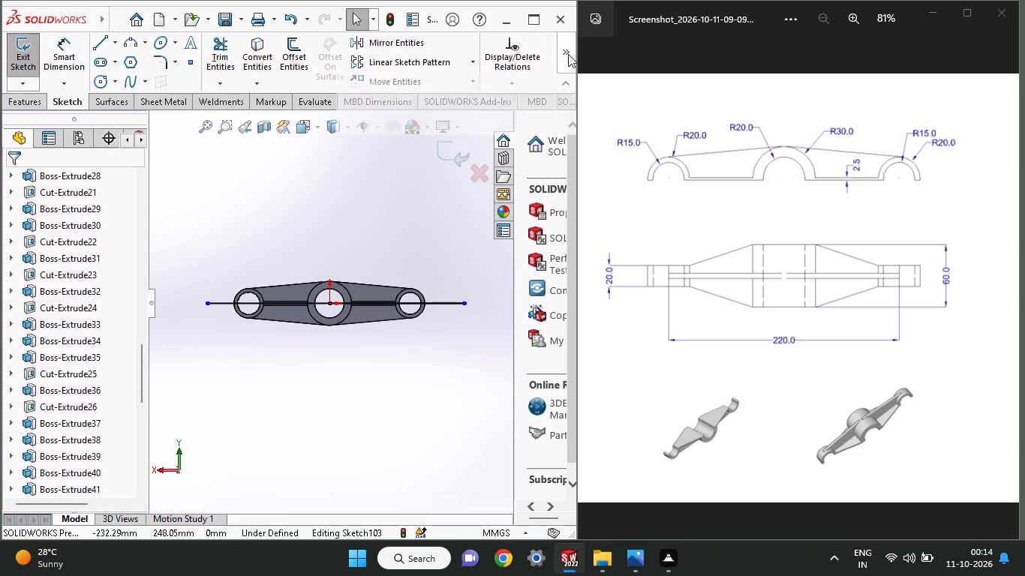
left_click(485, 93)
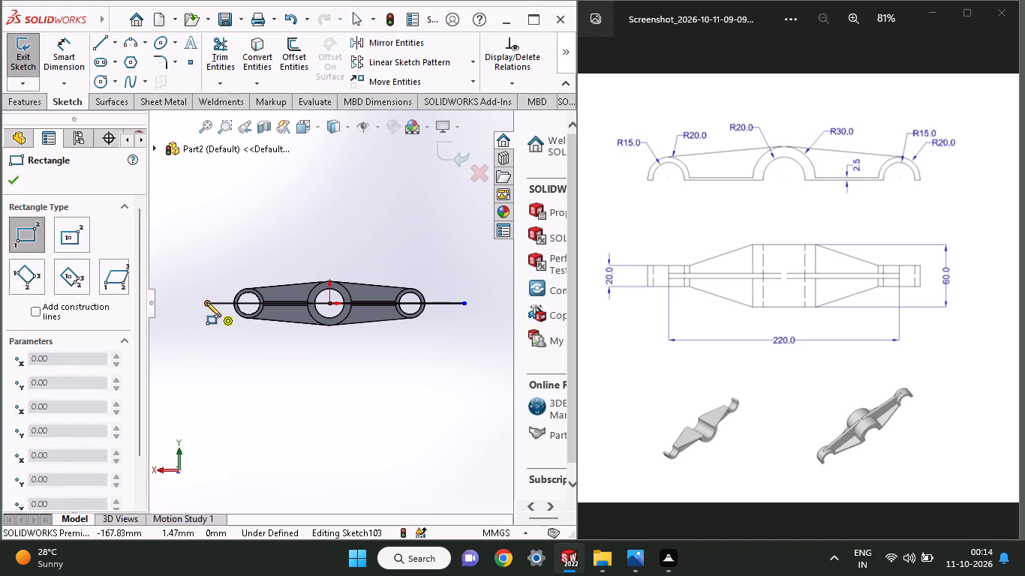
left_click(206, 302)
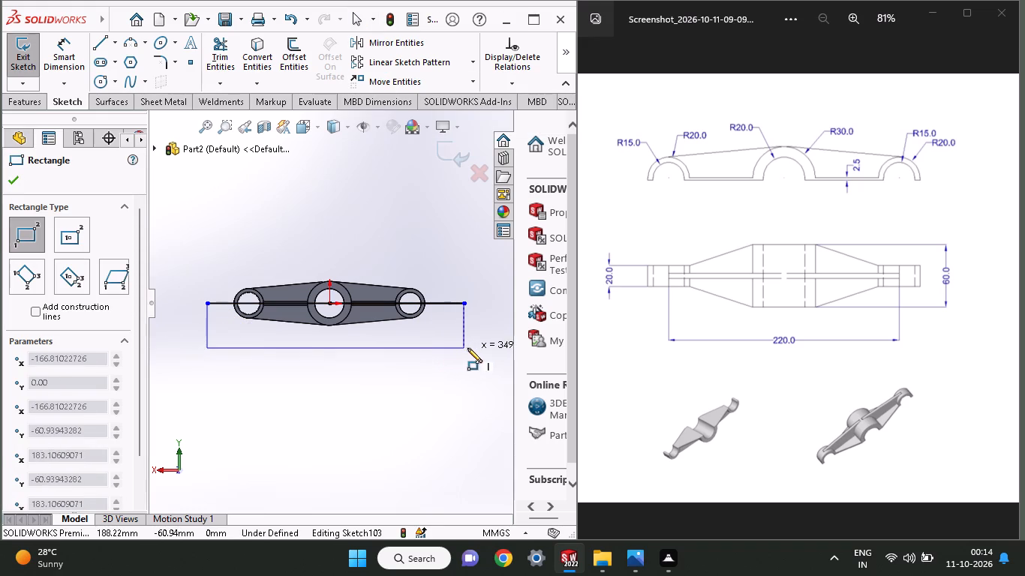
left_click(467, 348)
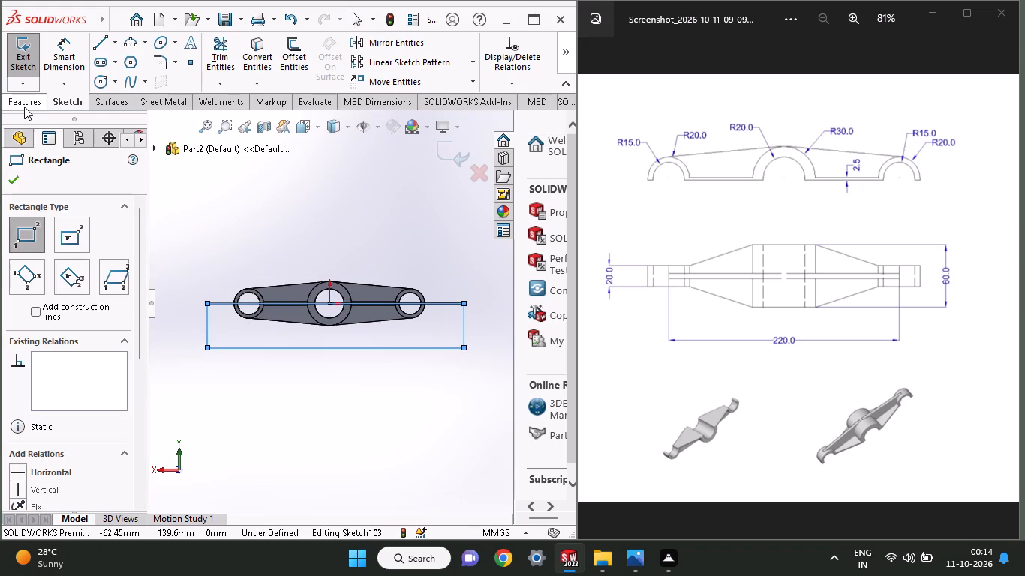
Cut-extrude the rectangle's regions blind, about 217 mm in Direction 1 and 214 mm in Direction 2, to remove the -Y half of the arm.
left_click(24, 106)
left_click(227, 58)
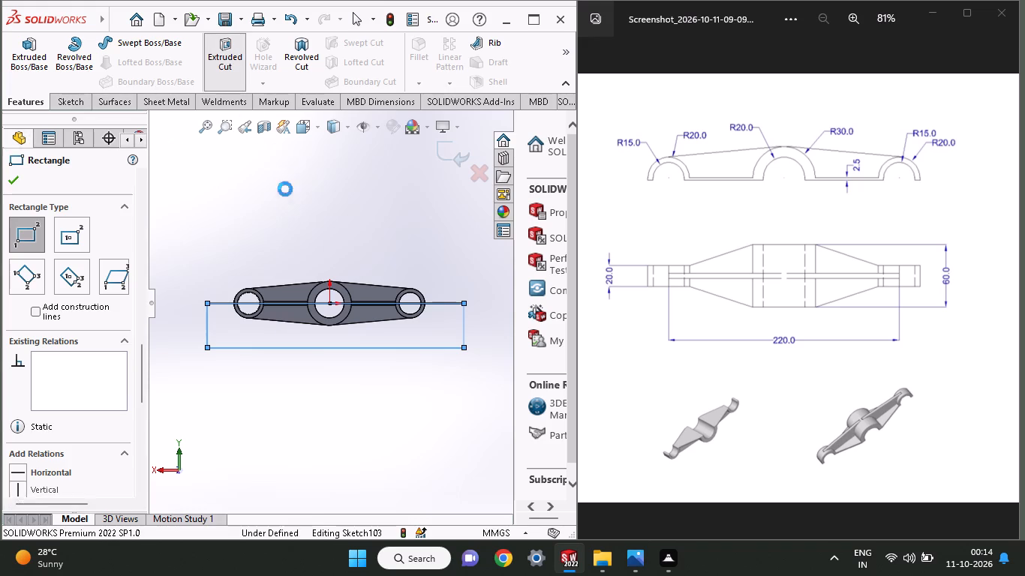
left_click(264, 325)
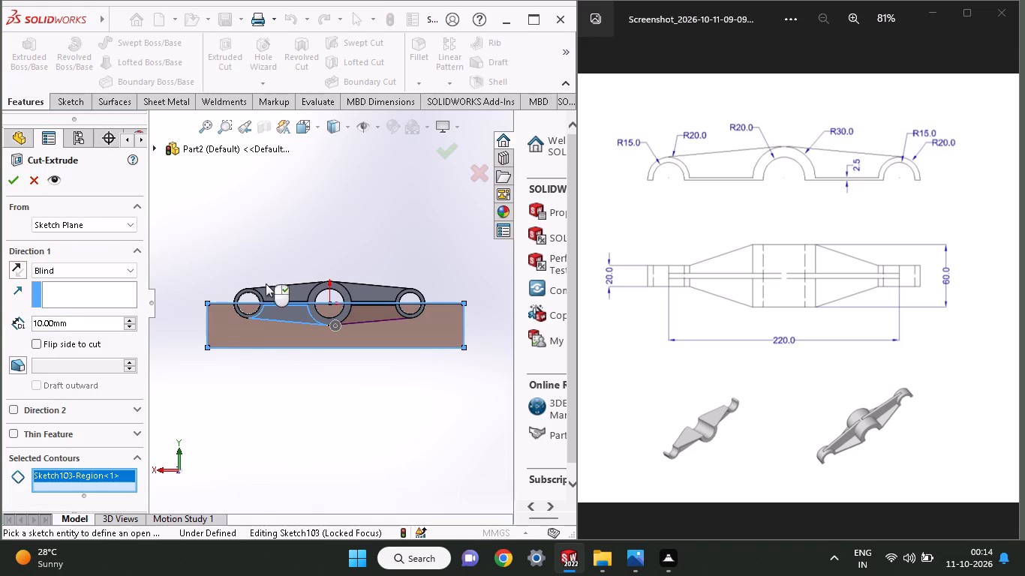
middle_click_drag(307, 202, 302, 250)
left_click_drag(337, 312, 374, 232)
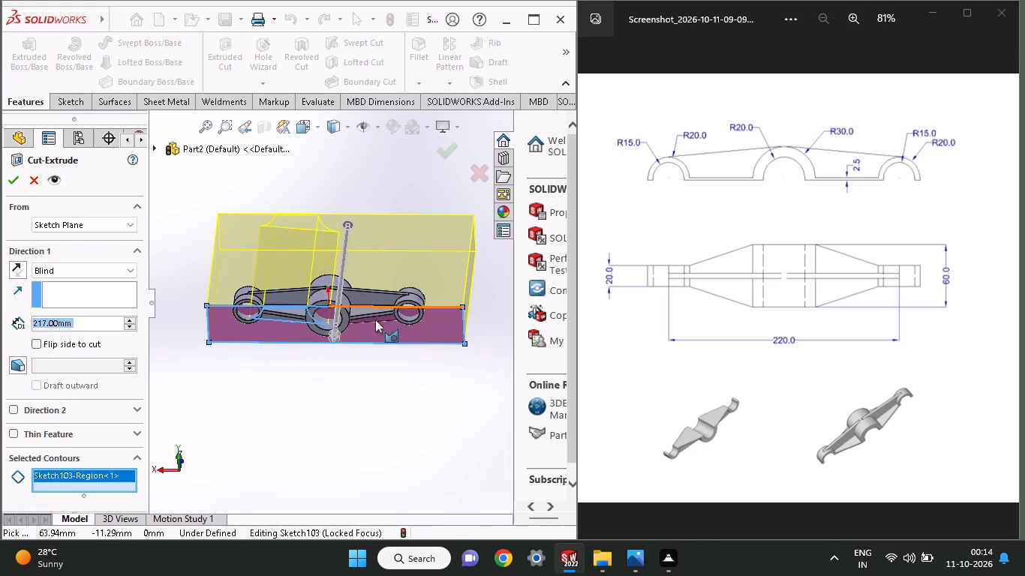
left_click_drag(339, 341, 316, 415)
middle_click_drag(329, 399, 326, 357)
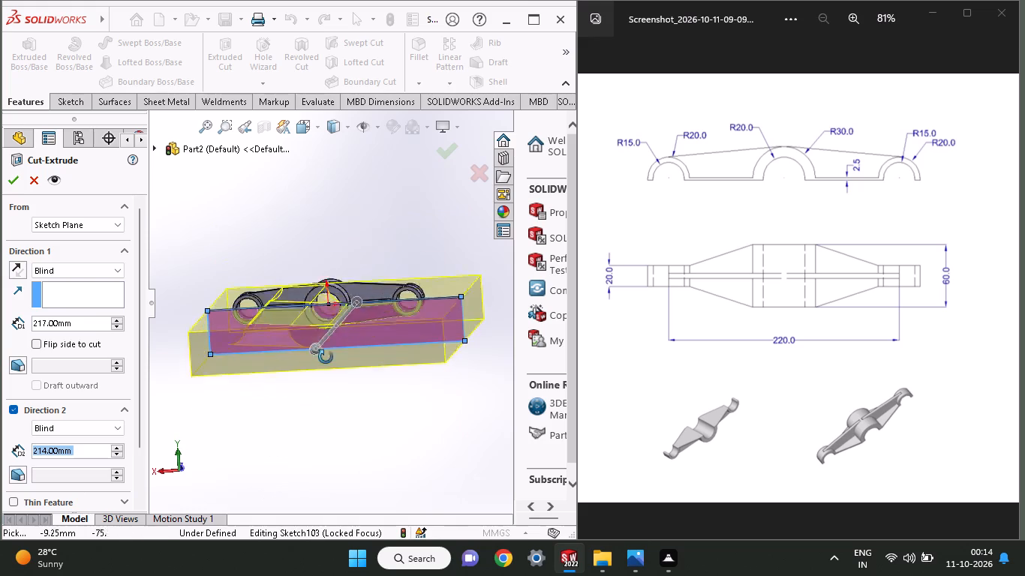
middle_click_drag(326, 357, 326, 346)
left_click(285, 316)
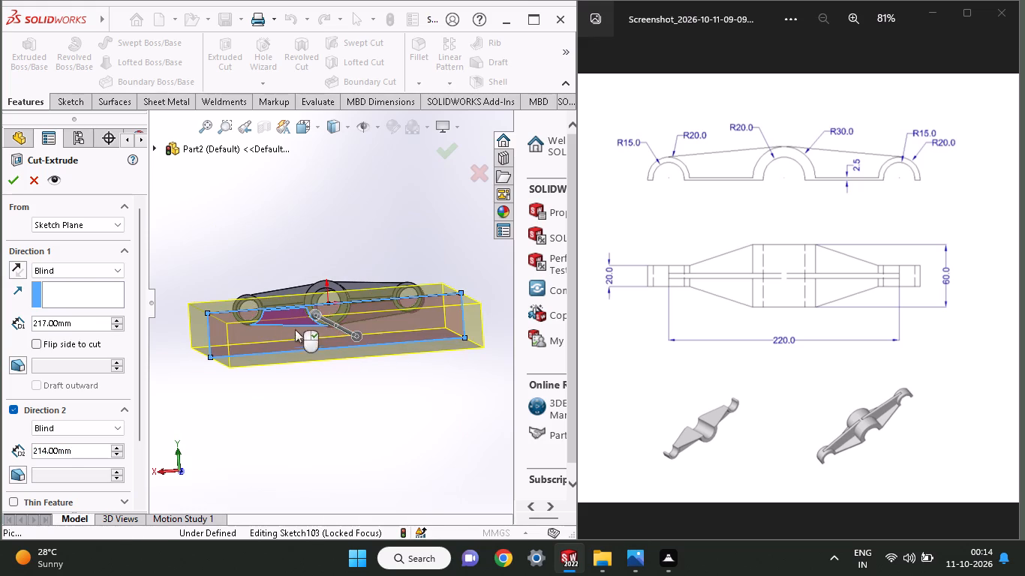
middle_click_drag(326, 369, 326, 394)
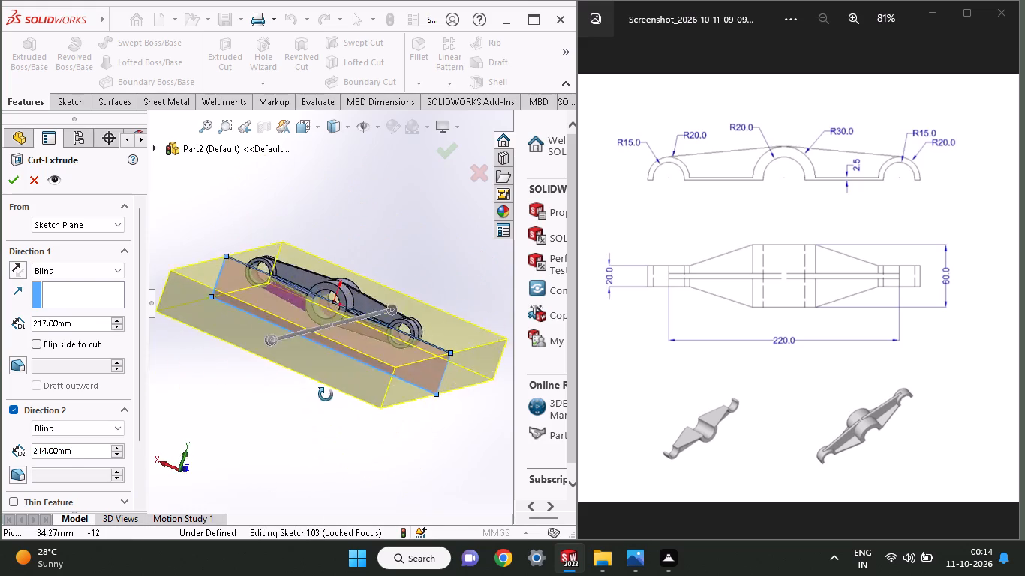
middle_click_drag(326, 394, 316, 424)
scroll(316, 424, "up", 1)
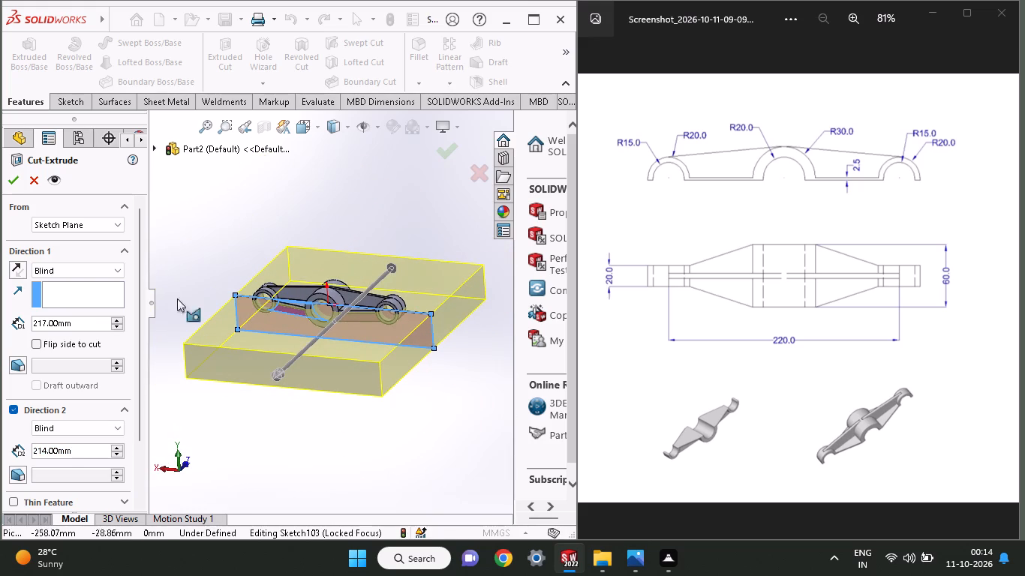
left_click(14, 178)
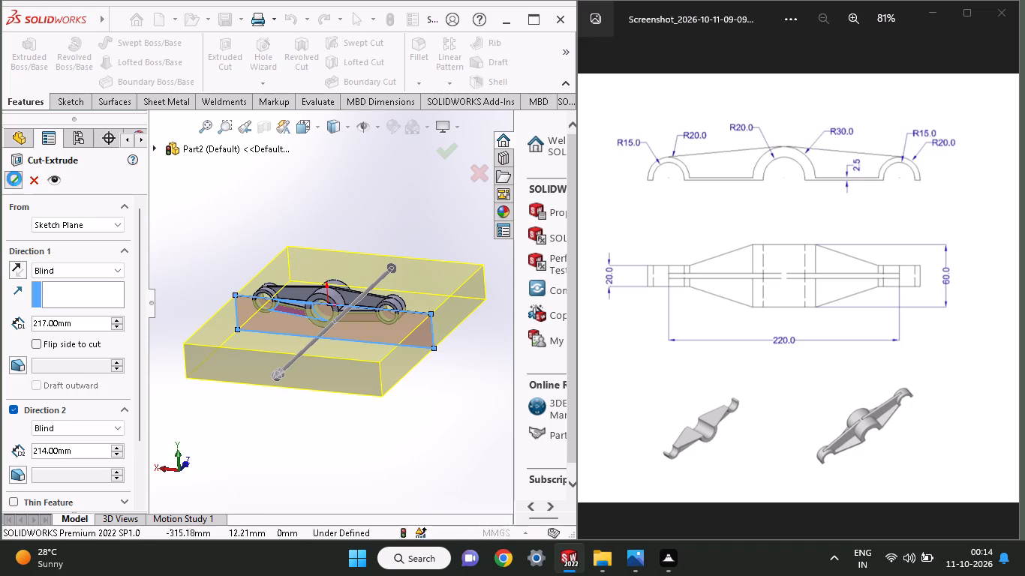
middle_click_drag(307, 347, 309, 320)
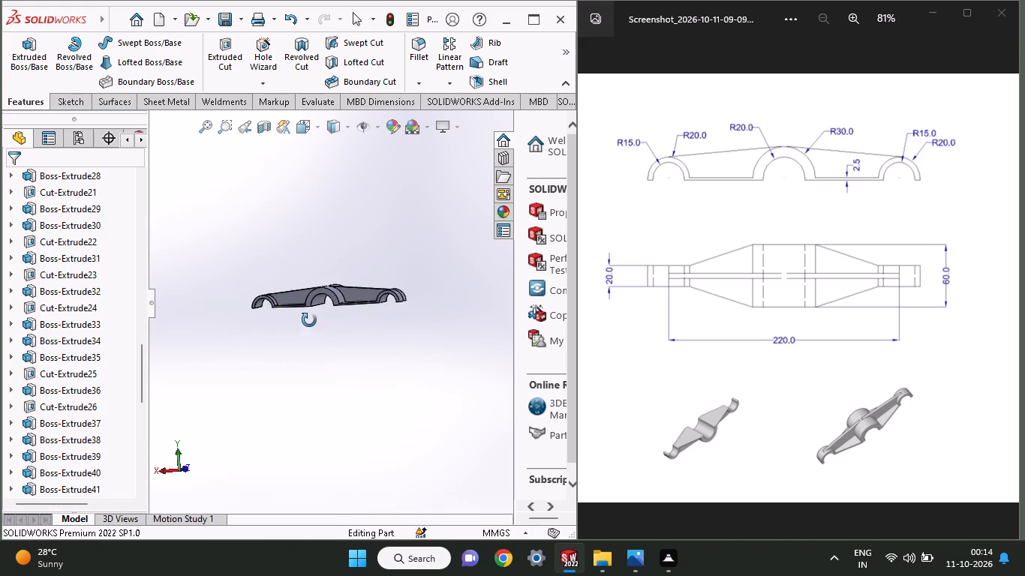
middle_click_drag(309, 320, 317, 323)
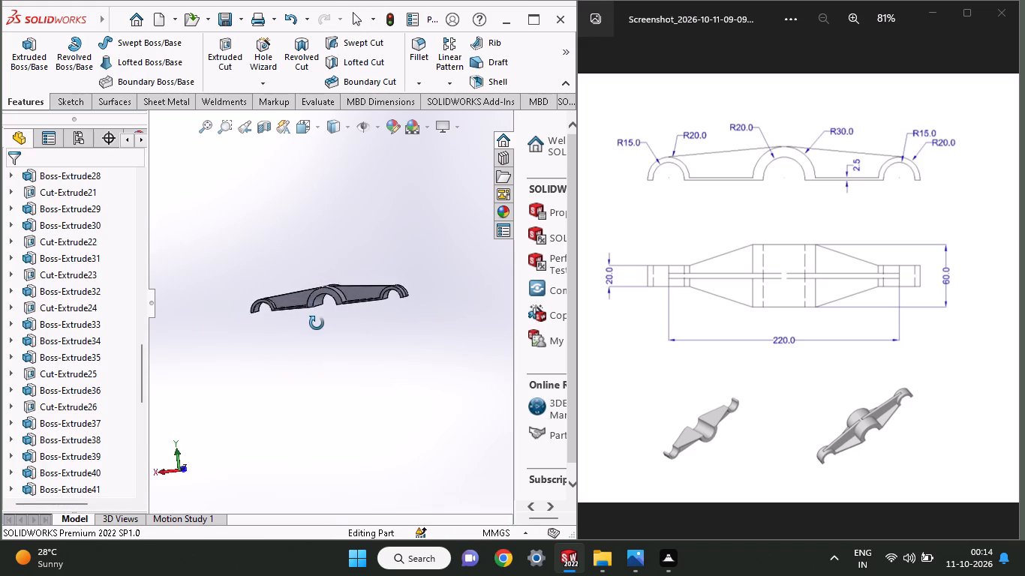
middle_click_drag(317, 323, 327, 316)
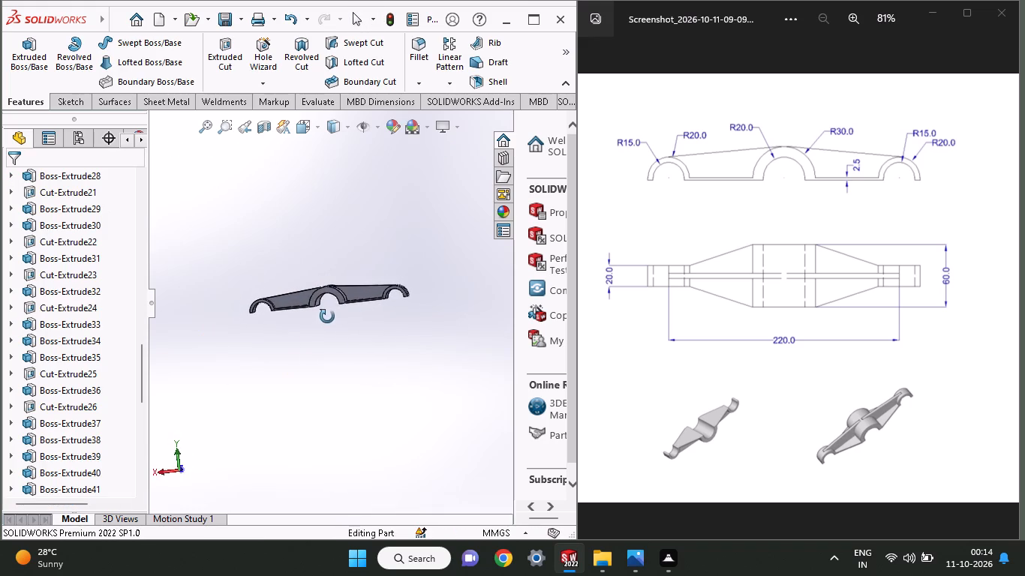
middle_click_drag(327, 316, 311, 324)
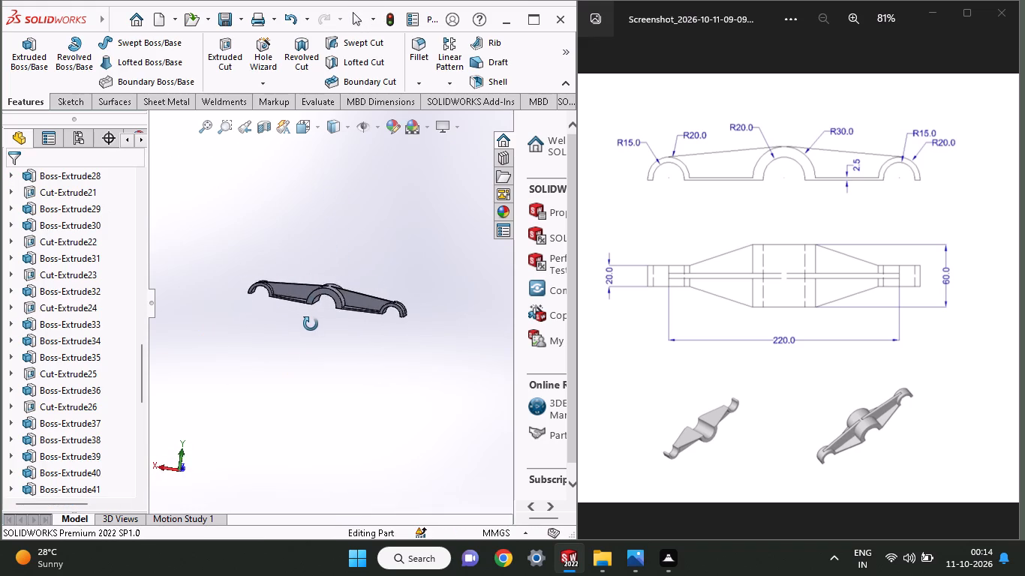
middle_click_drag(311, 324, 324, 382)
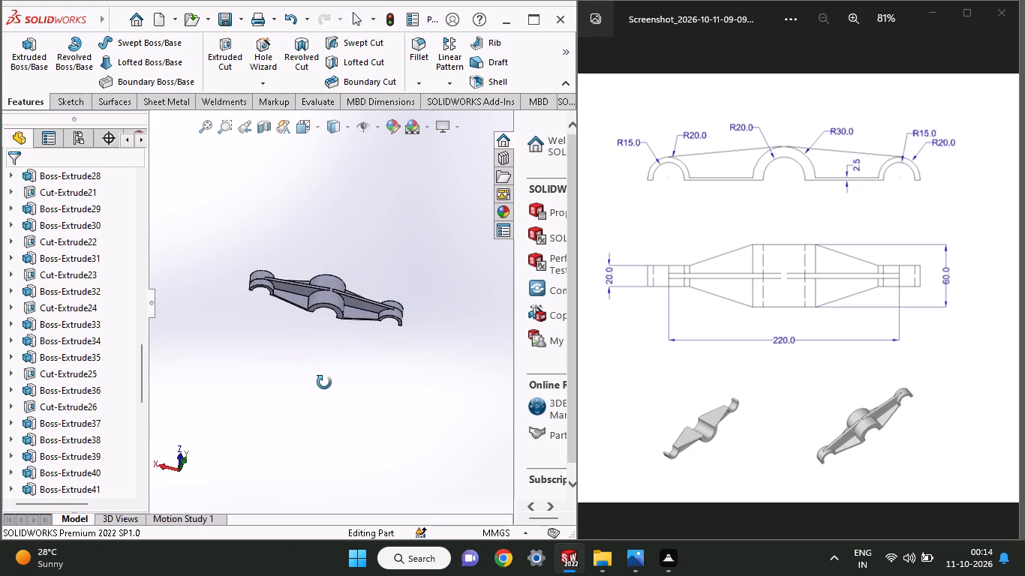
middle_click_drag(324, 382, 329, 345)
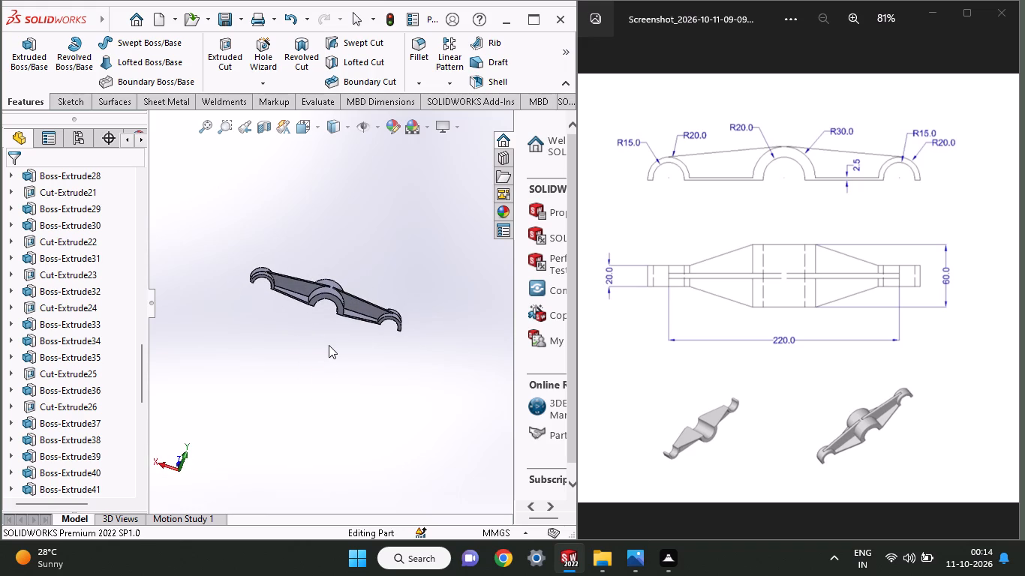
Save the part in the Documents folder as a SOLIDWORKS Part named 100 ex-102.
left_click(241, 22)
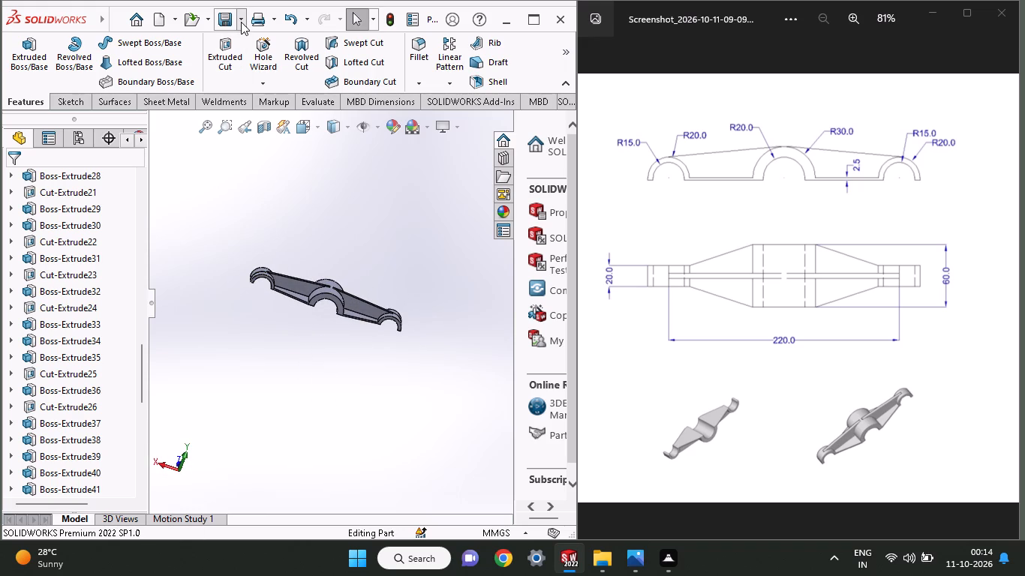
left_click(243, 55)
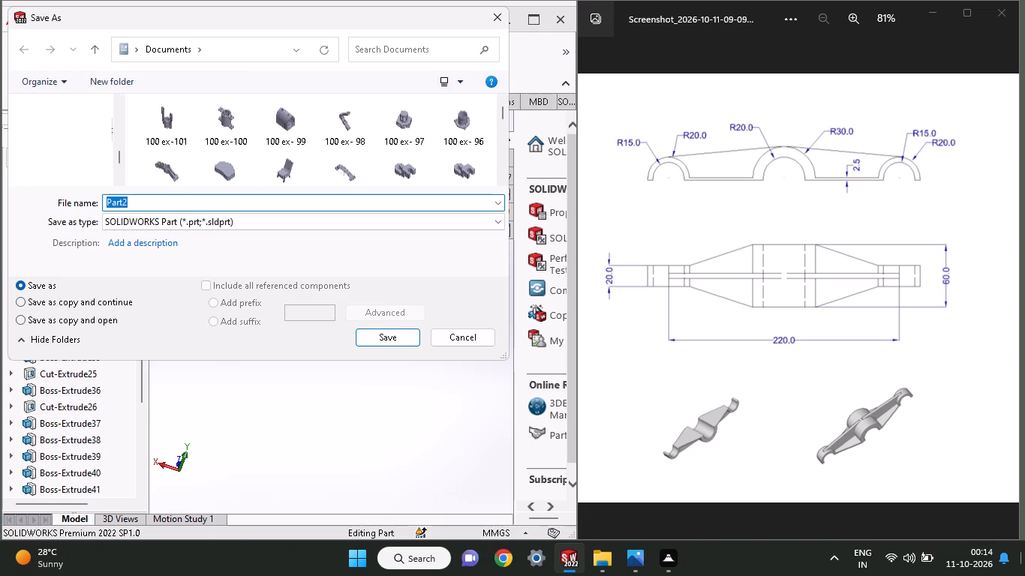
type("100")
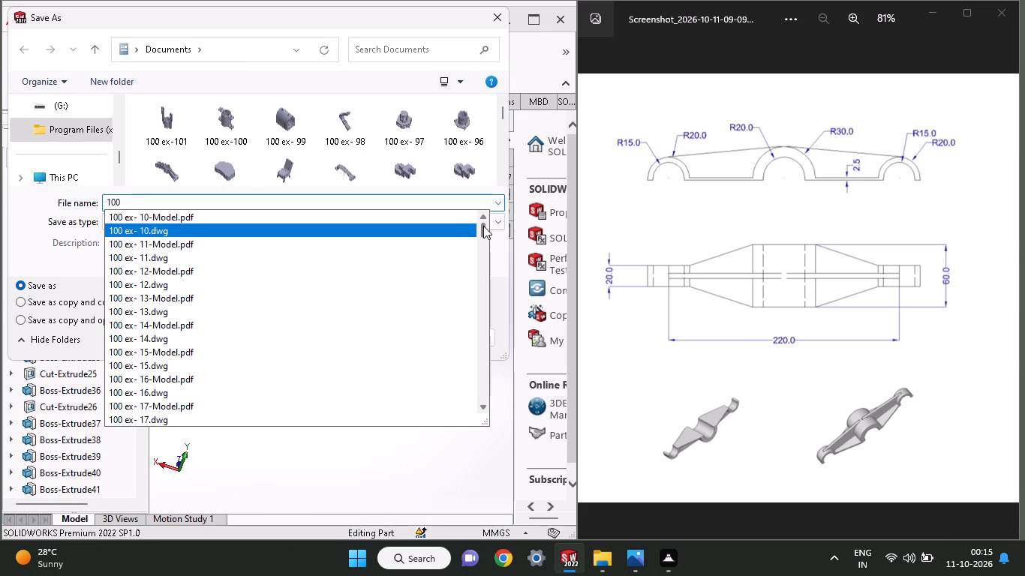
left_click_drag(483, 226, 516, 423)
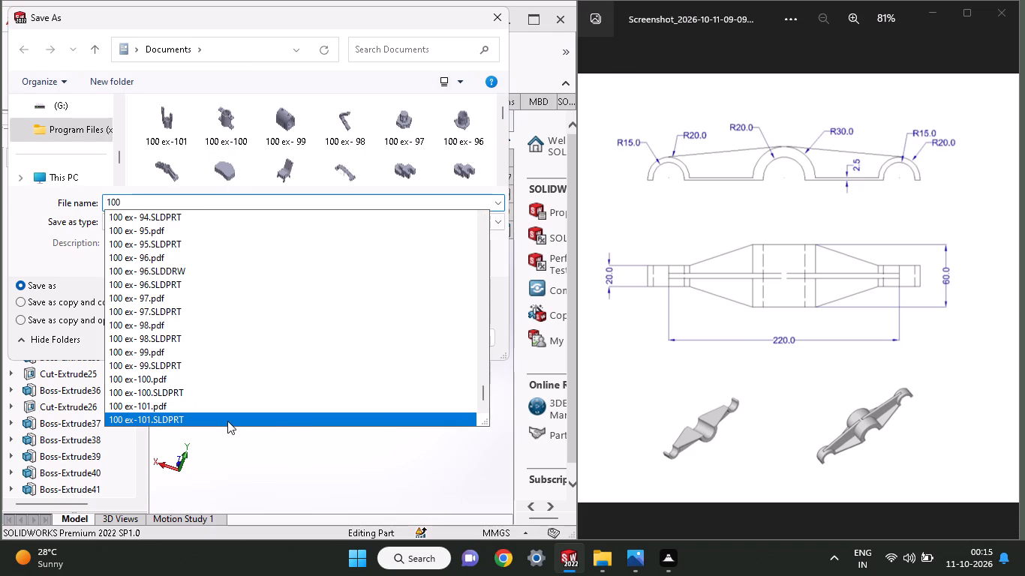
left_click(227, 421)
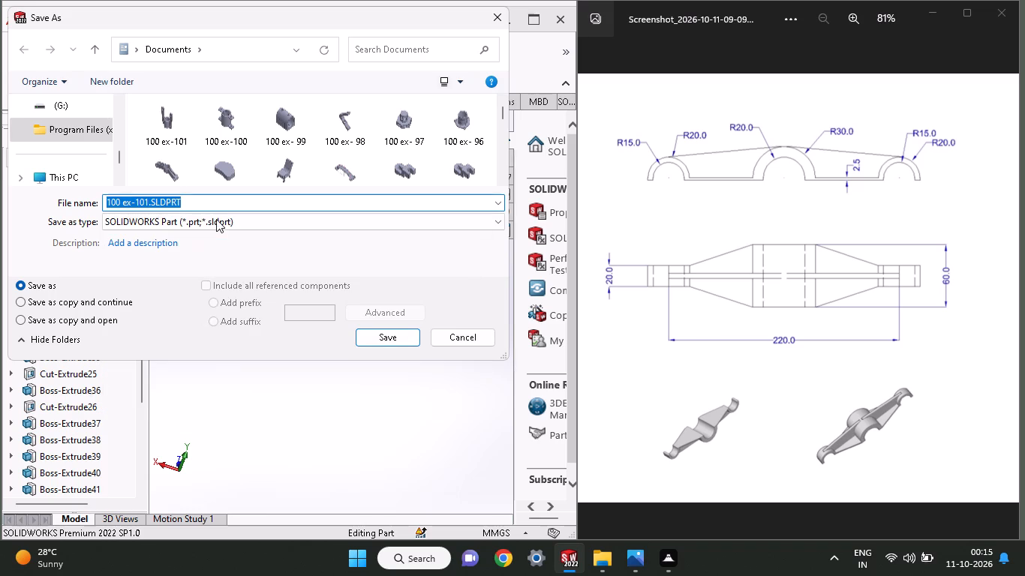
left_click(226, 199)
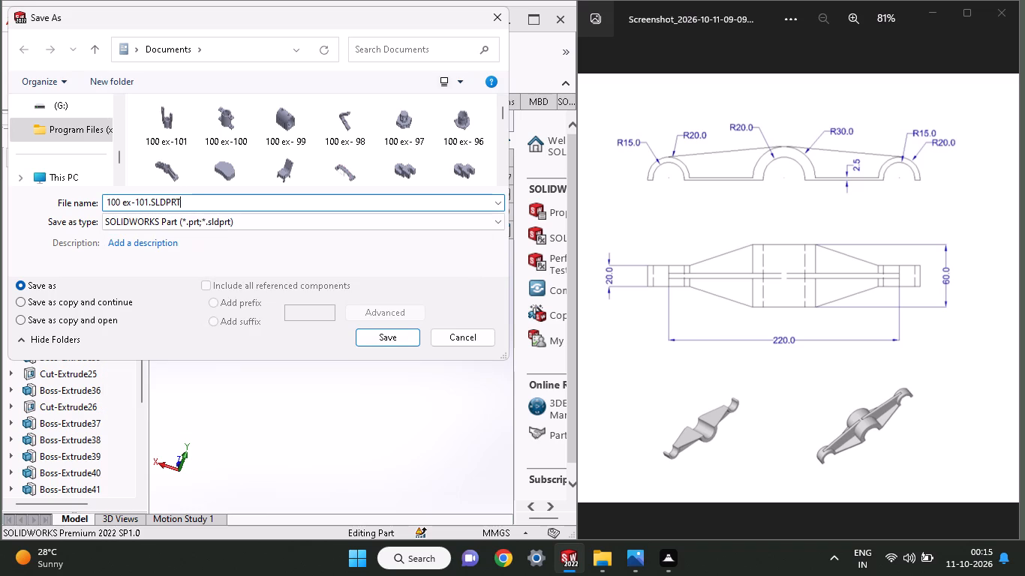
key("BackSpace")
key("BackSpace")
key("BackSpace")
key("BackSpace")
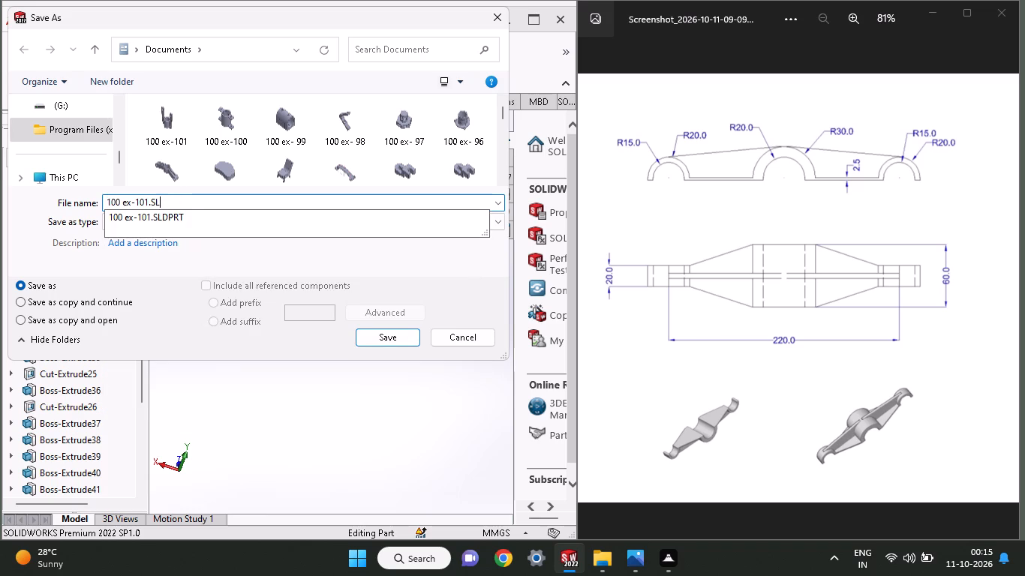
key("BackSpace")
key("BackSpace")
key("BackSpace")
key("BackSpace")
key("2")
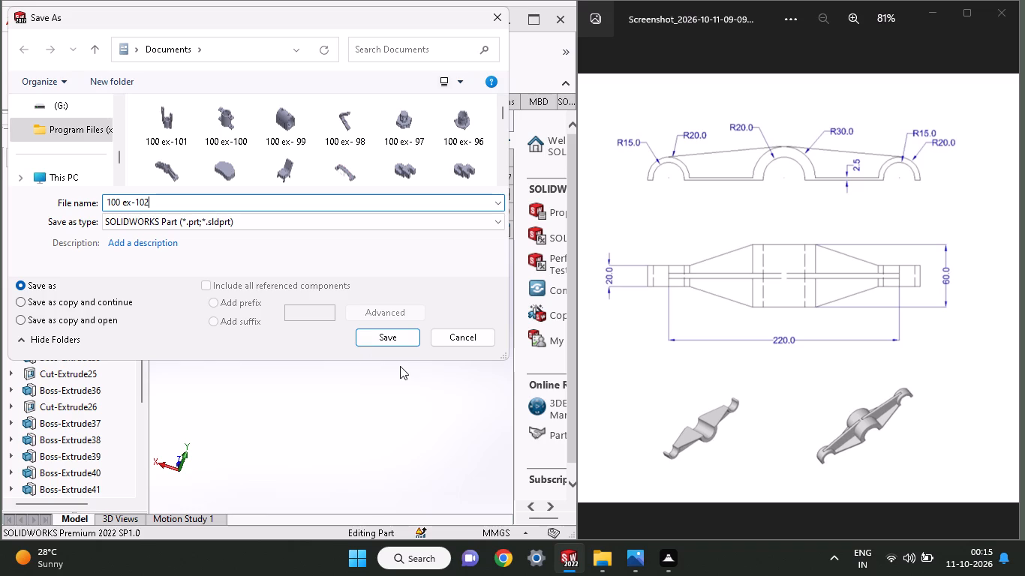
left_click(383, 337)
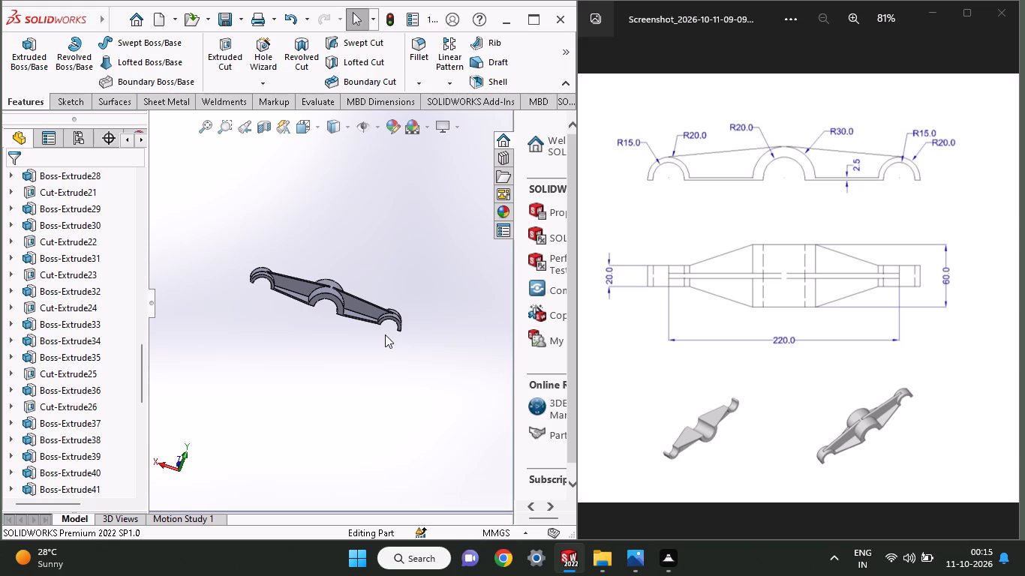
Examine the finished half-boss link arm from several sides, comparing its bosses and webs with the reference drawing's isometric views.
scroll(385, 334, "down", 1)
middle_click_drag(385, 334, 328, 356)
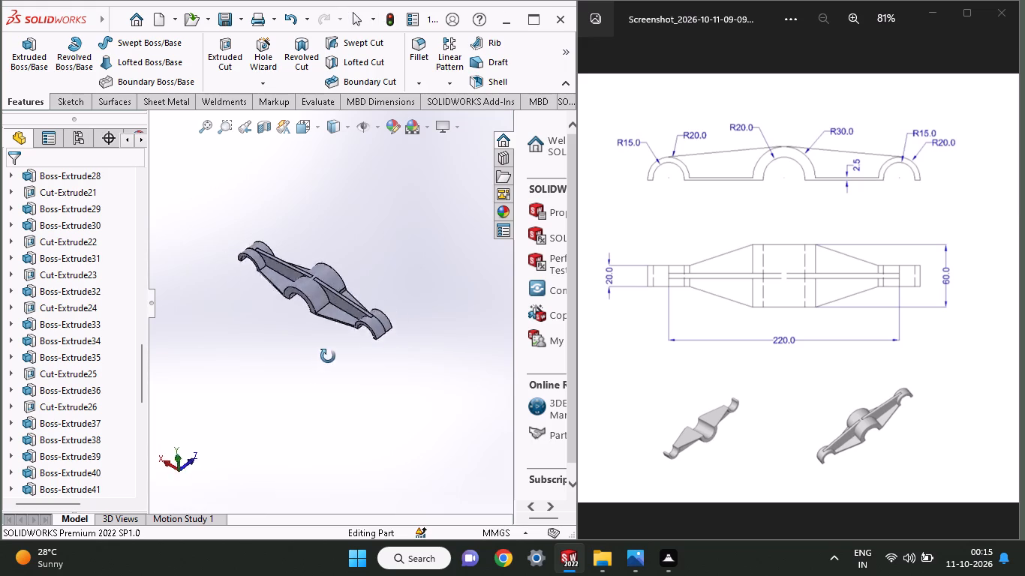
middle_click_drag(328, 356, 381, 364)
scroll(381, 364, "up", 1)
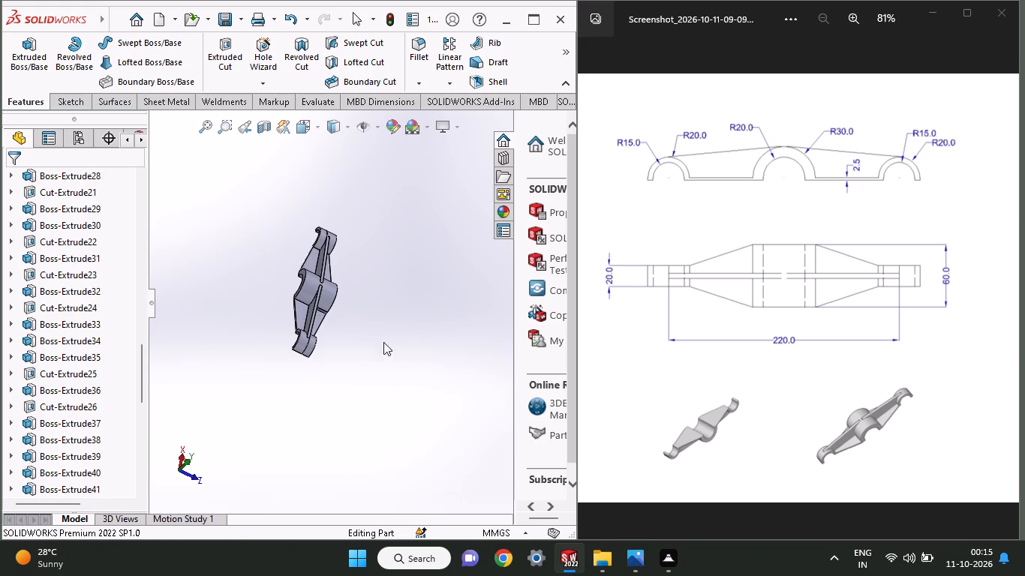
middle_click_drag(388, 312, 503, 320)
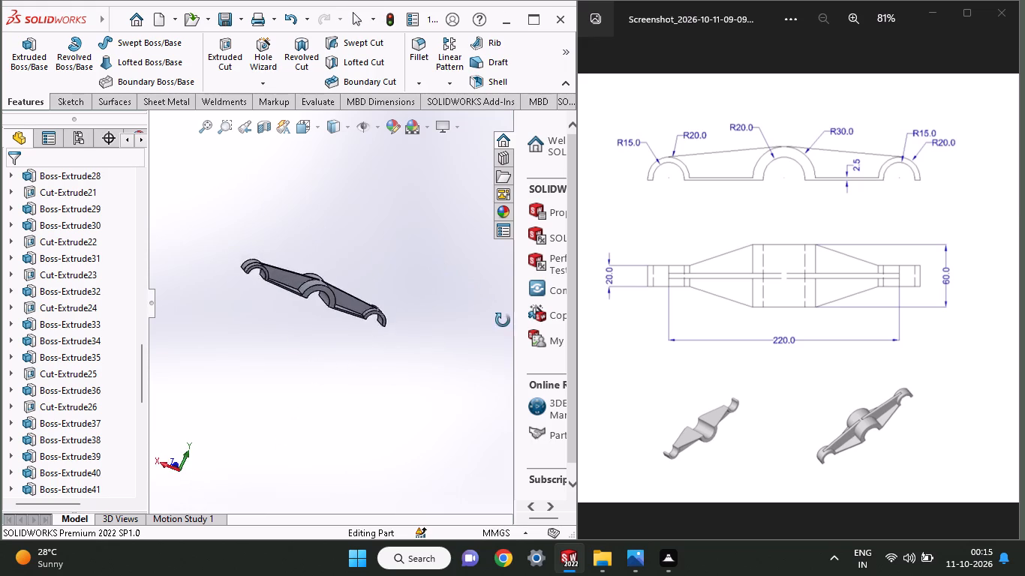
middle_click_drag(503, 320, 428, 348)
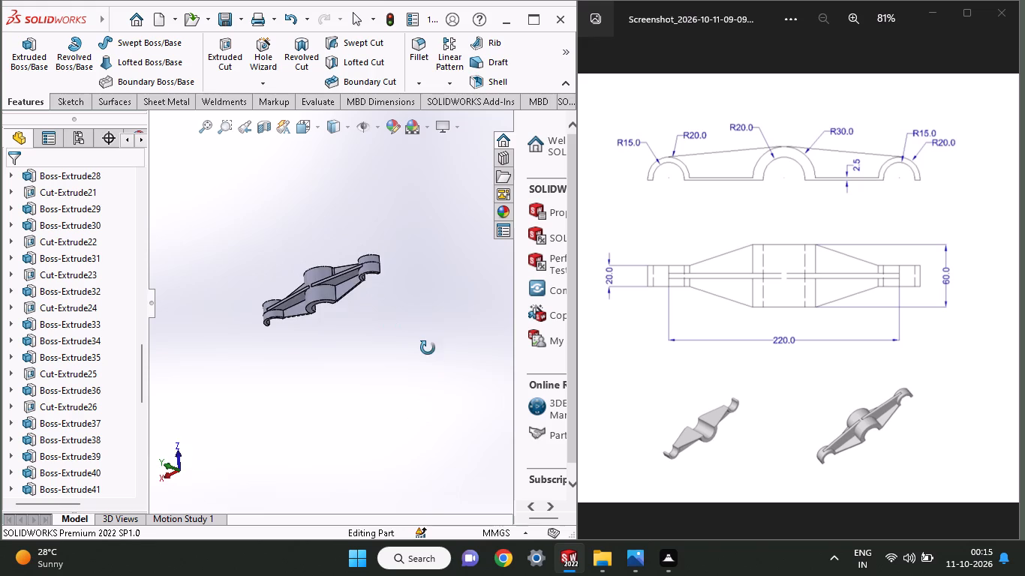
middle_click_drag(428, 348, 452, 442)
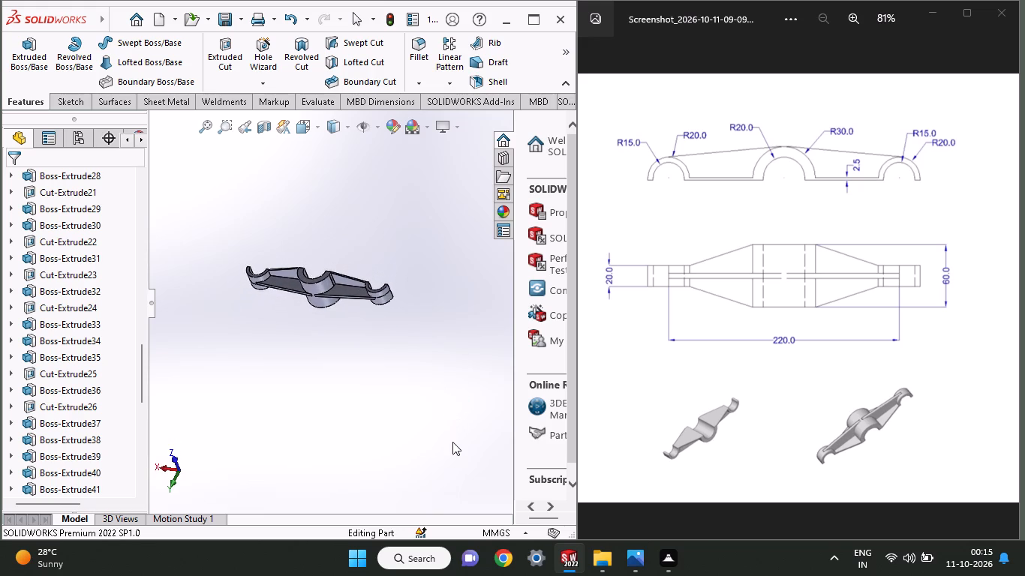
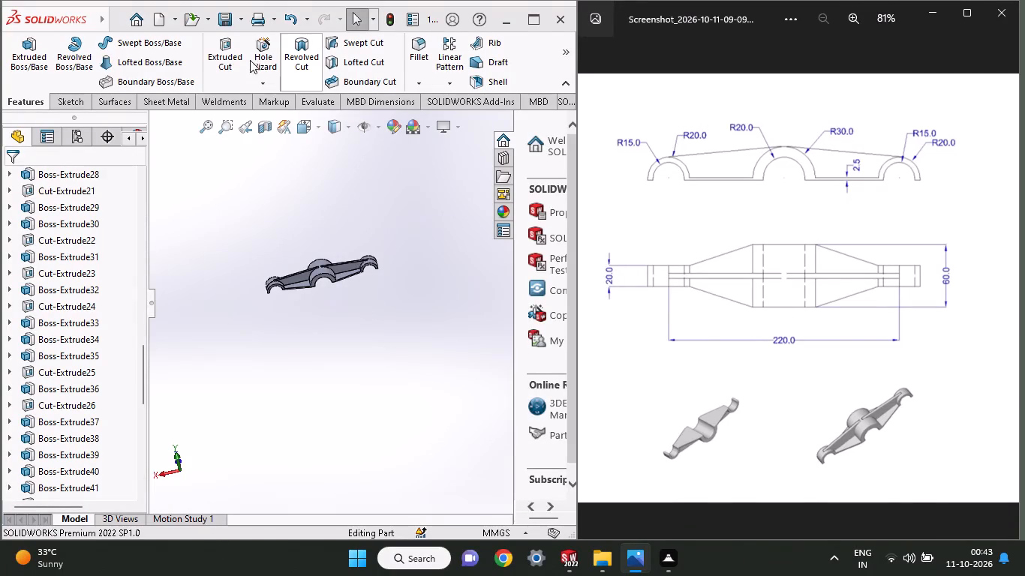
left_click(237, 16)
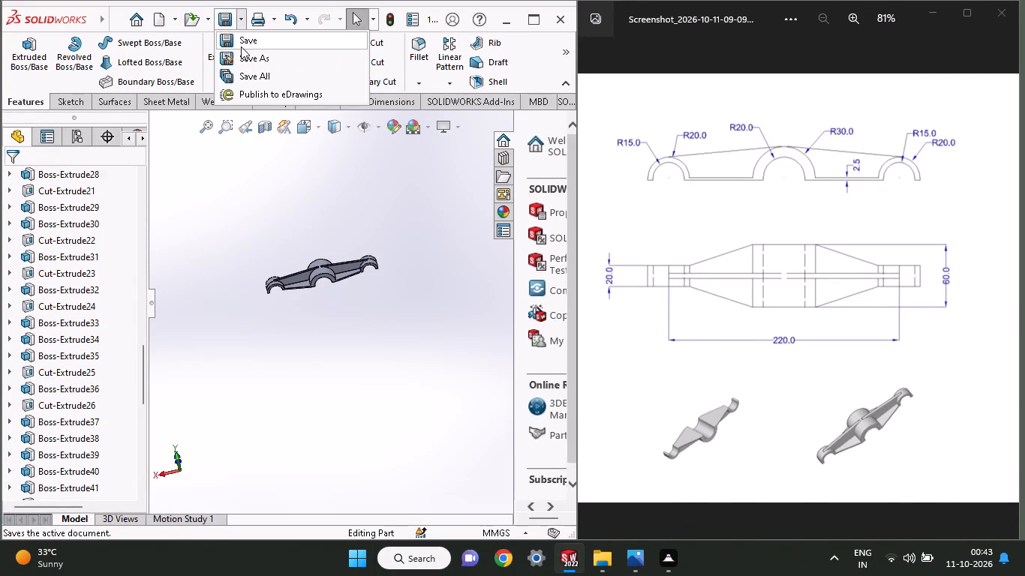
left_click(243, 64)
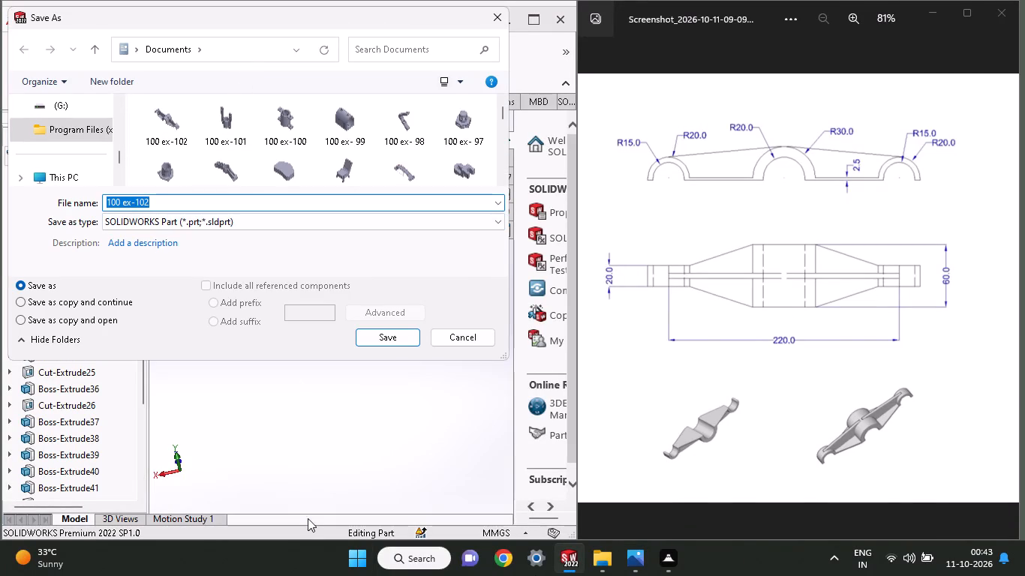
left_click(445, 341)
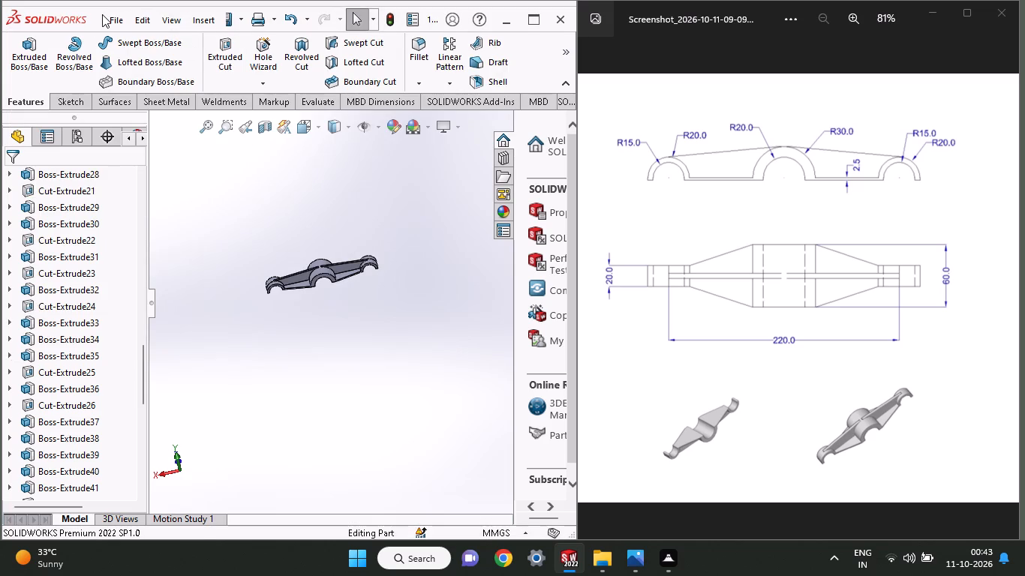
Make a drawing from the part using the A (ANSI) Landscape sheet size.
left_click(102, 14)
left_click(110, 16)
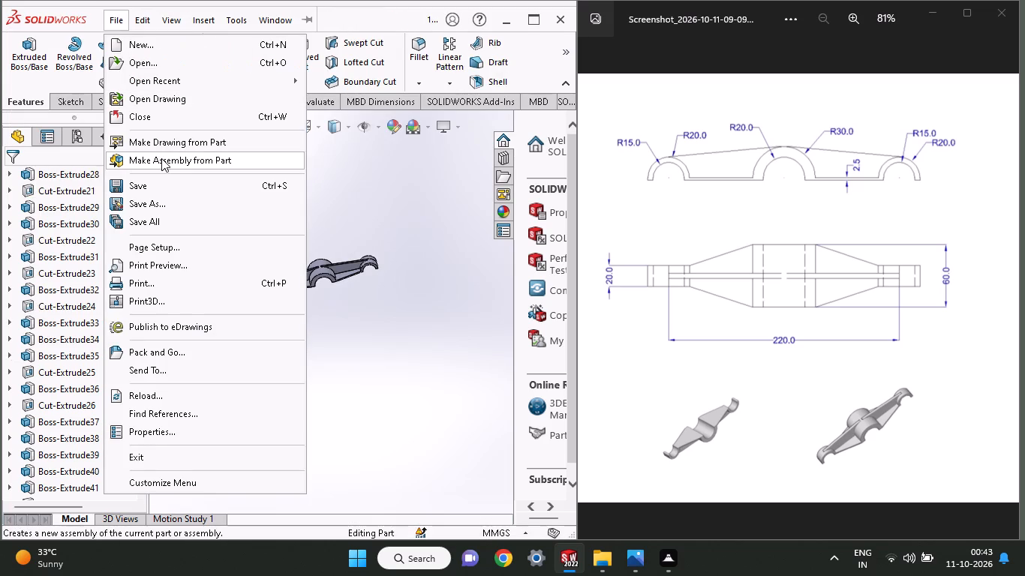
left_click(162, 136)
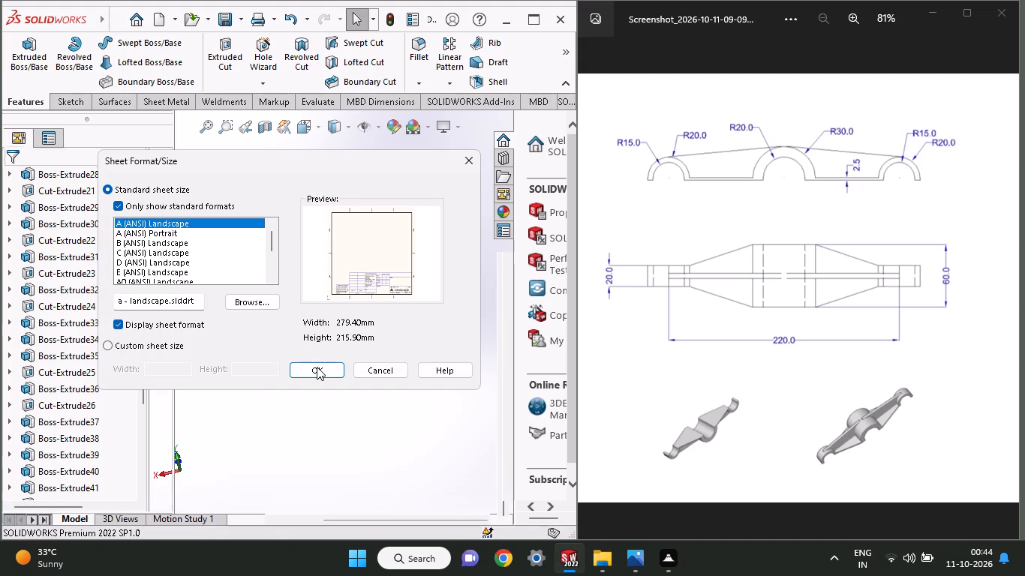
left_click(317, 367)
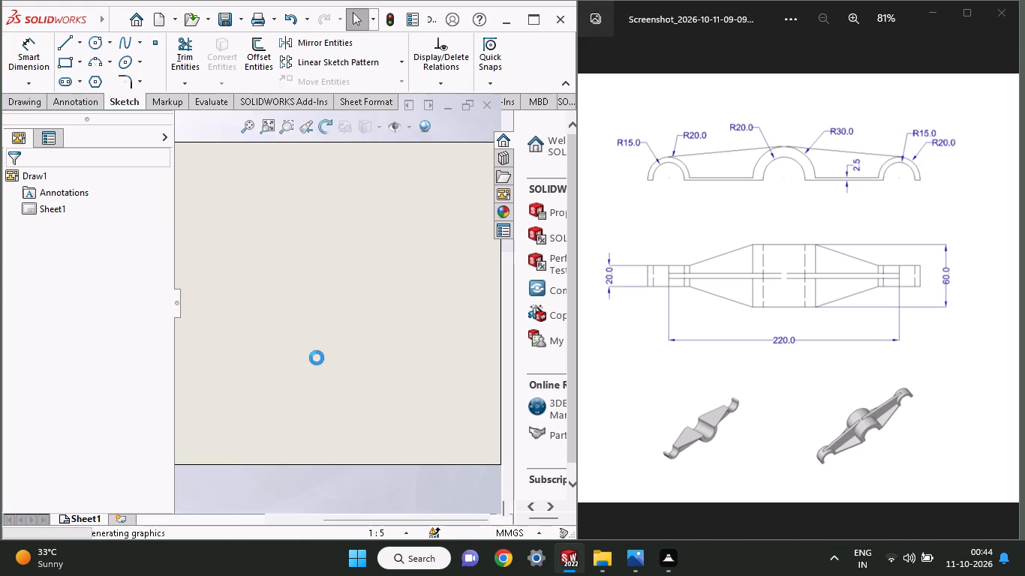
Delete Sheet1 from the new drawing.
left_click_drag(315, 337, 328, 407)
right_click(329, 386)
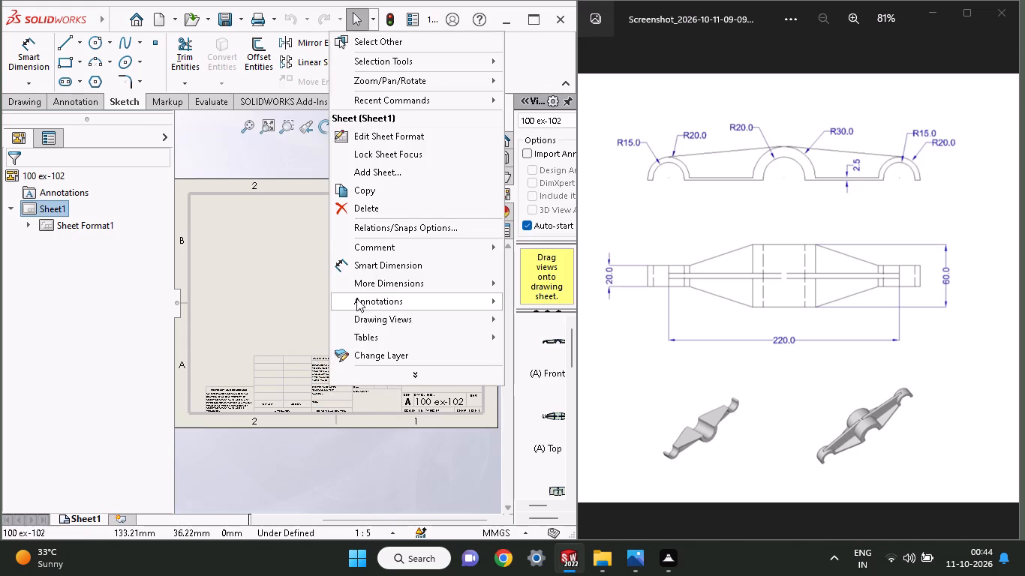
left_click(376, 211)
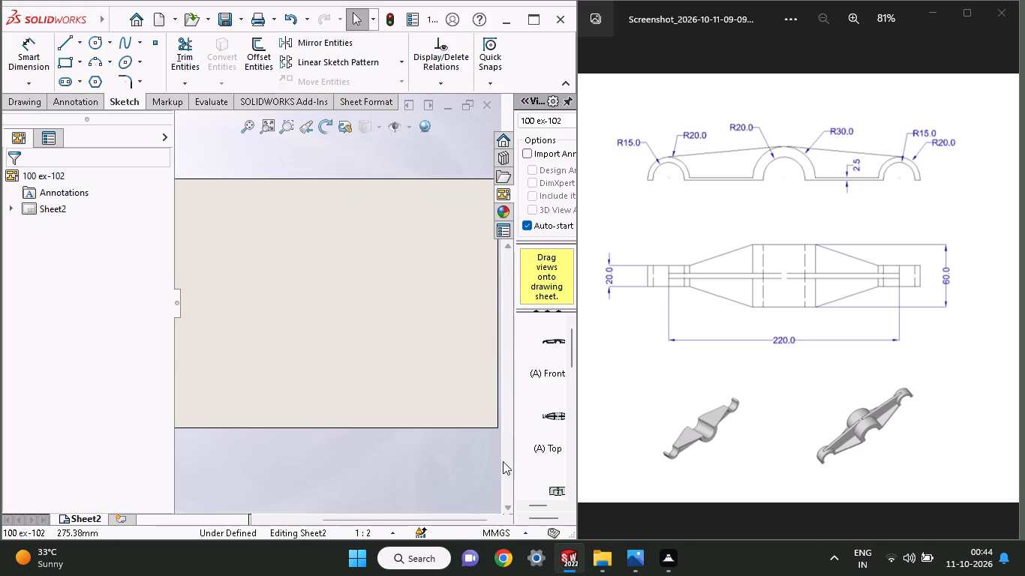
Place the part's Front view on the upper part of the sheet and project the top view directly below it.
left_click_drag(515, 460, 461, 464)
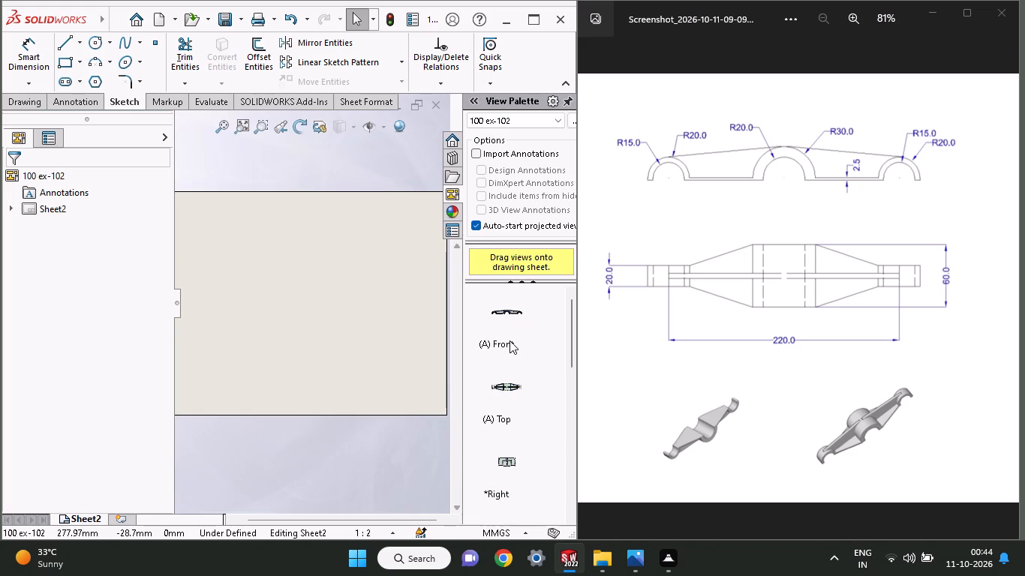
scroll(500, 306, "up", 1)
left_click_drag(500, 306, 268, 237)
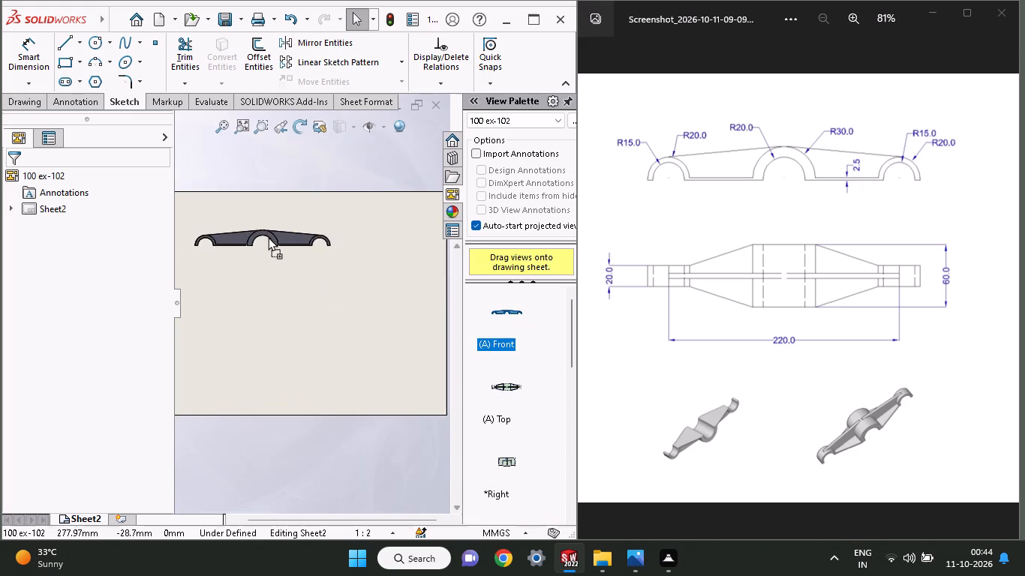
left_click_drag(268, 237, 335, 228)
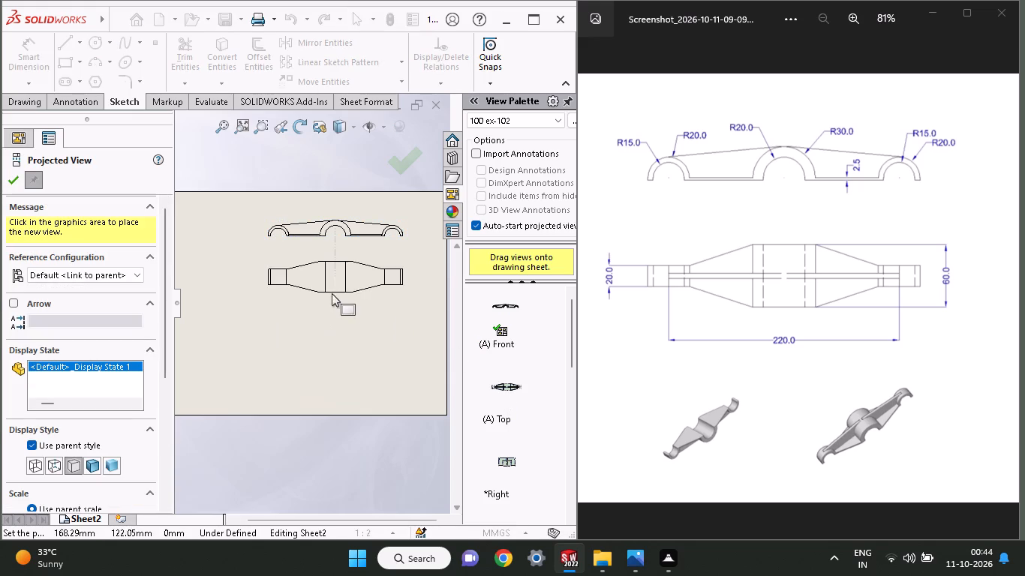
left_click(335, 320)
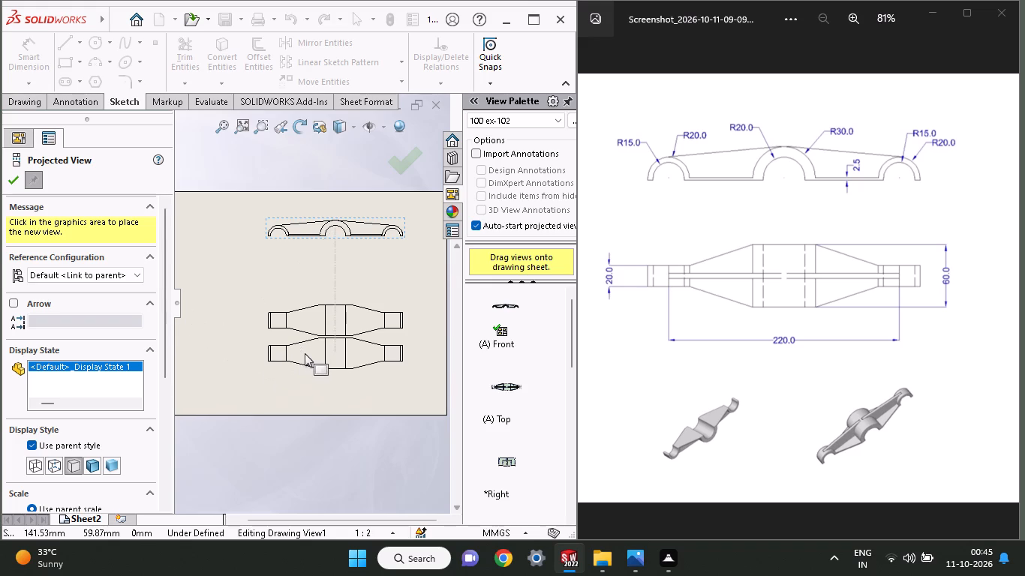
left_click(18, 188)
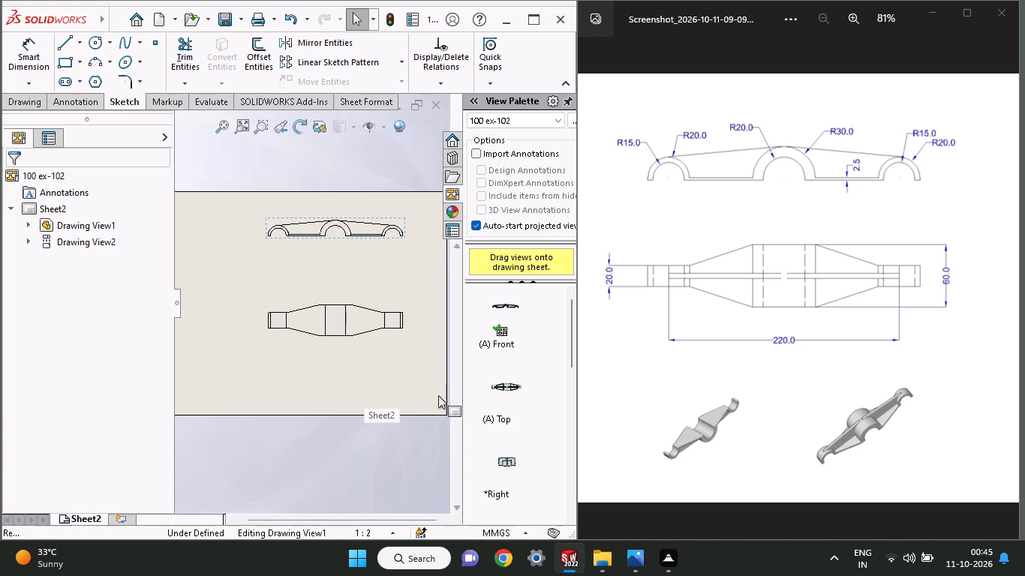
Place the Current pictorial view of the part below the projected top view, near the sheet's lower edge.
left_click_drag(573, 336, 573, 361)
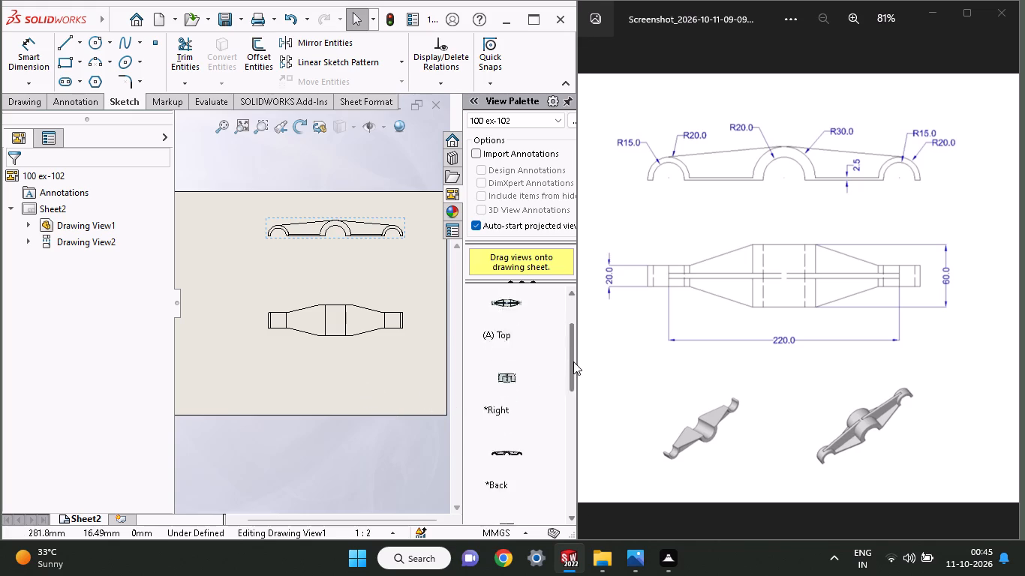
left_click_drag(573, 361, 571, 468)
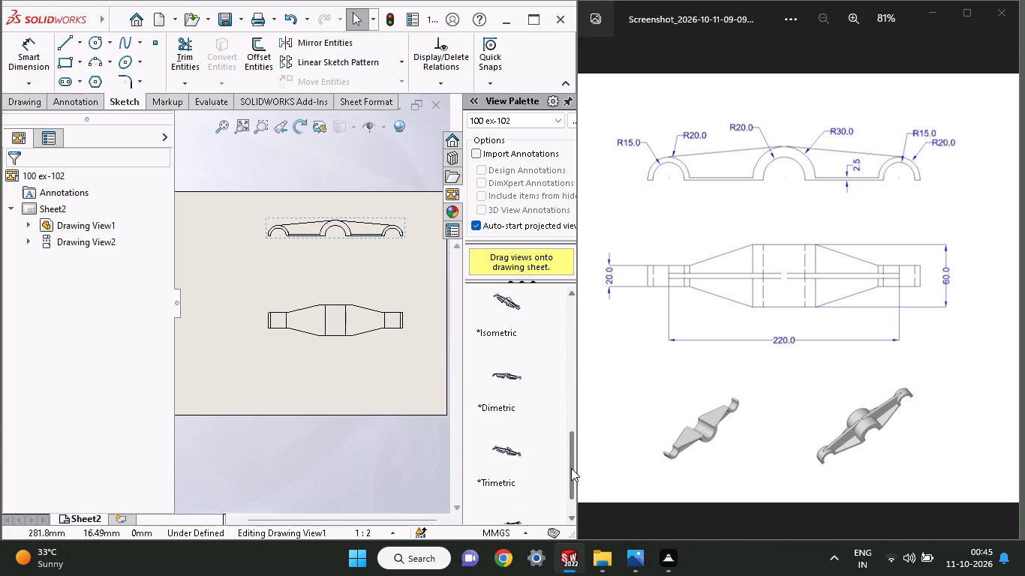
left_click_drag(571, 468, 571, 497)
left_click_drag(509, 487, 292, 397)
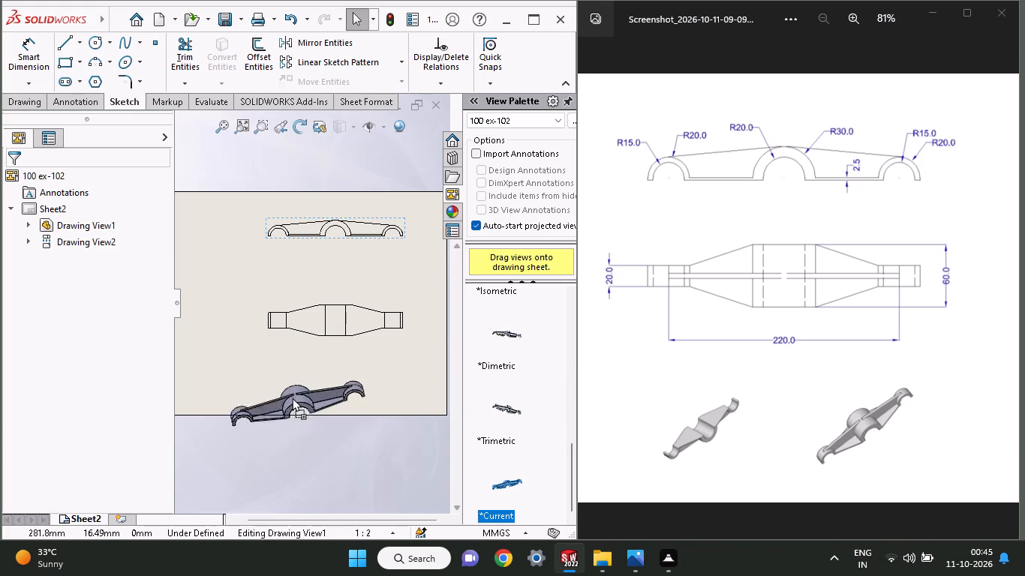
left_click_drag(292, 397, 293, 375)
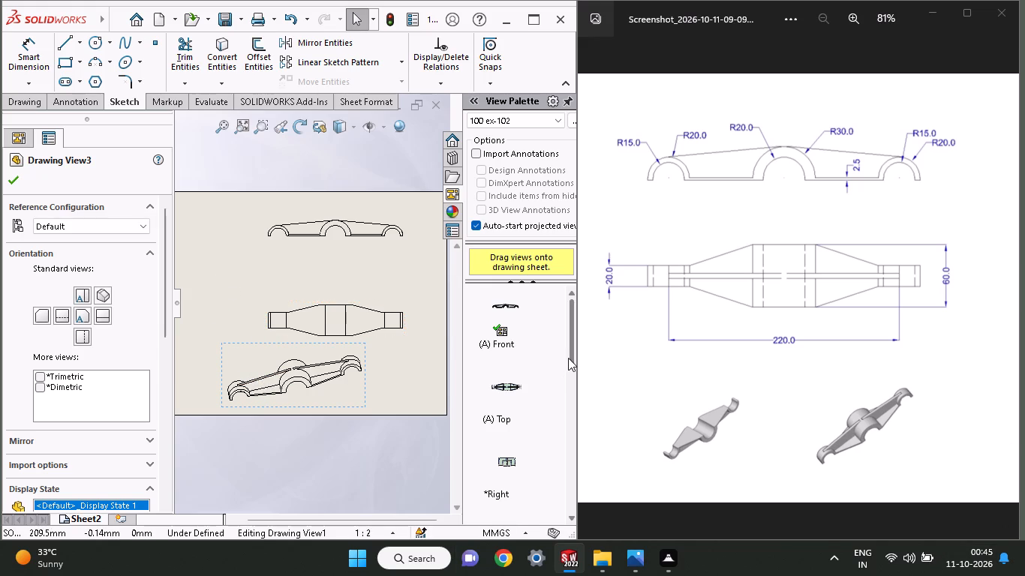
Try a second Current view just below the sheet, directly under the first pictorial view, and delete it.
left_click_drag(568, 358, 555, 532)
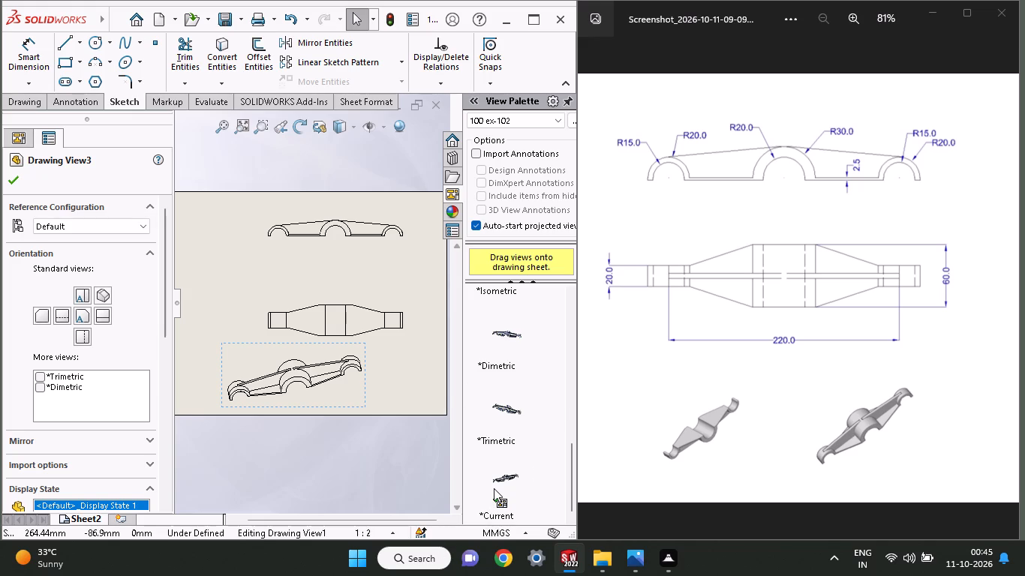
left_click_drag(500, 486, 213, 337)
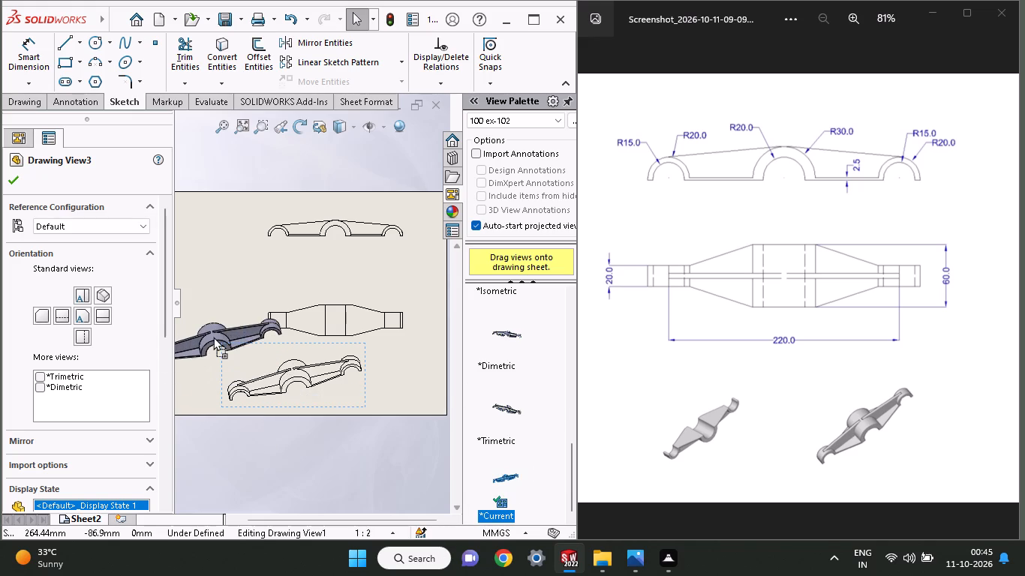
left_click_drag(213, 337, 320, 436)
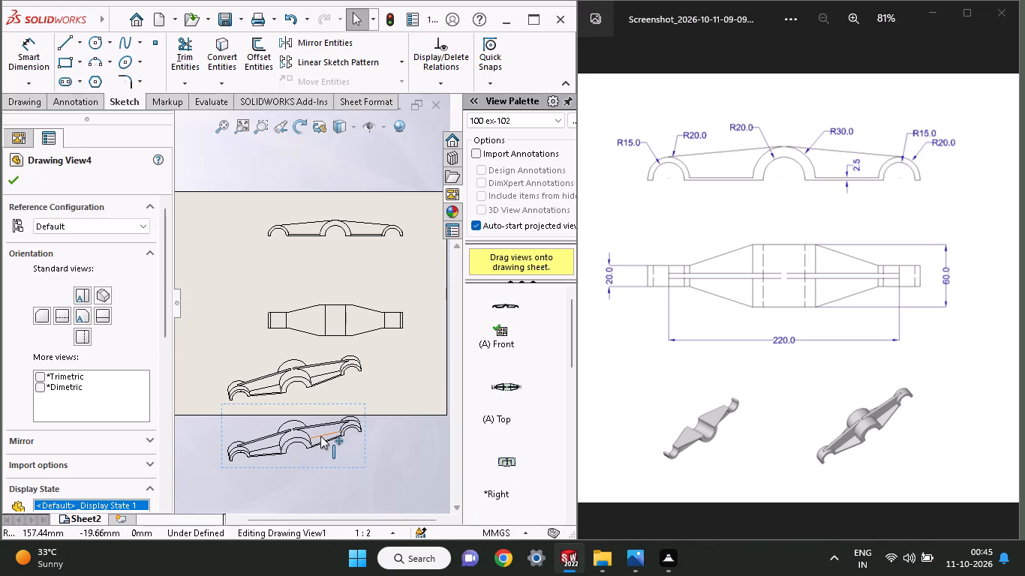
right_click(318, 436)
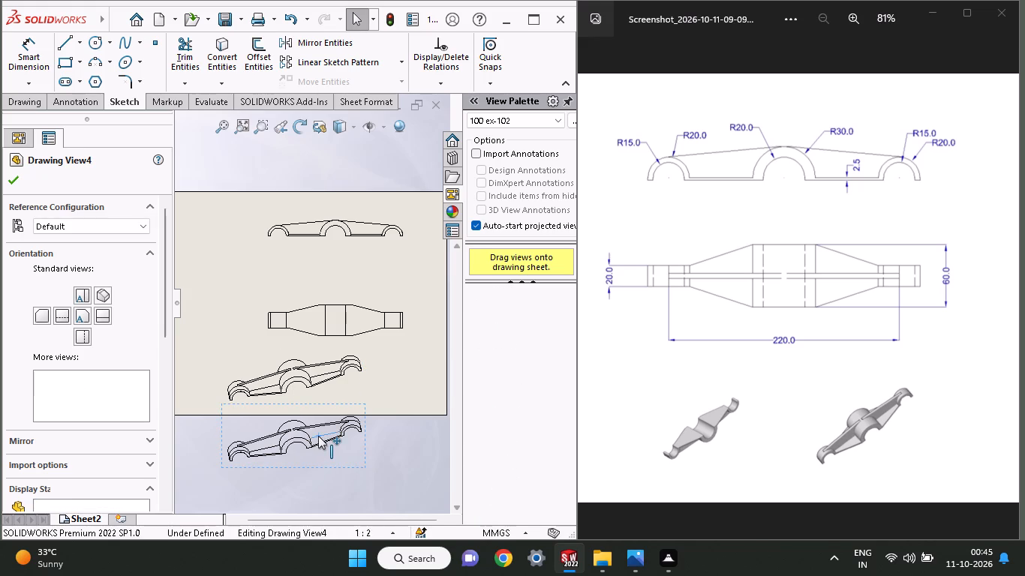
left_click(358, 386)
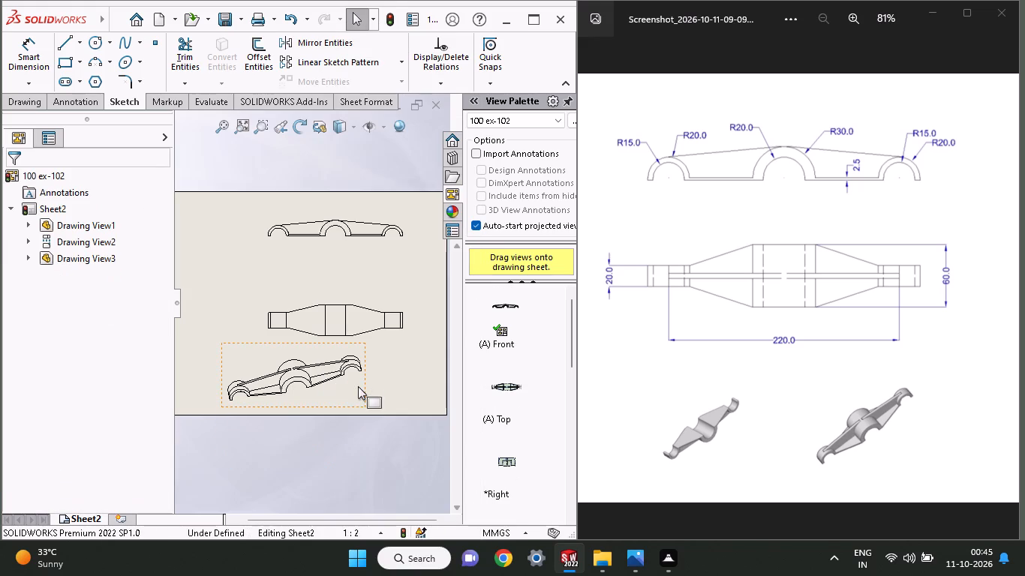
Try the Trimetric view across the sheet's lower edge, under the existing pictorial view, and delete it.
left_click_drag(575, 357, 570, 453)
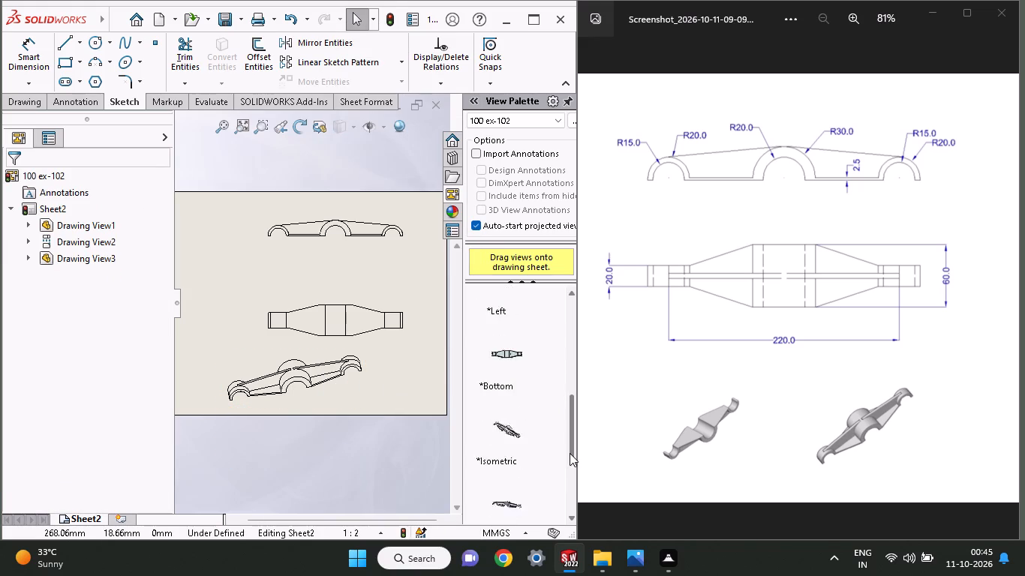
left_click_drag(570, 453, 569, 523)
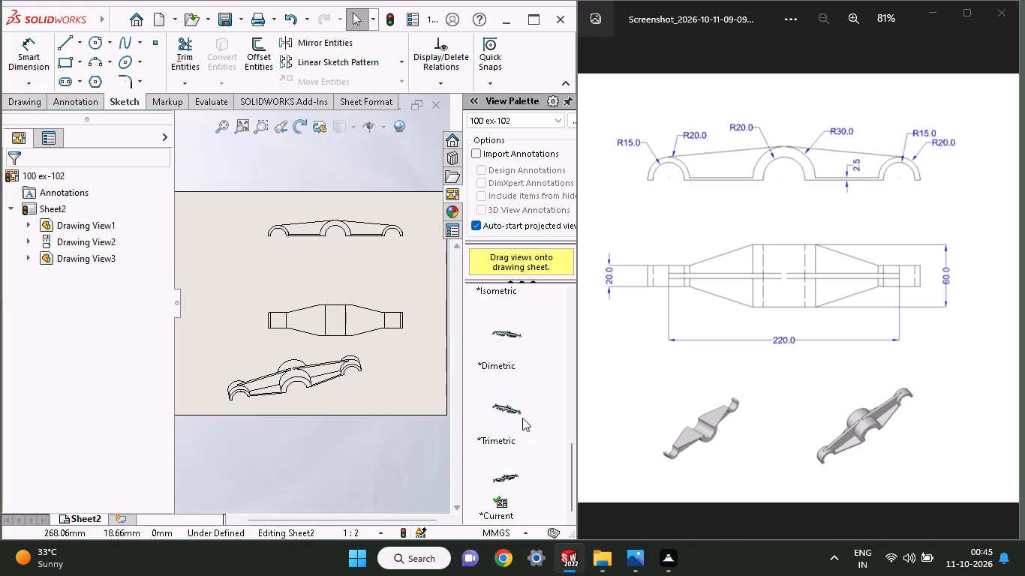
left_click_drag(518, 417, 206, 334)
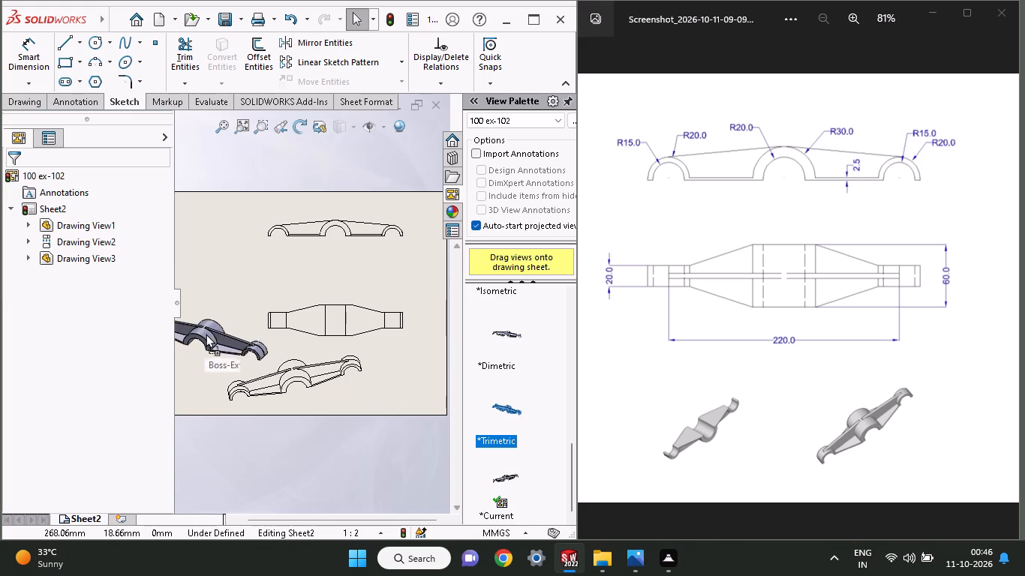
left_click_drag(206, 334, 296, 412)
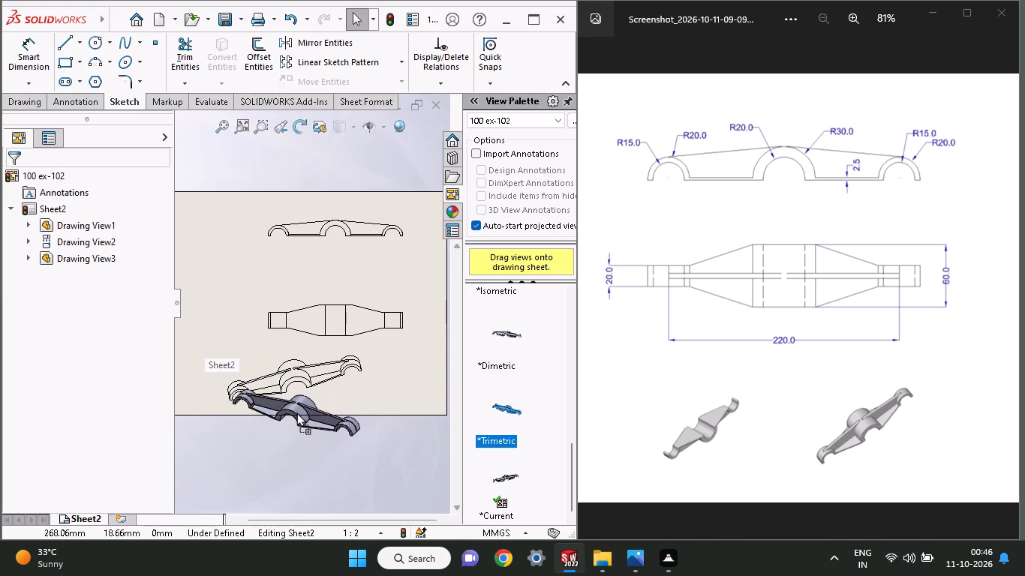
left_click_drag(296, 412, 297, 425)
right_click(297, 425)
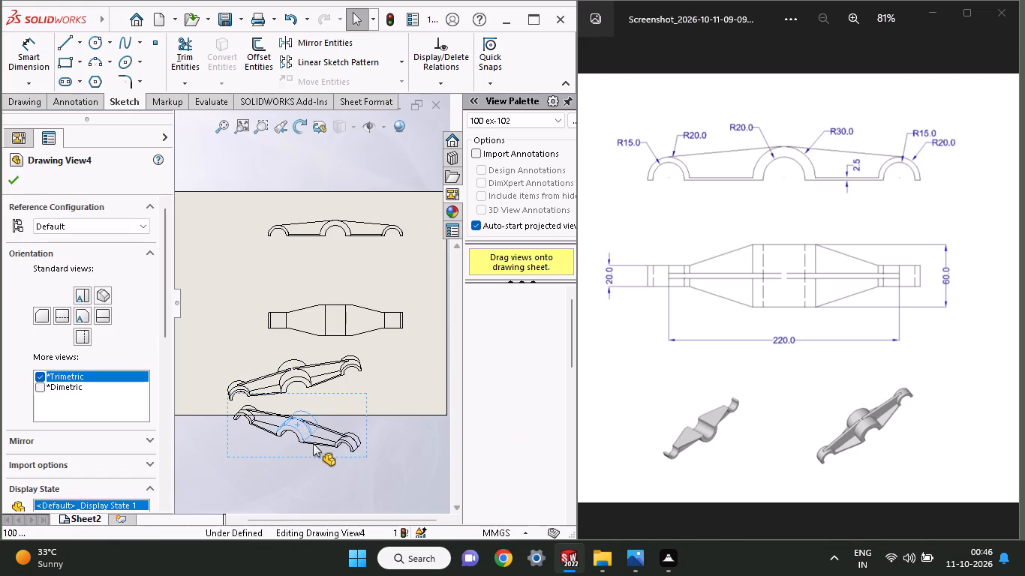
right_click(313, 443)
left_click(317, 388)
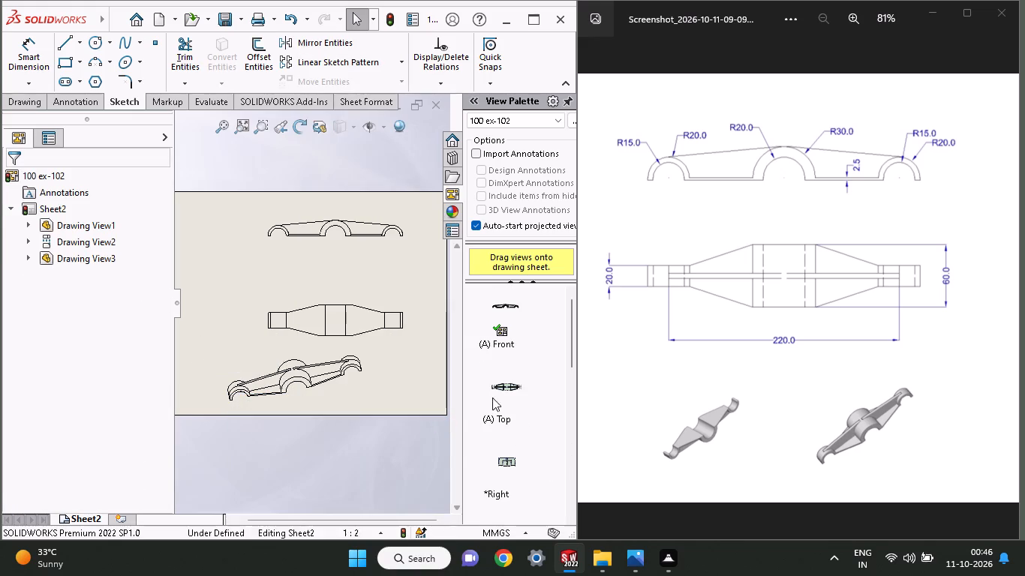
Place the Isometric view of the part below the sheet, under the existing pictorial view.
left_click(579, 330)
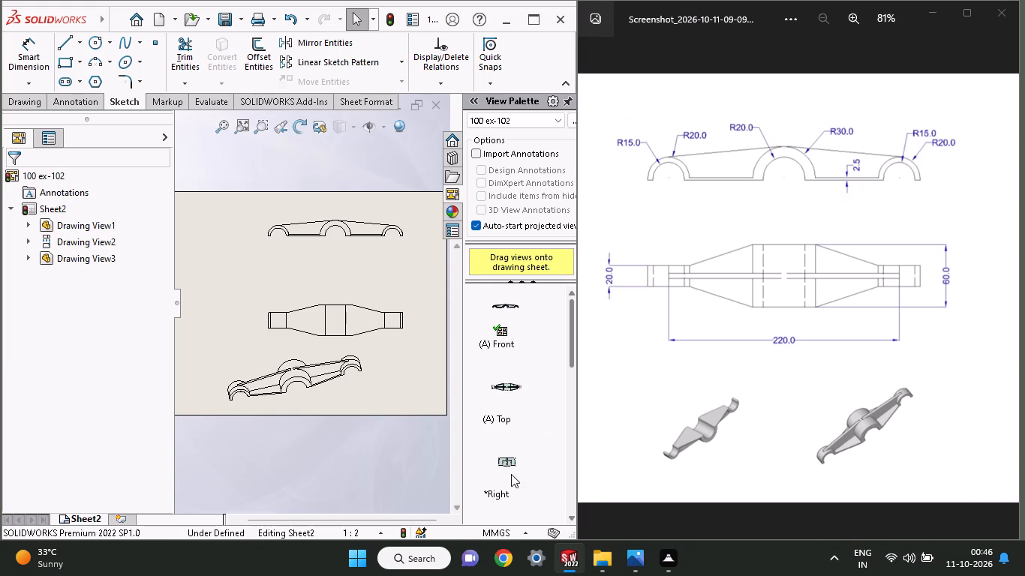
left_click_drag(570, 337, 570, 370)
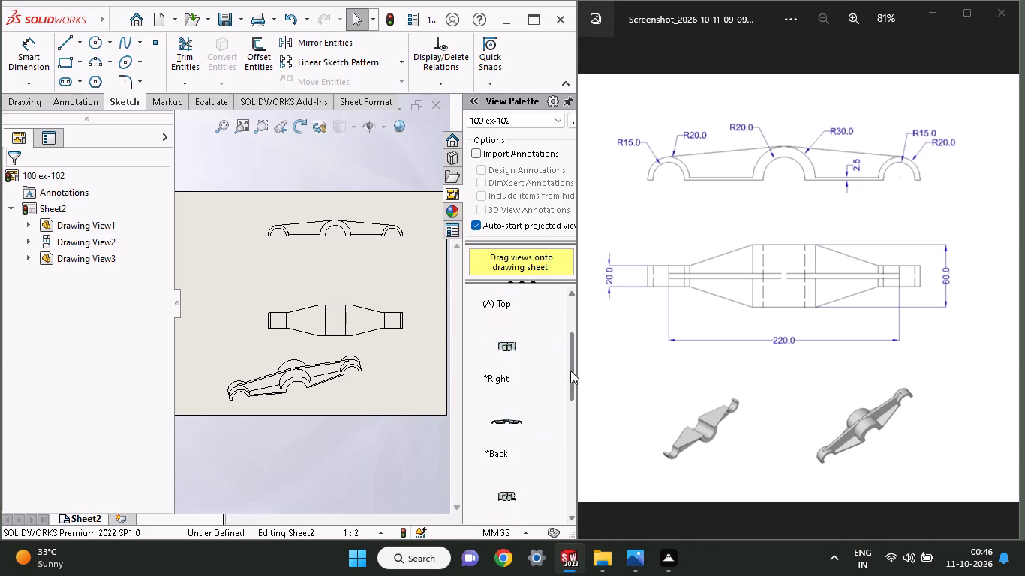
left_click_drag(570, 370, 568, 438)
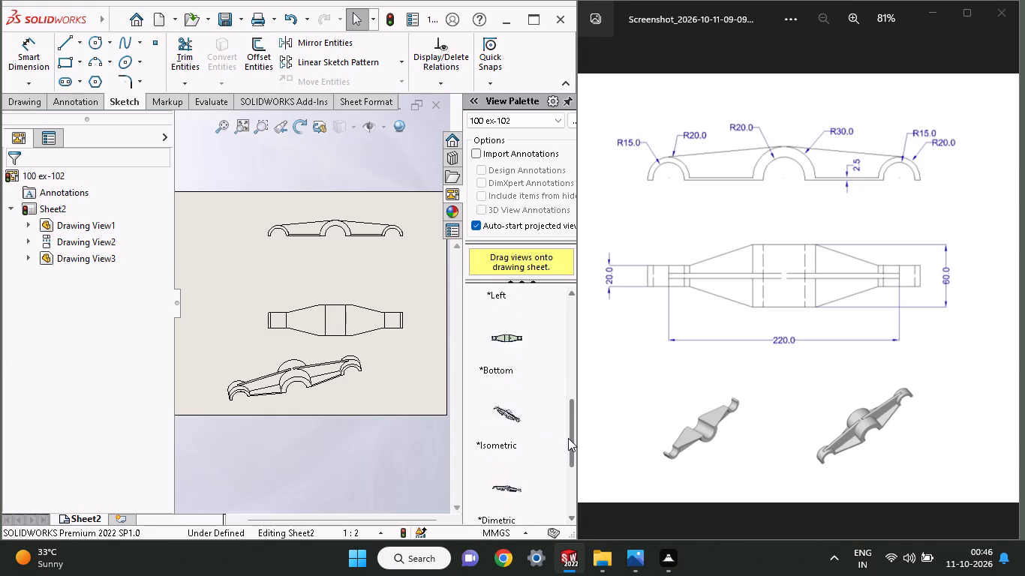
left_click_drag(568, 438, 564, 503)
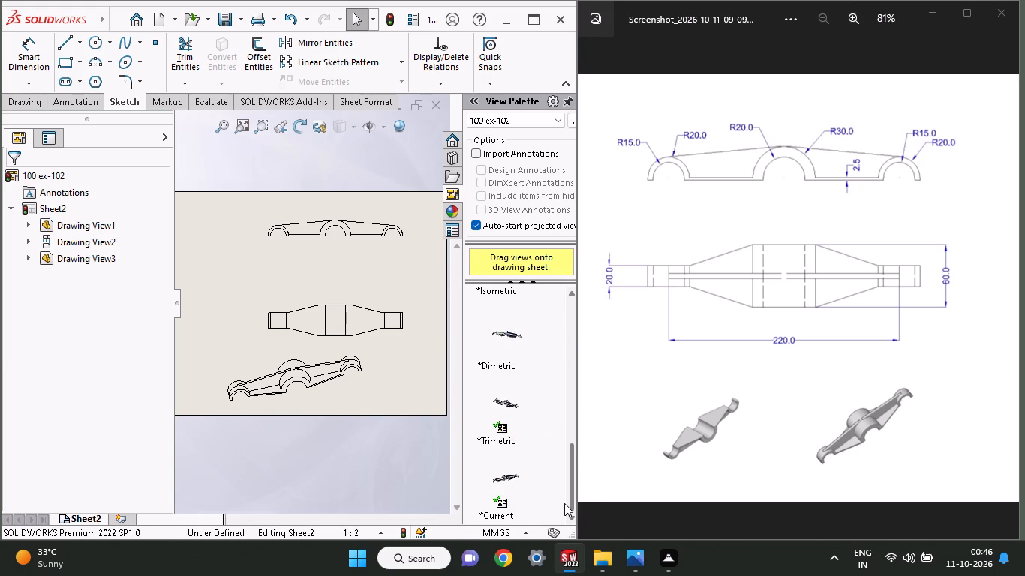
left_click_drag(564, 503, 558, 439)
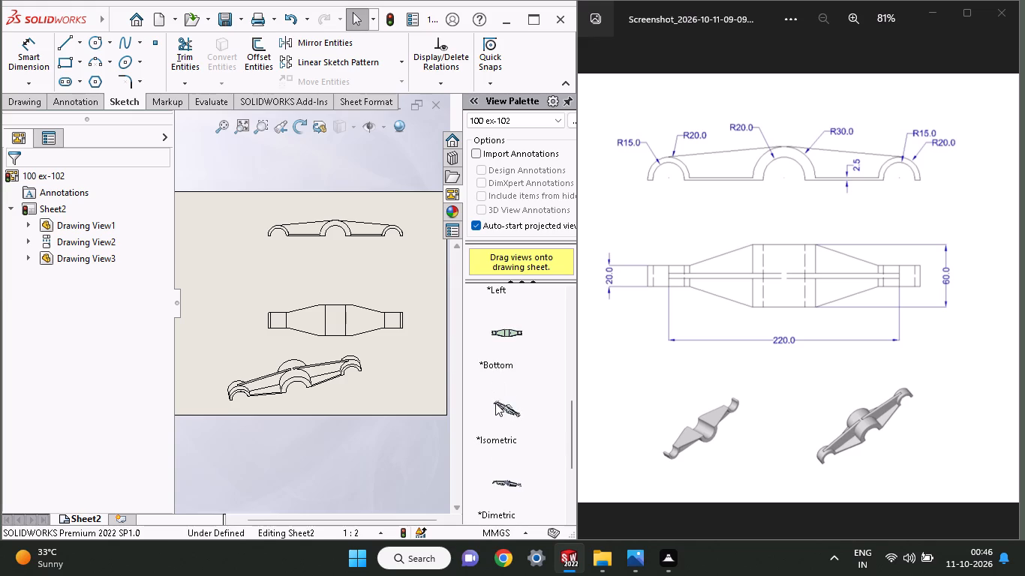
left_click_drag(499, 420, 356, 391)
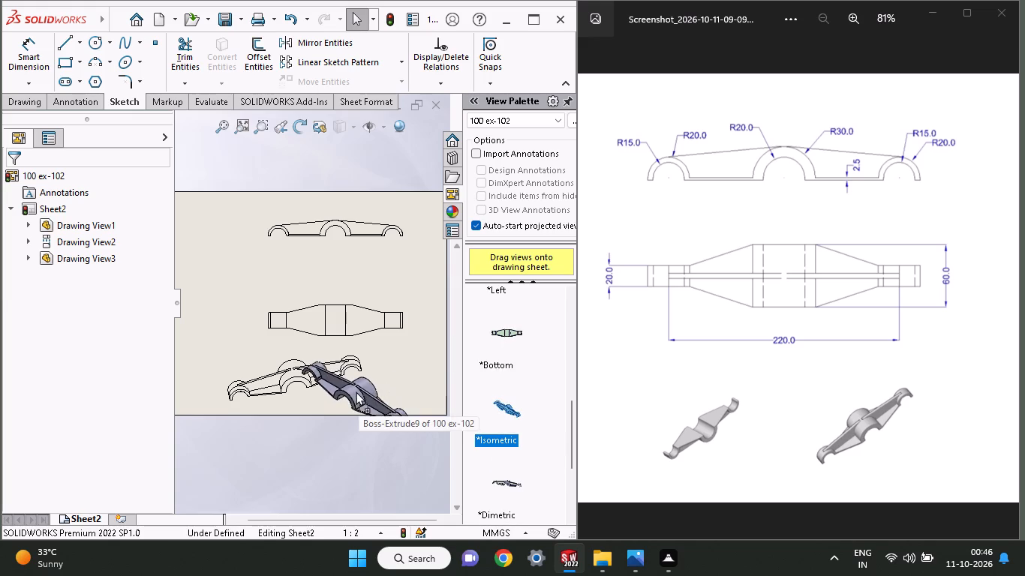
left_click_drag(356, 391, 298, 457)
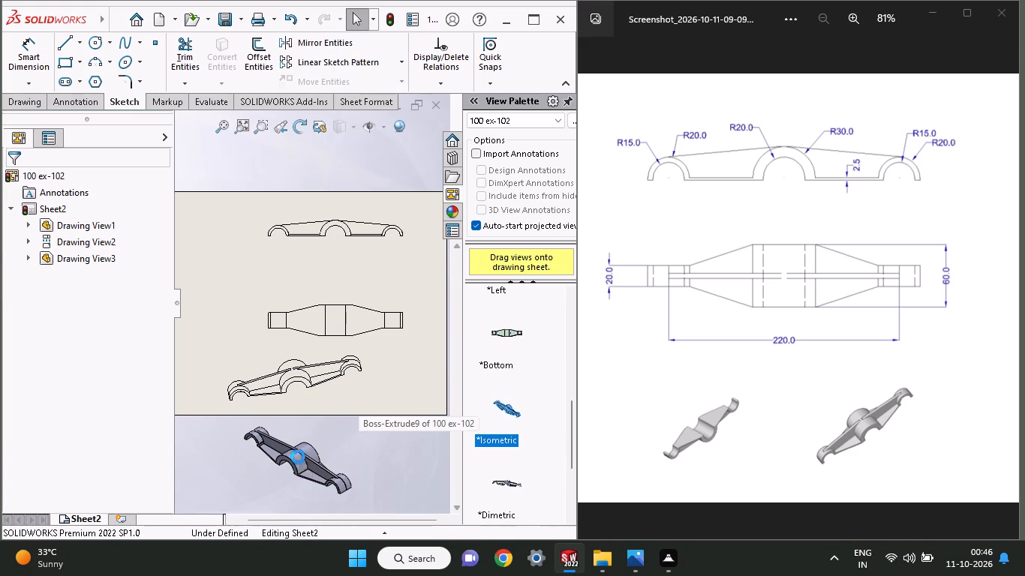
Delete the Isometric view placed below the sheet.
right_click(298, 456)
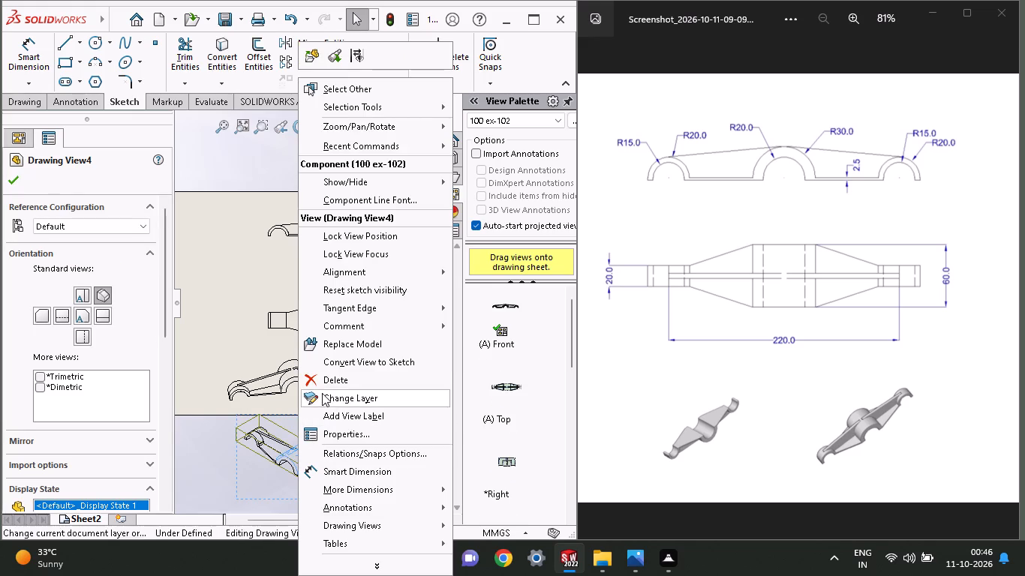
left_click(321, 388)
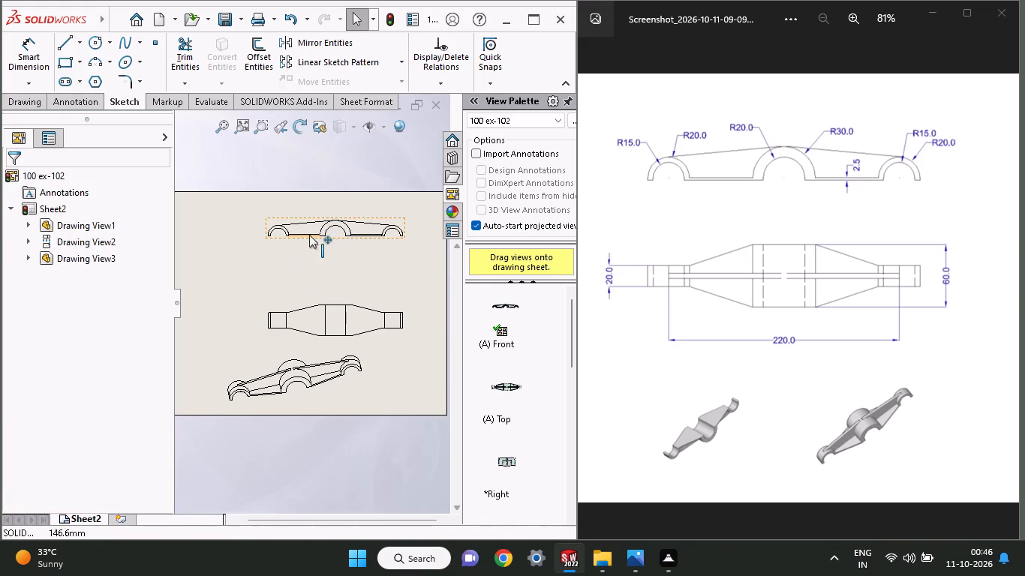
Move the front view down, closer to the projected top view, keeping the two views aligned.
left_click_drag(392, 241, 389, 247)
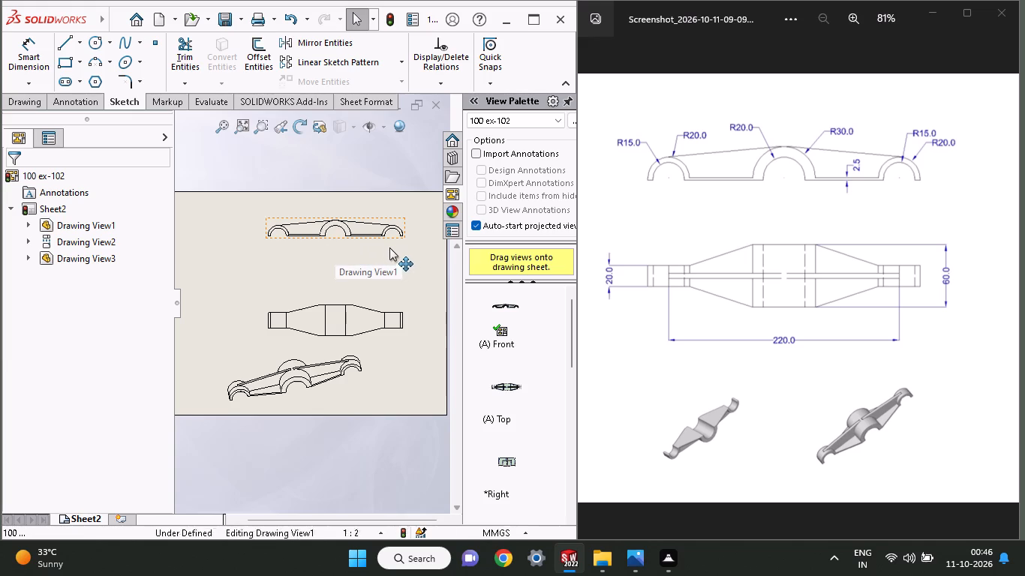
left_click_drag(389, 247, 395, 273)
left_click(2, 176)
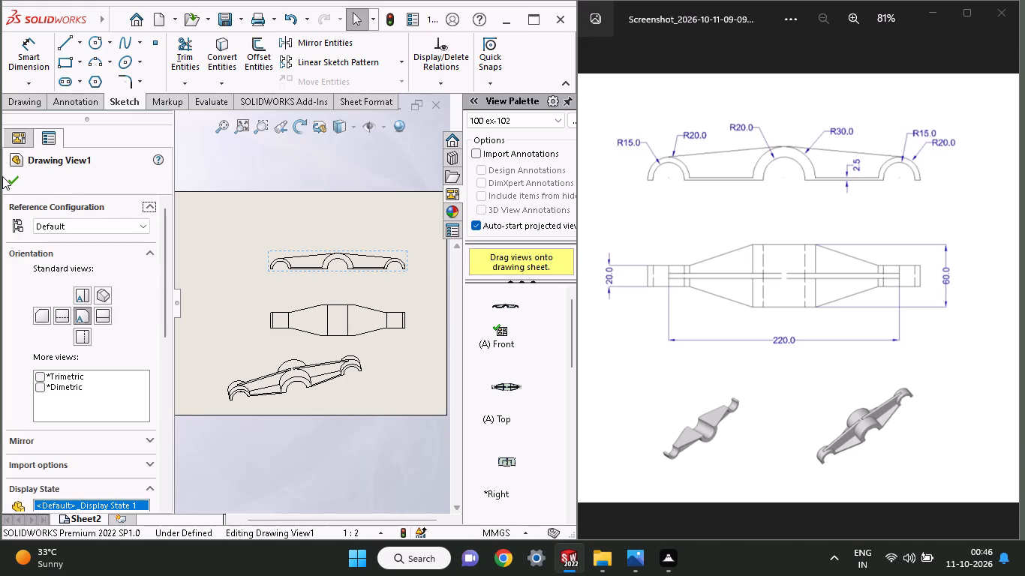
left_click(17, 178)
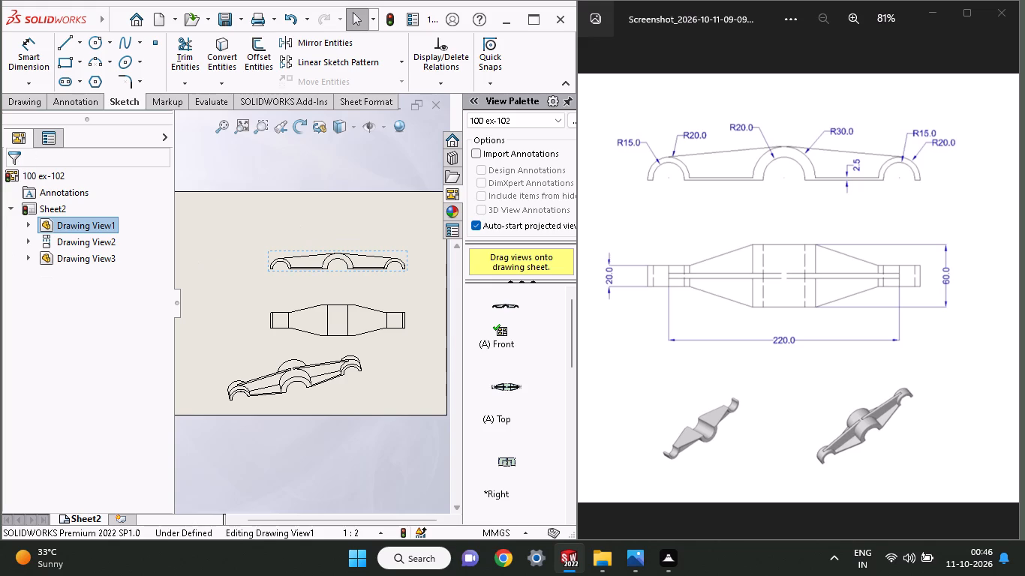
Dimension the radius of the inner arc at the front view's left end with Smart Dimension, placing the text above the view.
left_click(27, 59)
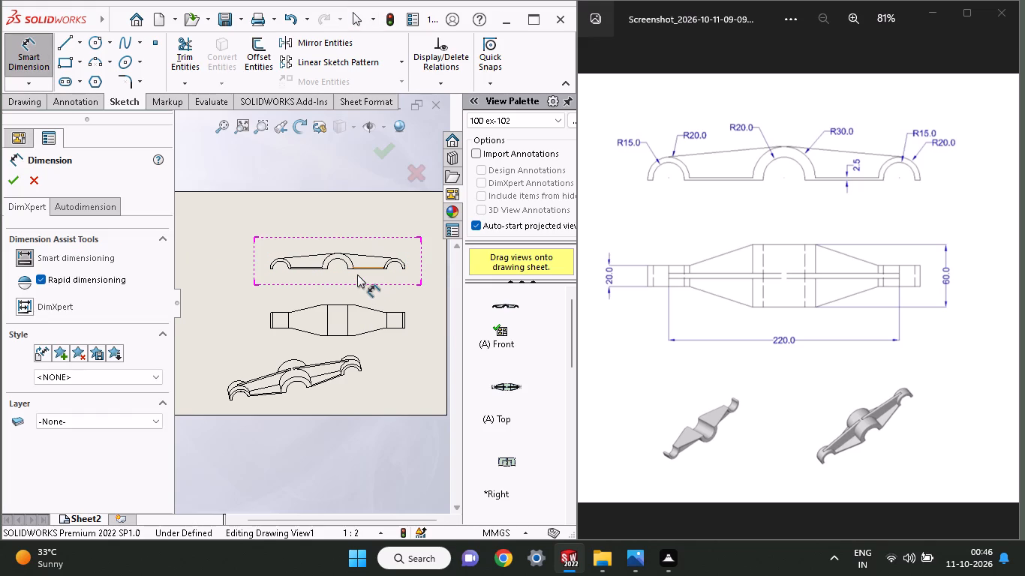
scroll(357, 274, "up", 4, "ctrl")
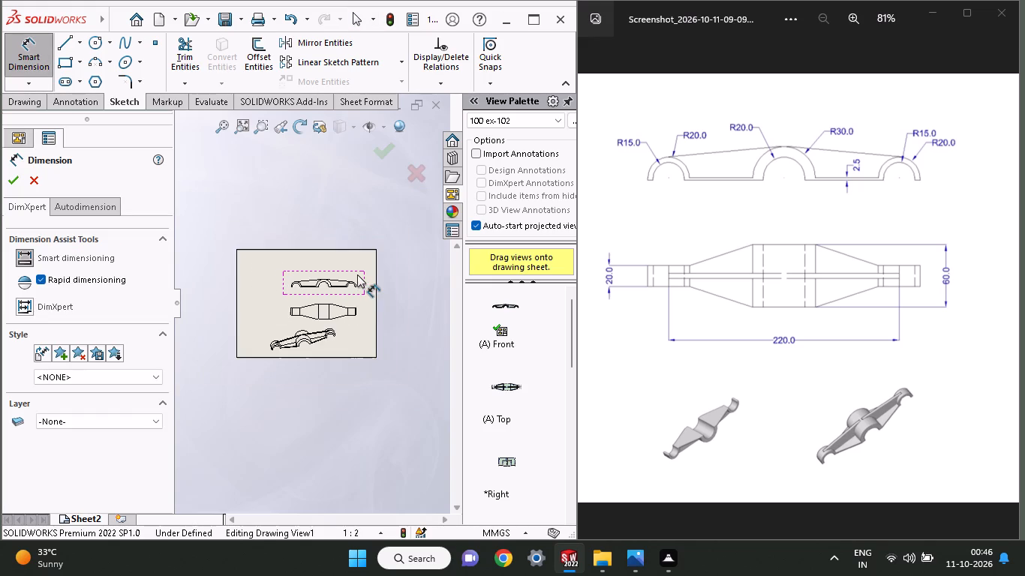
scroll(357, 274, "down", 3, "ctrl")
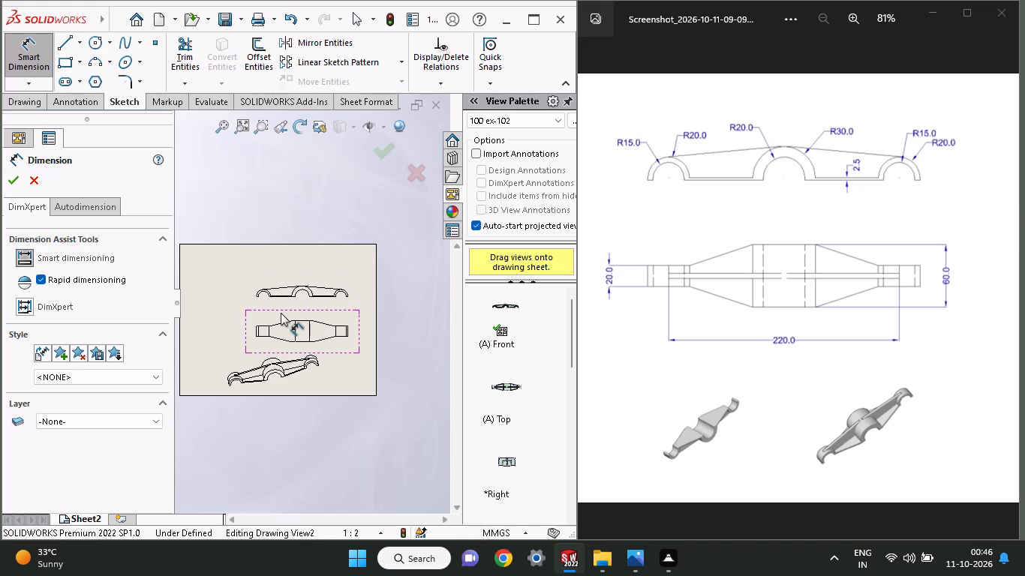
scroll(329, 305, "down", 2, "ctrl")
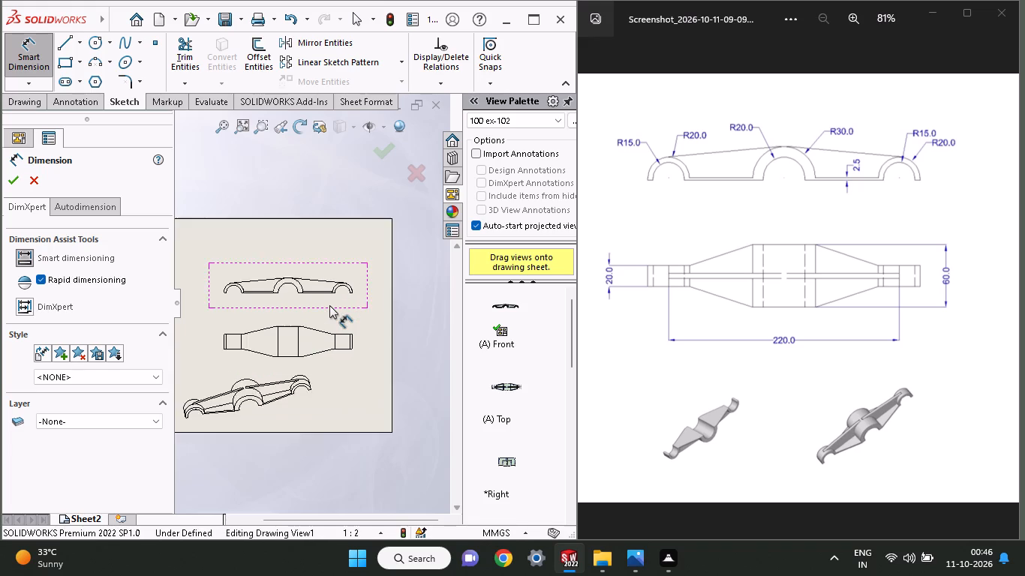
scroll(329, 305, "down", 4, "ctrl")
scroll(329, 305, "up", 4, "ctrl")
scroll(329, 305, "down", 1, "ctrl")
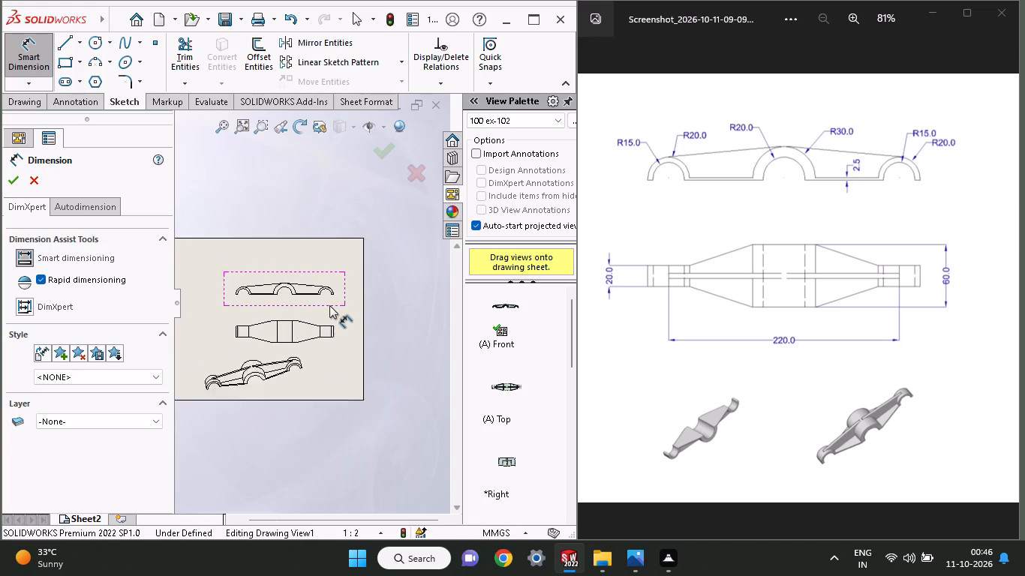
scroll(329, 305, "down", 6, "ctrl")
scroll(284, 298, "up", 3, "ctrl")
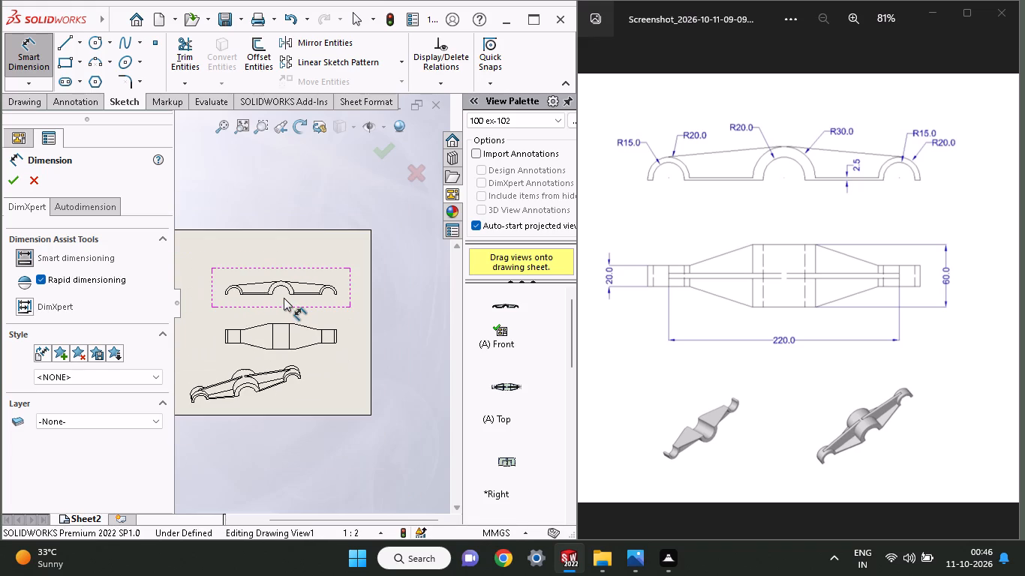
scroll(284, 298, "down", 3, "ctrl")
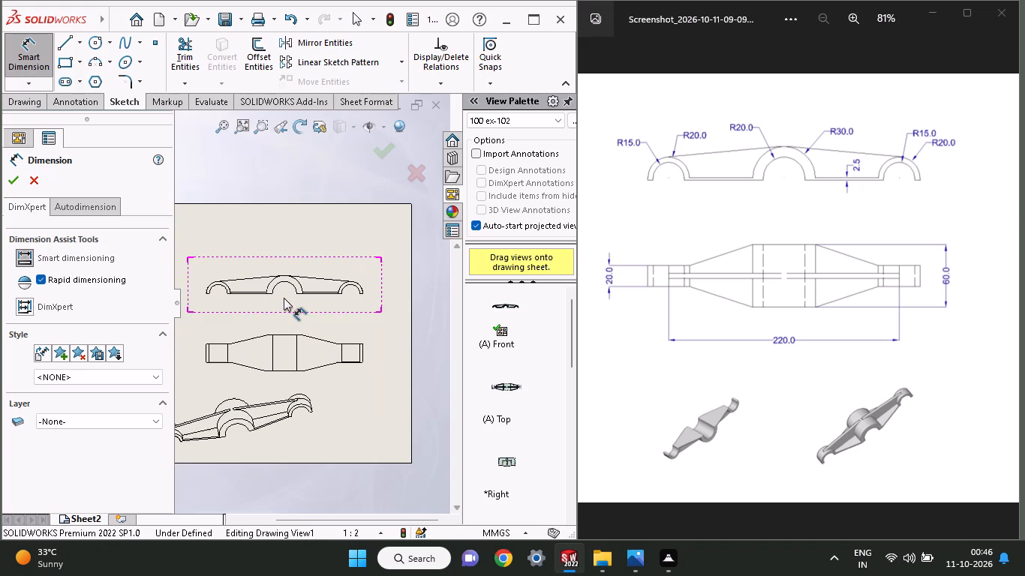
scroll(303, 318, "down", 1, "ctrl")
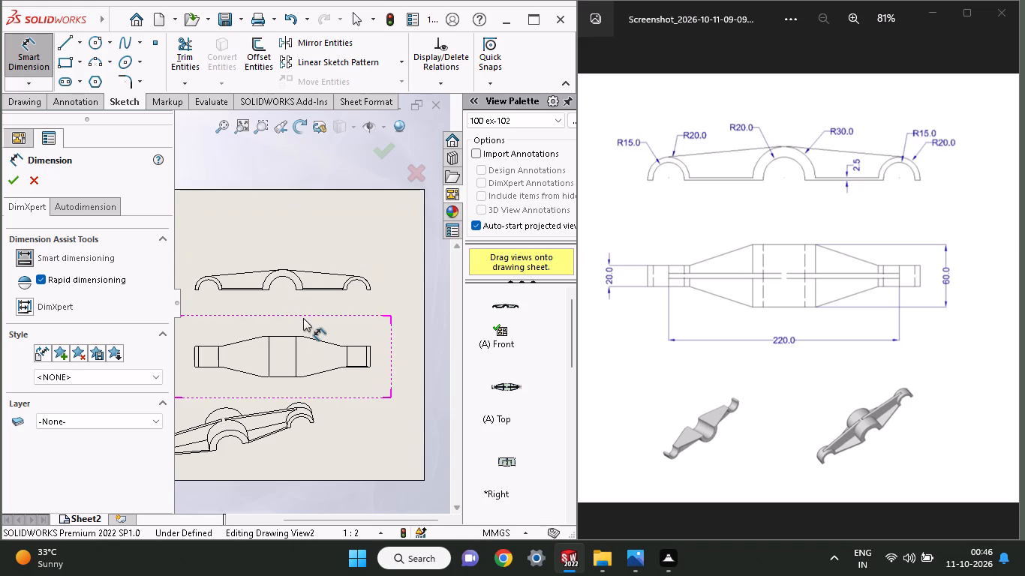
scroll(303, 318, "down", 1, "ctrl")
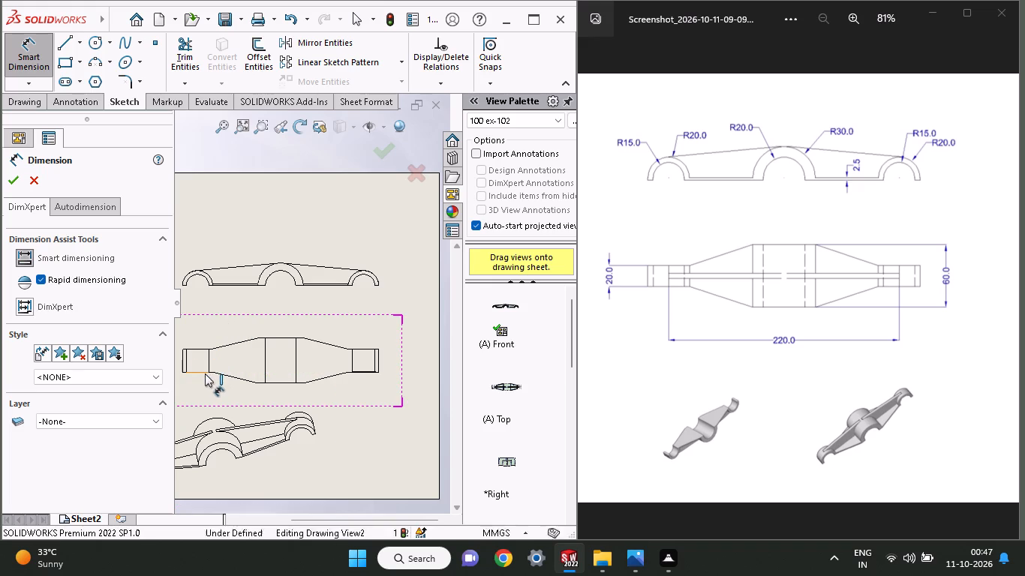
left_click(196, 274)
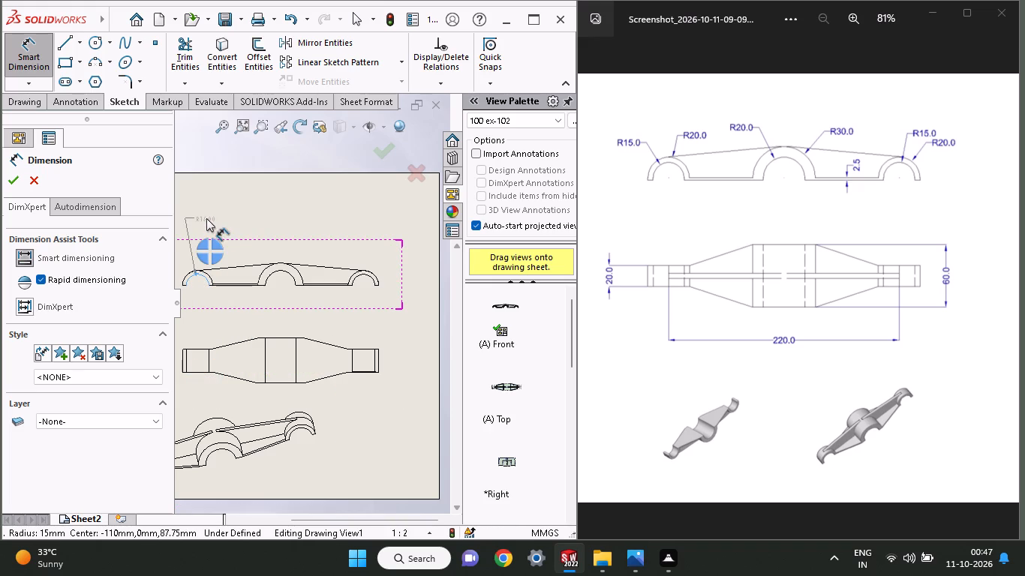
left_click(217, 226)
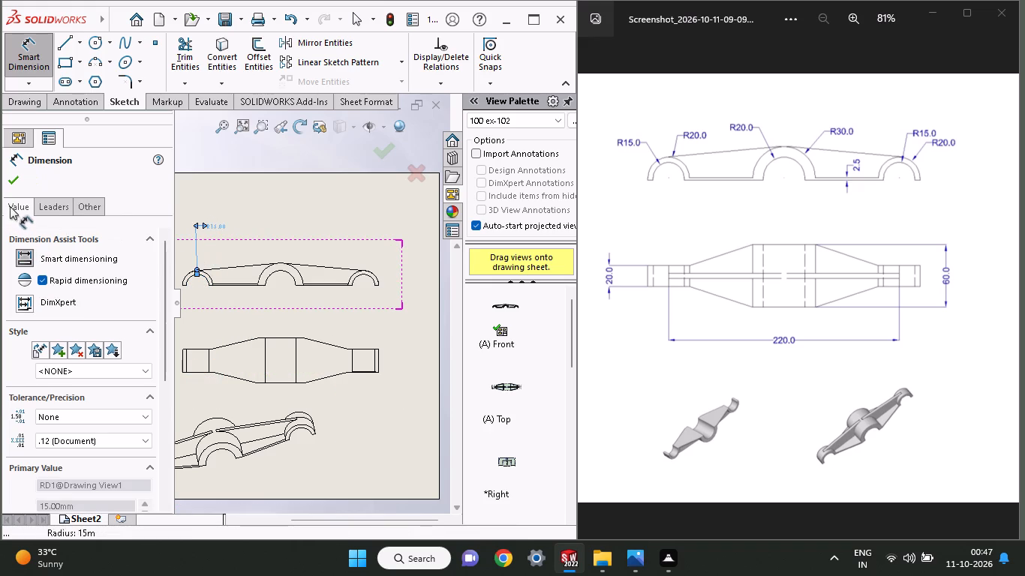
left_click(14, 184)
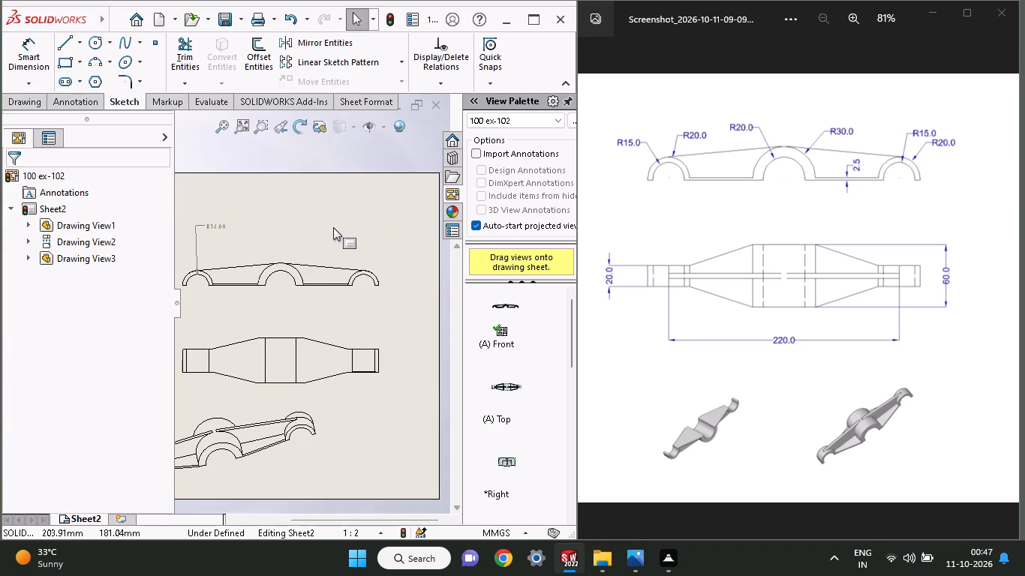
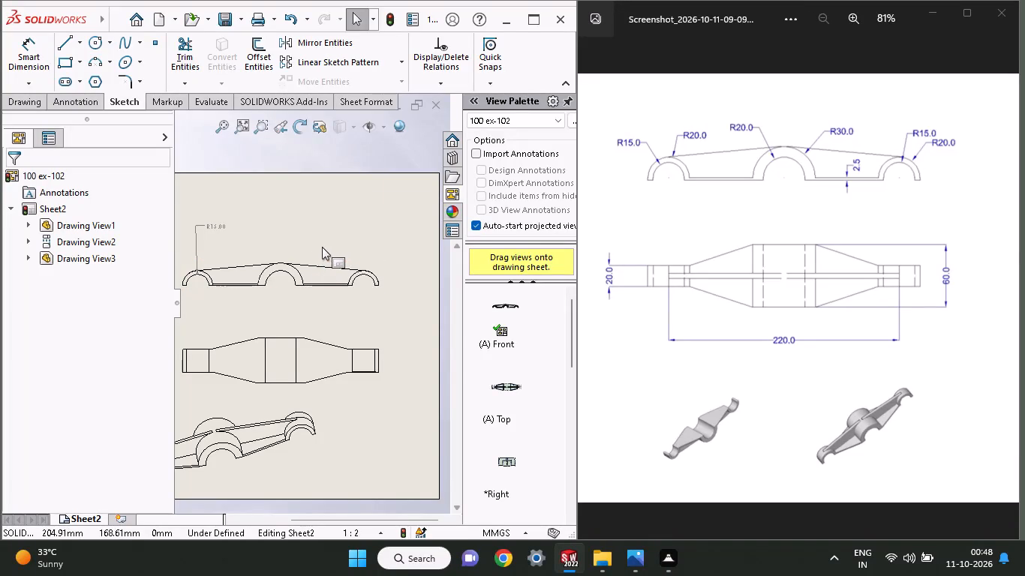
Dimension the radius of the outer arc at the front view's left end, placing the text above the sloped edge.
left_click(26, 54)
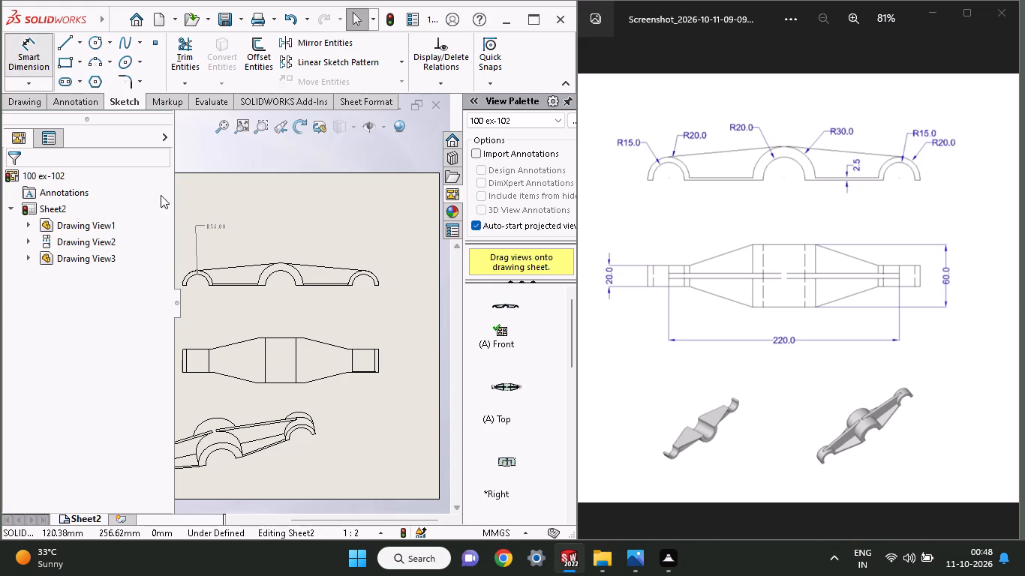
left_click(206, 274)
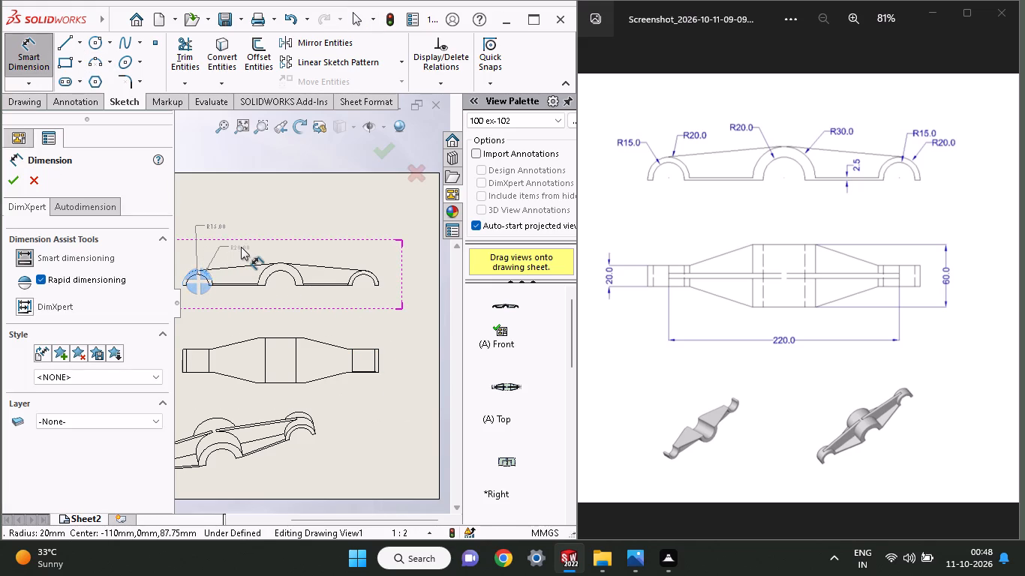
left_click(241, 247)
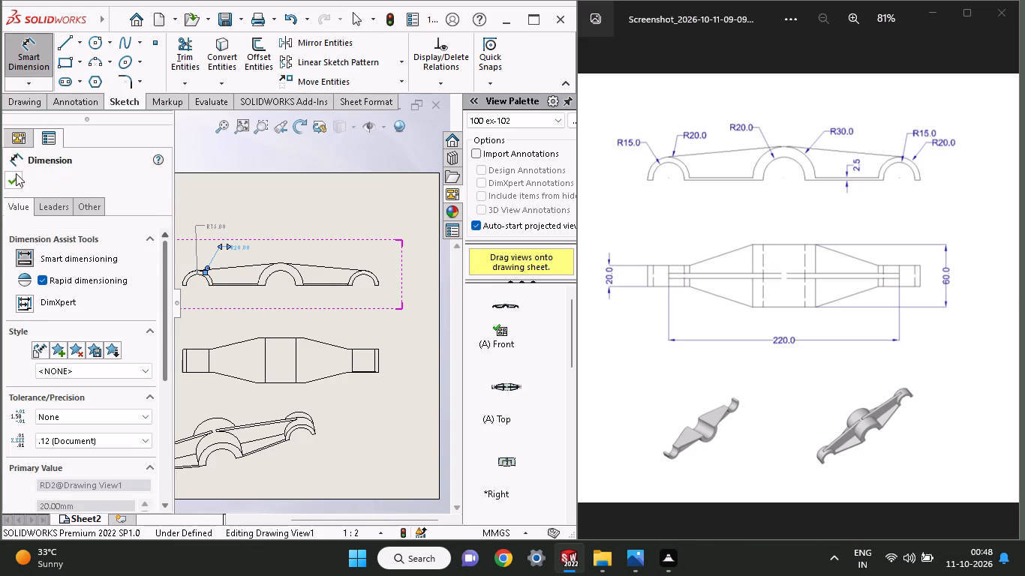
left_click(14, 178)
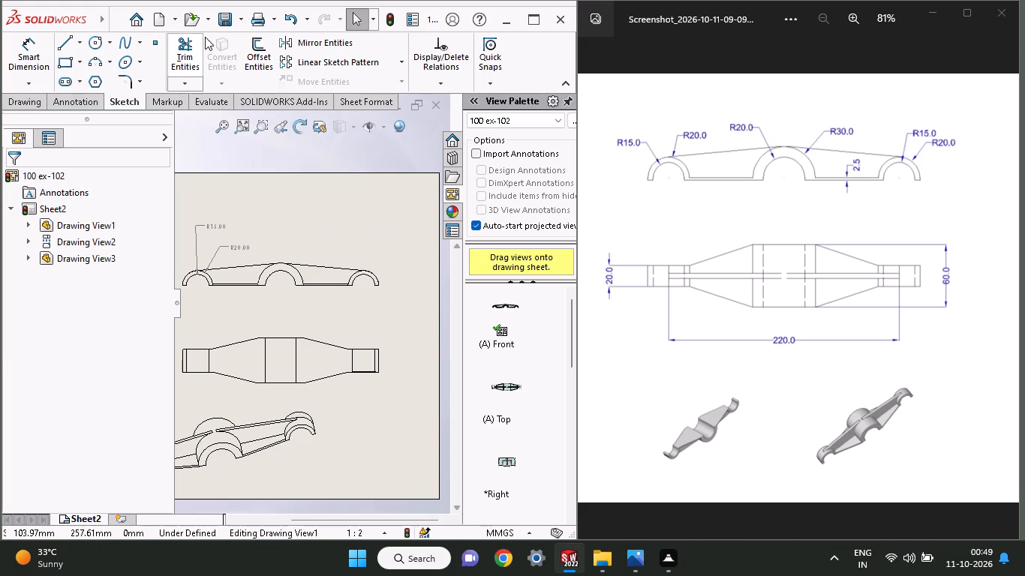
Dimension the radii of the central boss's inner and outer arcs in the front view, placing both texts above the view.
left_click(29, 61)
left_click(287, 271)
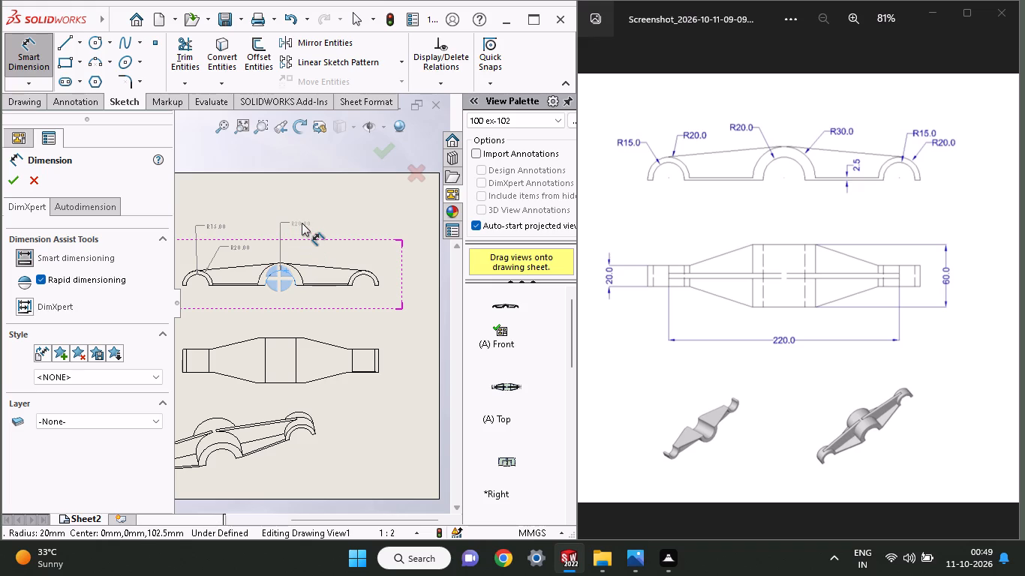
left_click(302, 223)
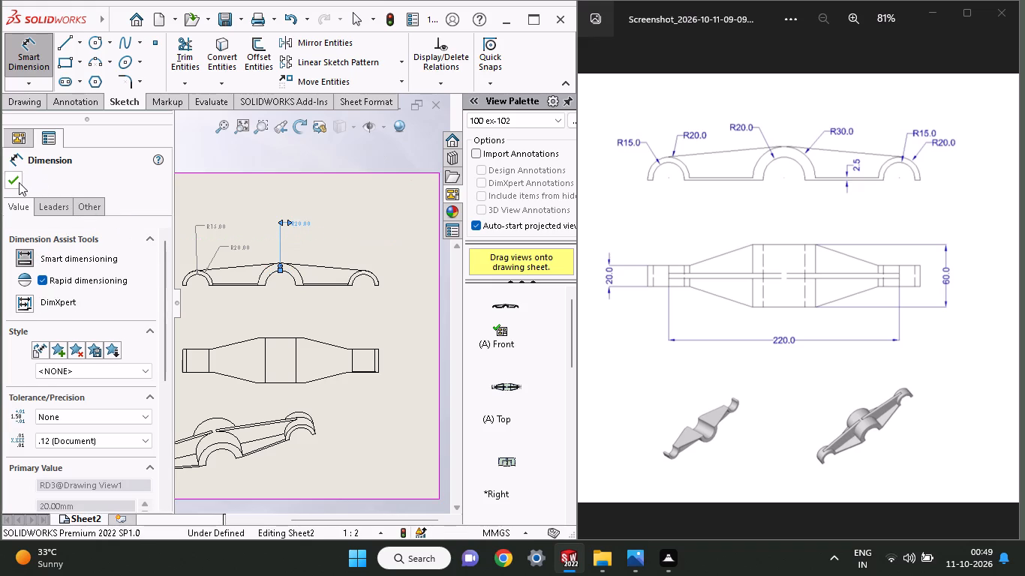
left_click(19, 182)
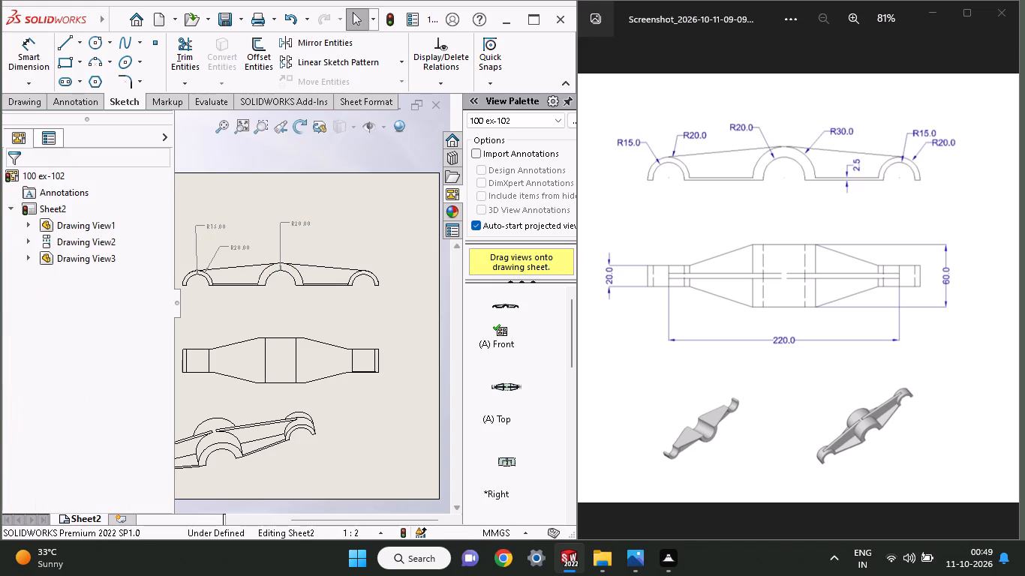
left_click(35, 68)
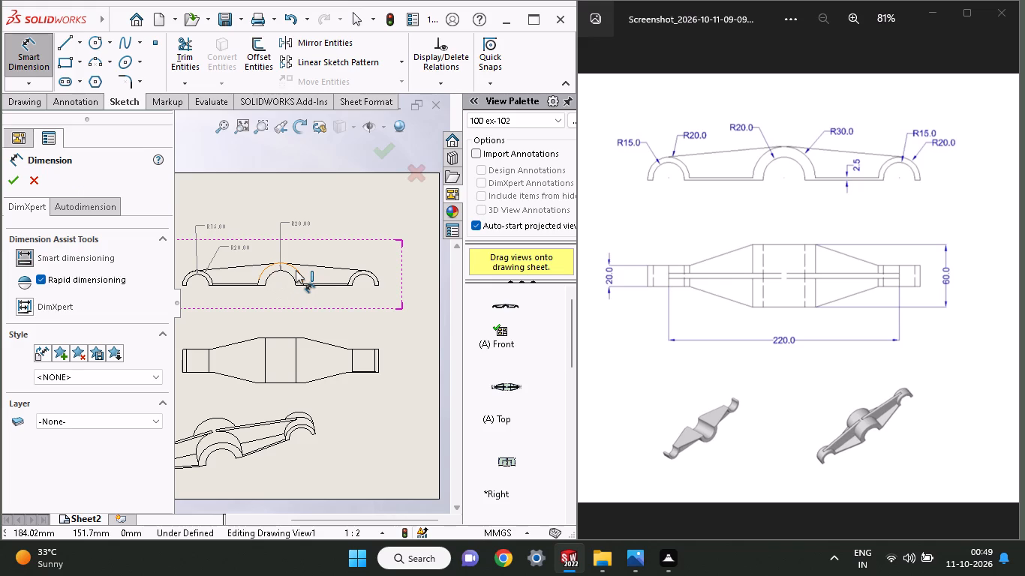
left_click(296, 270)
left_click(323, 245)
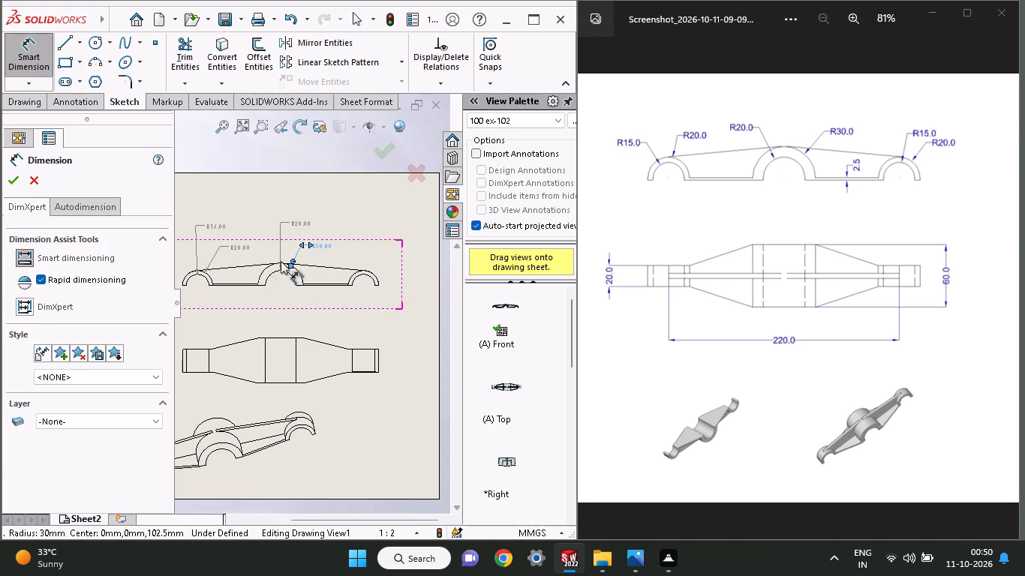
left_click(14, 184)
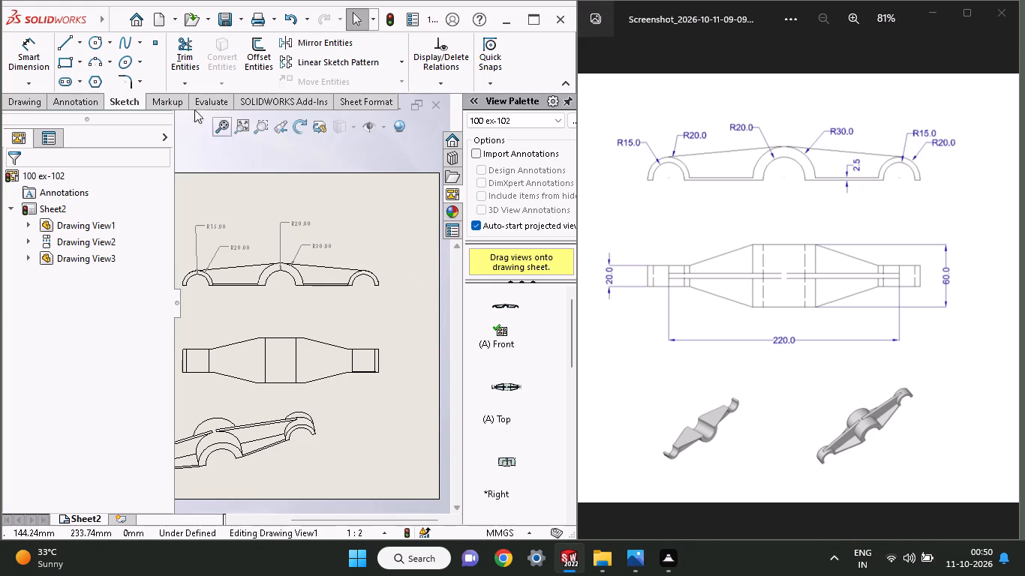
Dimension the radii of the inner and outer arcs at the front view's right end, placing both texts above the view.
left_click(27, 52)
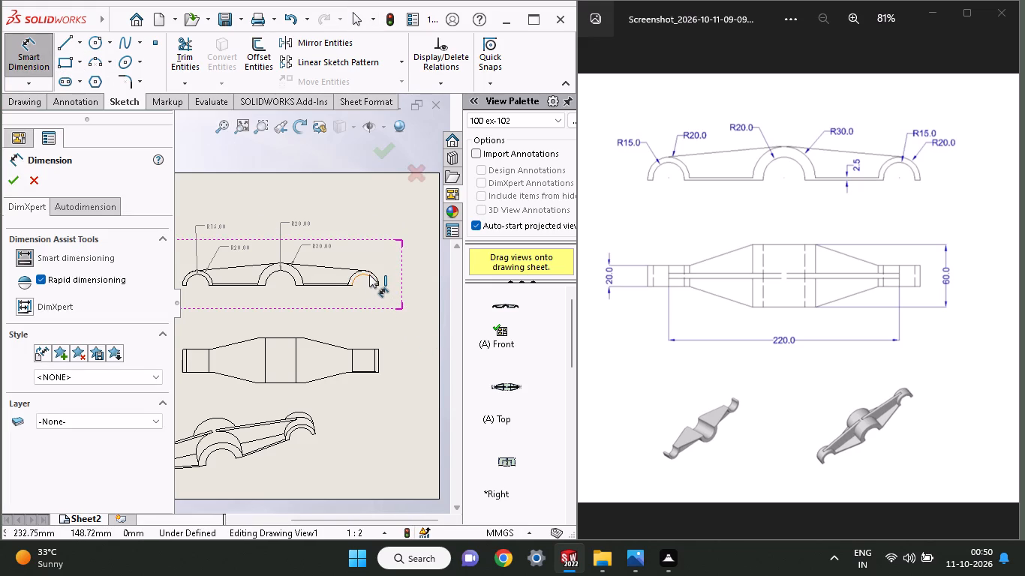
left_click(369, 274)
left_click(369, 249)
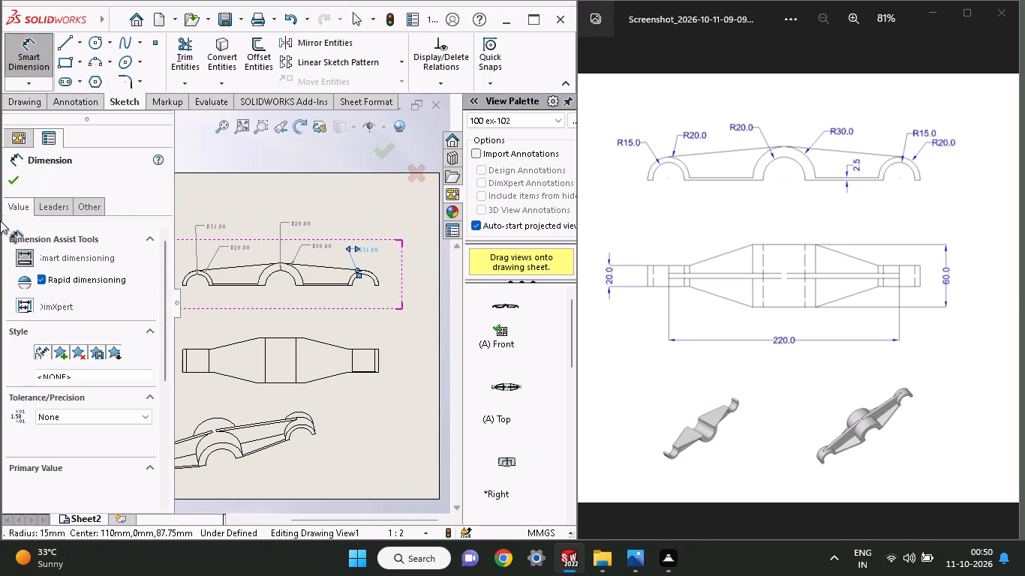
left_click(17, 175)
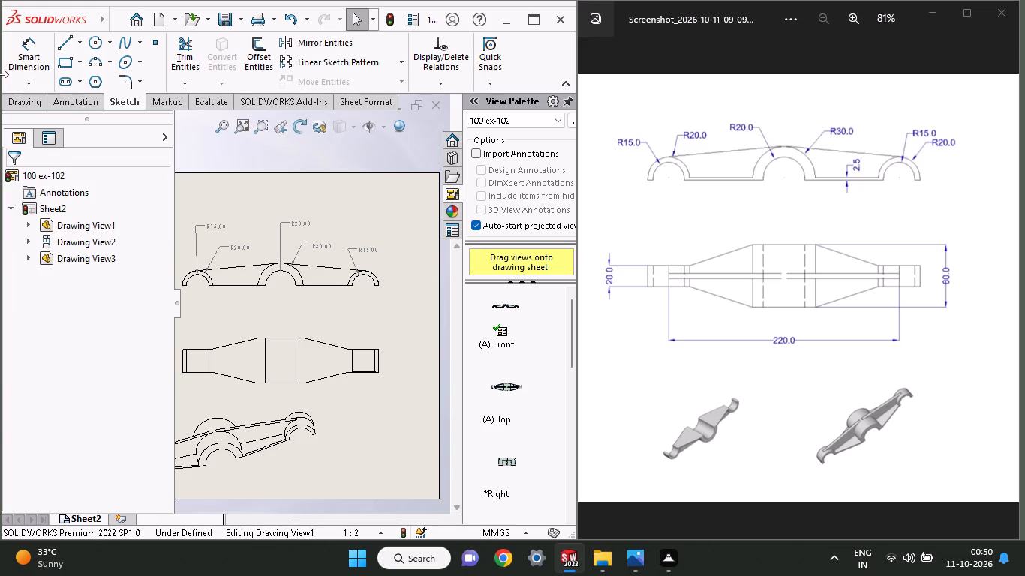
left_click(18, 54)
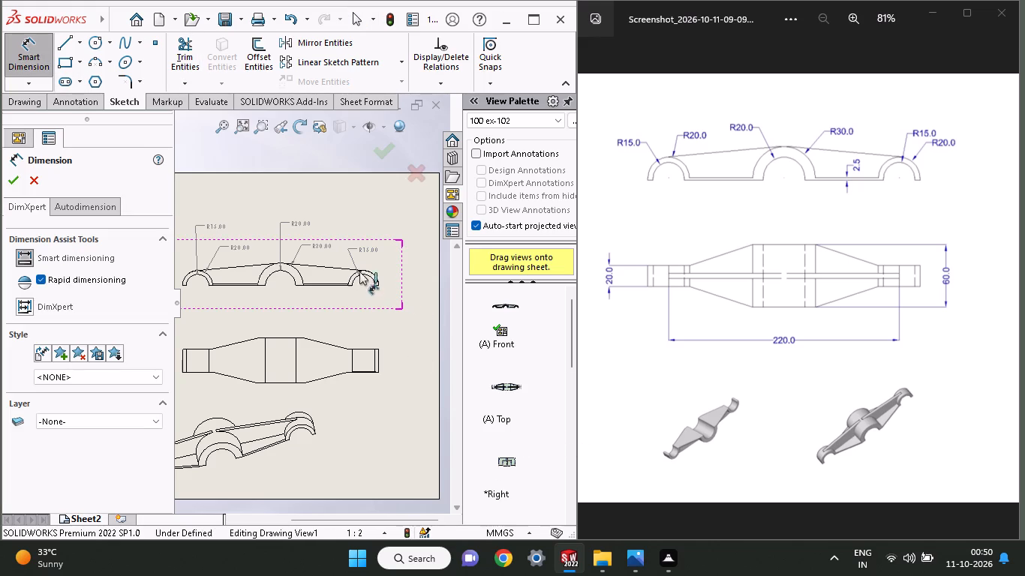
left_click(369, 269)
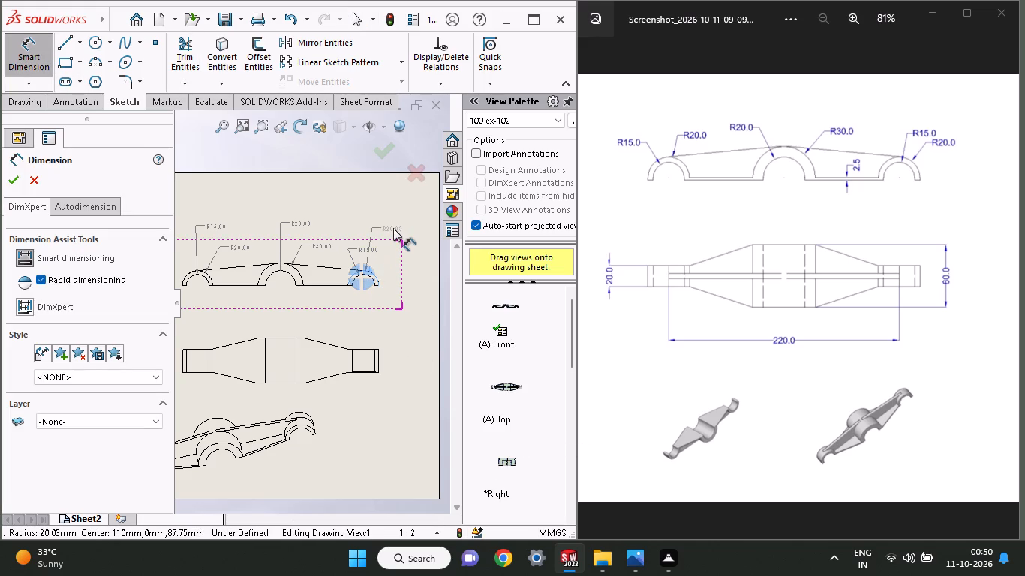
left_click(419, 230)
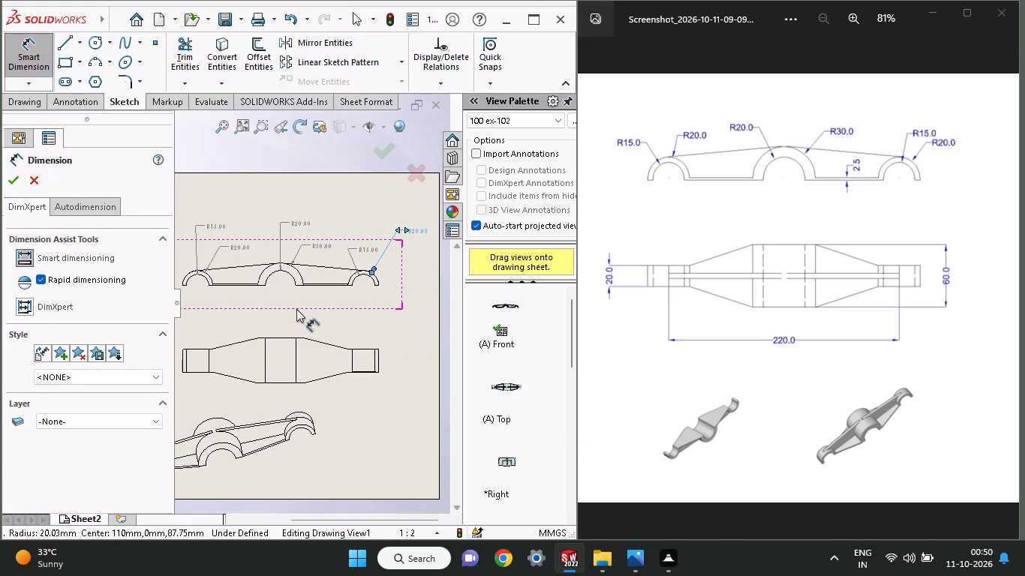
left_click(18, 183)
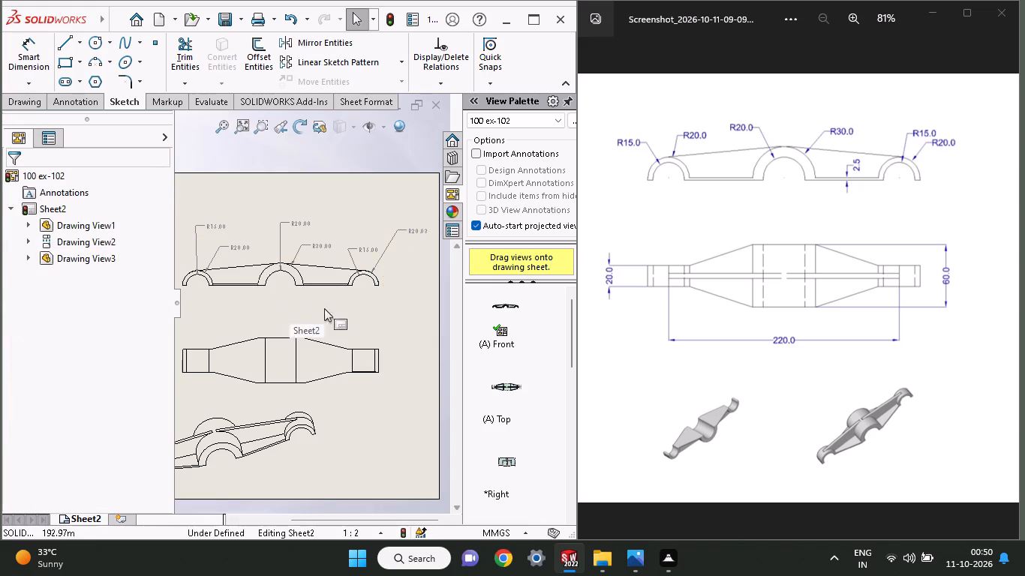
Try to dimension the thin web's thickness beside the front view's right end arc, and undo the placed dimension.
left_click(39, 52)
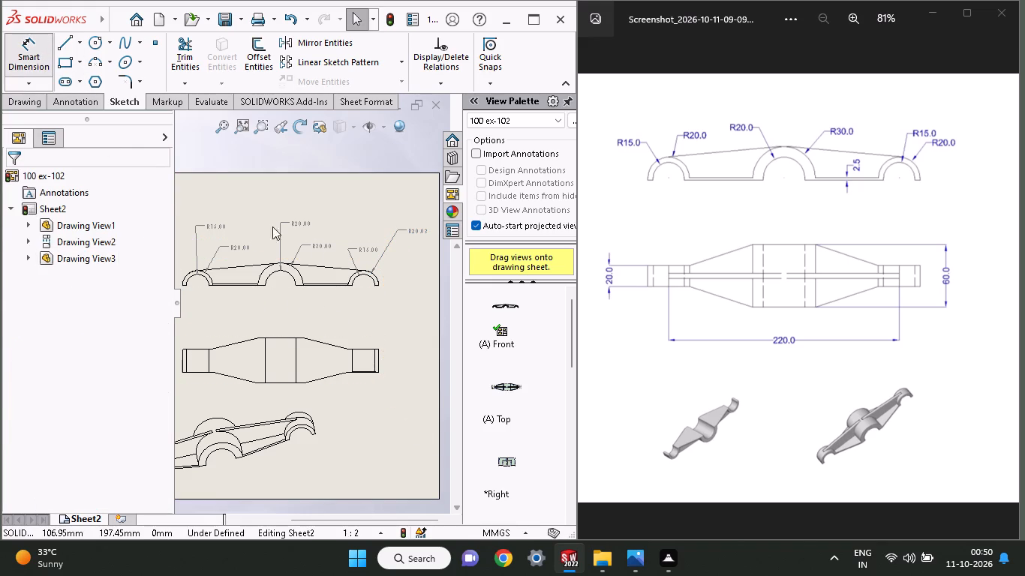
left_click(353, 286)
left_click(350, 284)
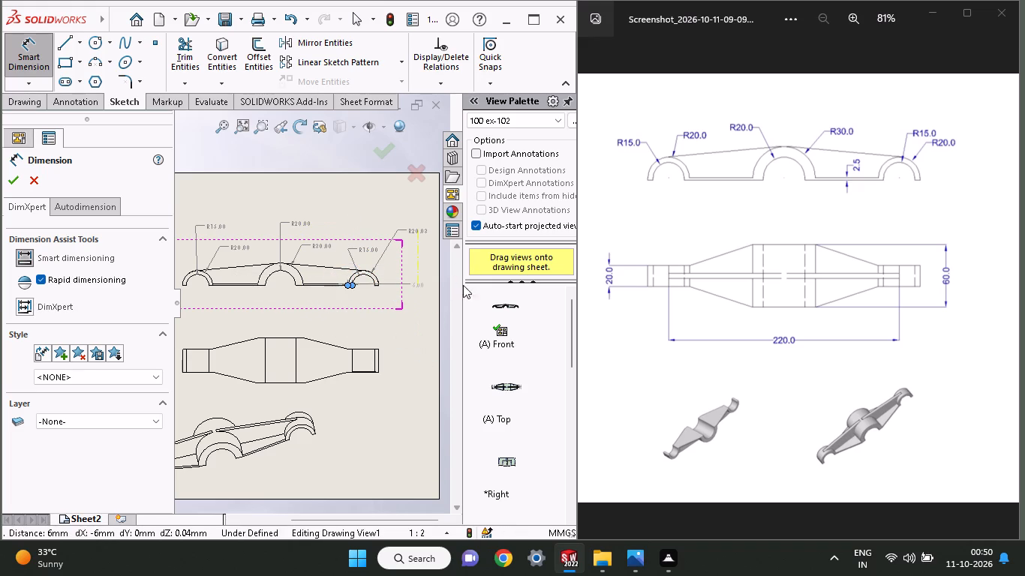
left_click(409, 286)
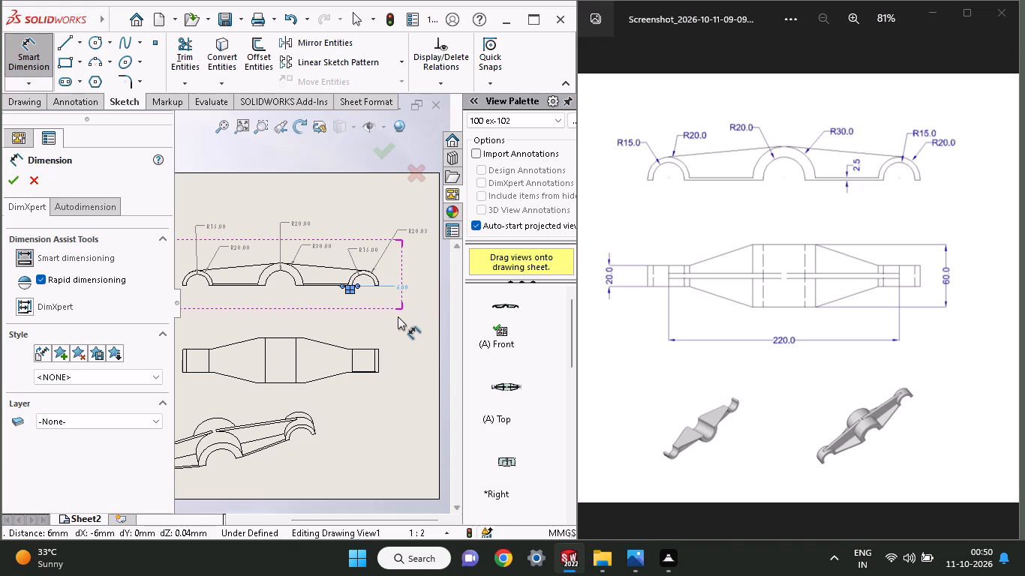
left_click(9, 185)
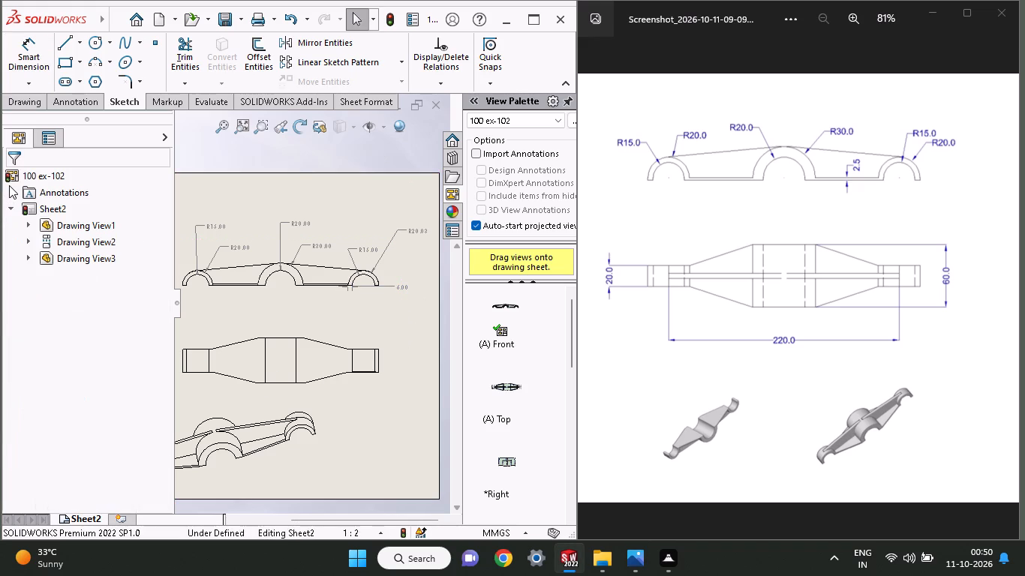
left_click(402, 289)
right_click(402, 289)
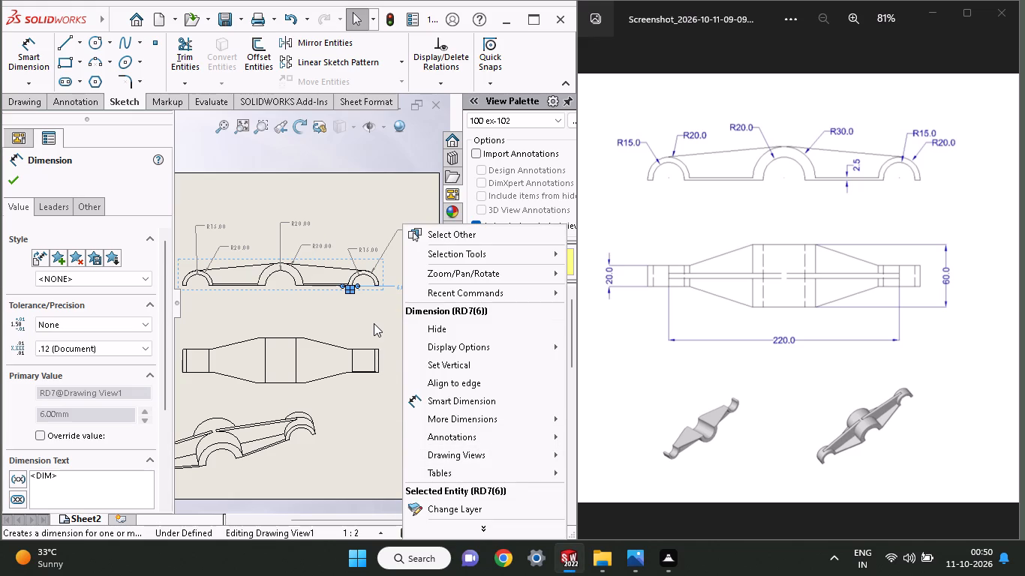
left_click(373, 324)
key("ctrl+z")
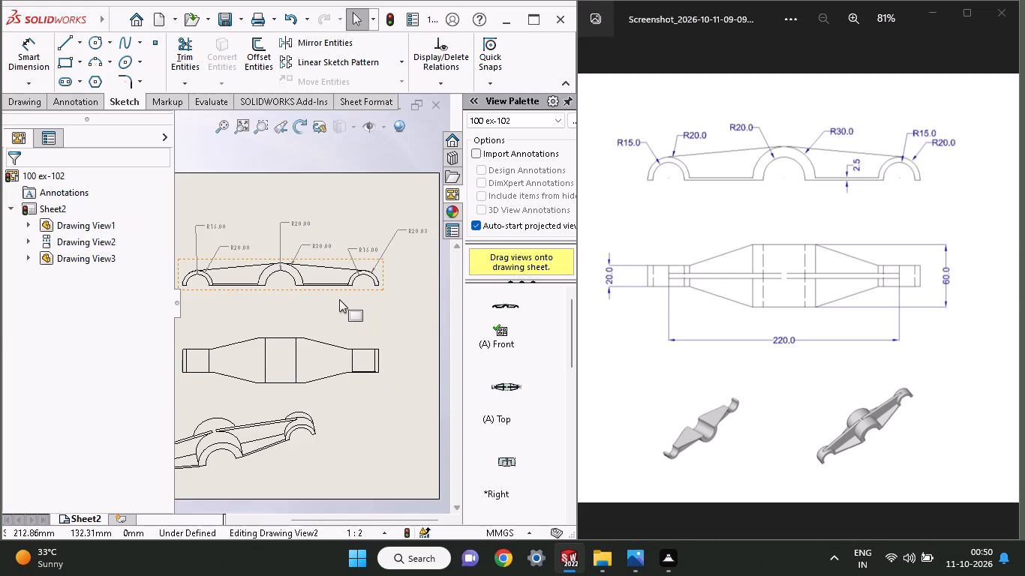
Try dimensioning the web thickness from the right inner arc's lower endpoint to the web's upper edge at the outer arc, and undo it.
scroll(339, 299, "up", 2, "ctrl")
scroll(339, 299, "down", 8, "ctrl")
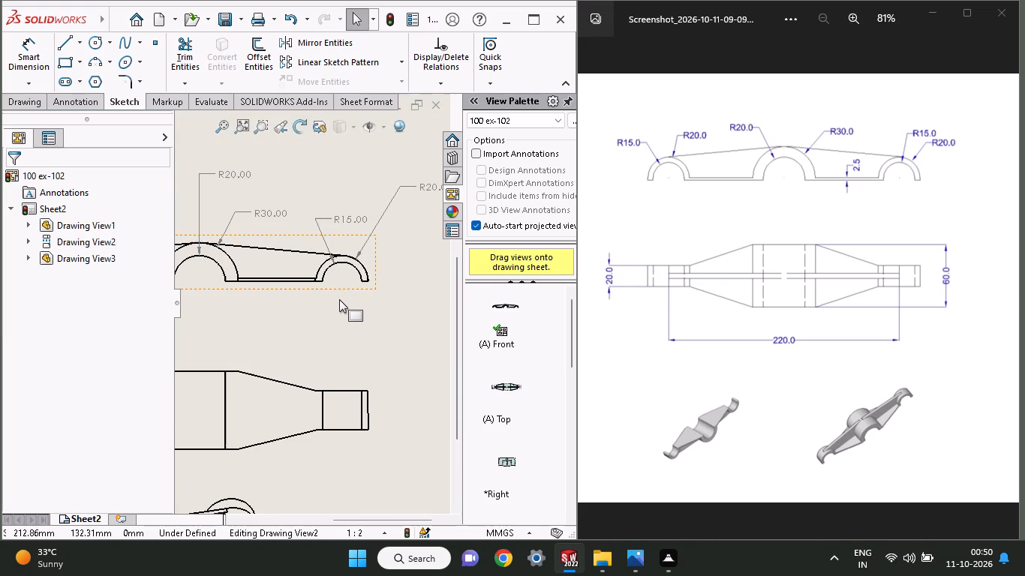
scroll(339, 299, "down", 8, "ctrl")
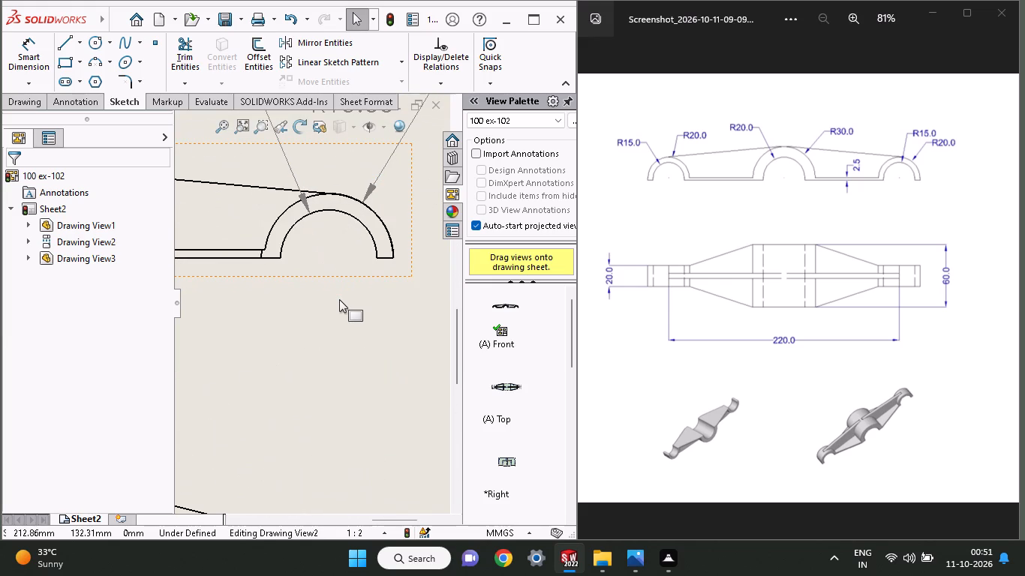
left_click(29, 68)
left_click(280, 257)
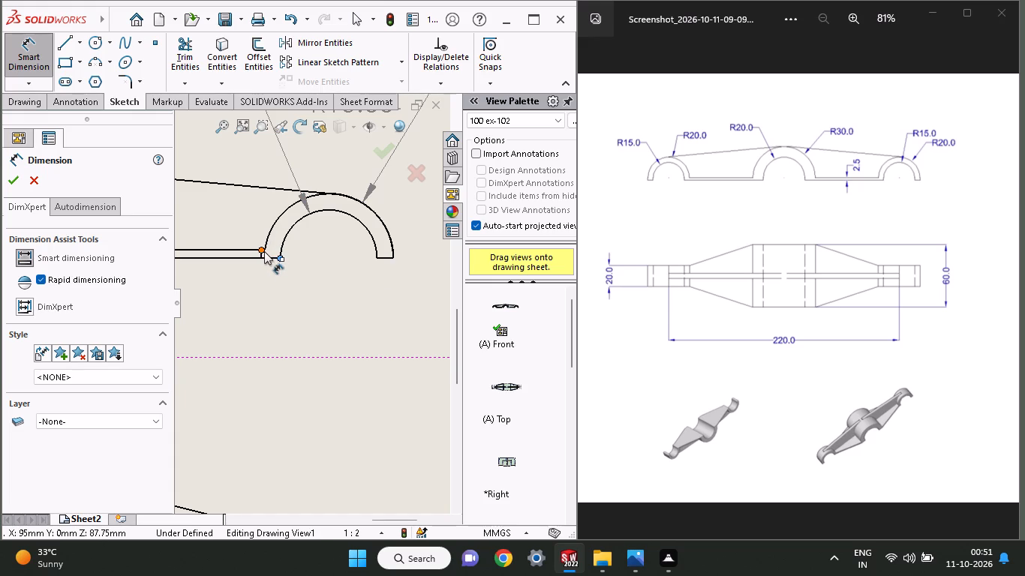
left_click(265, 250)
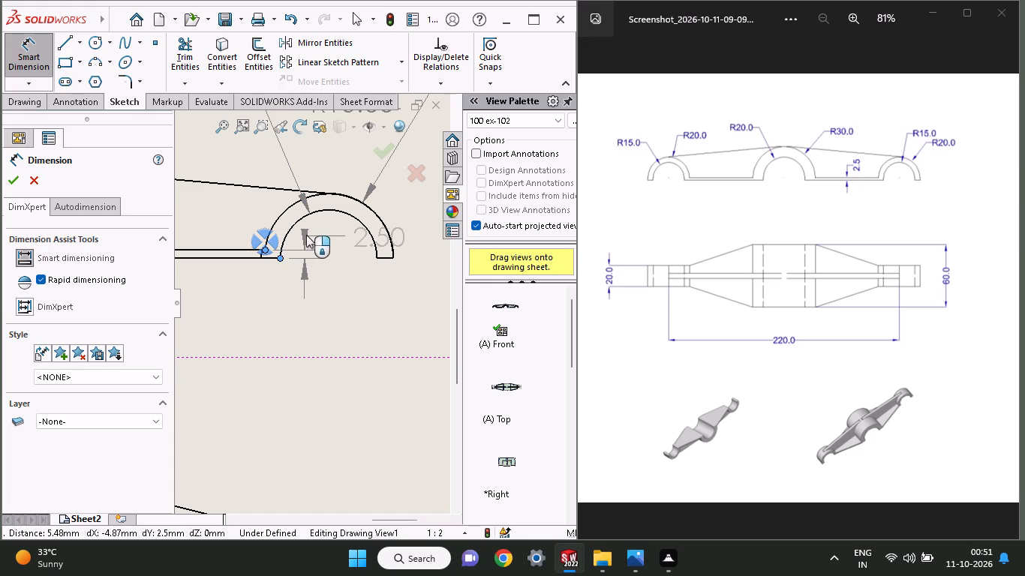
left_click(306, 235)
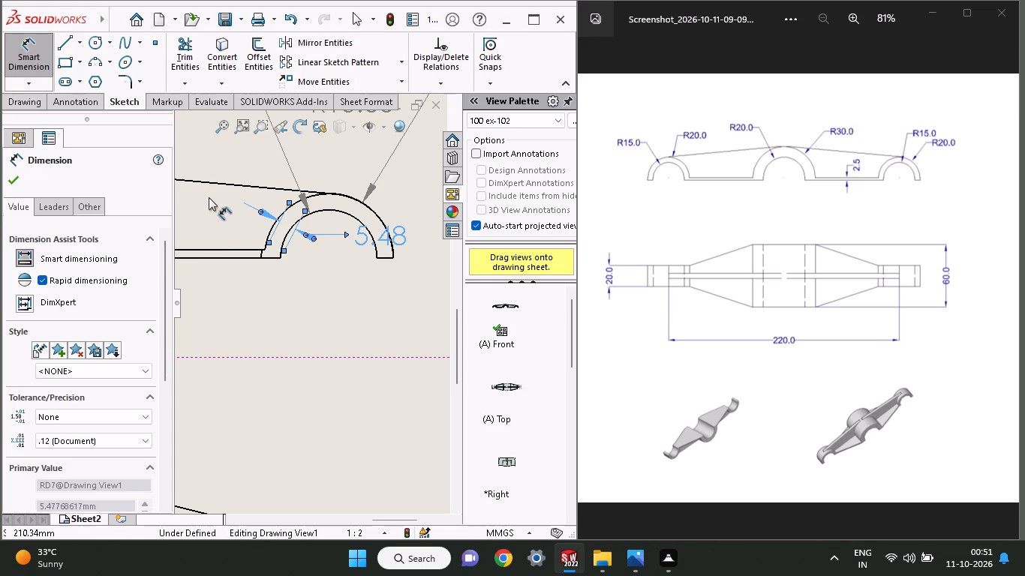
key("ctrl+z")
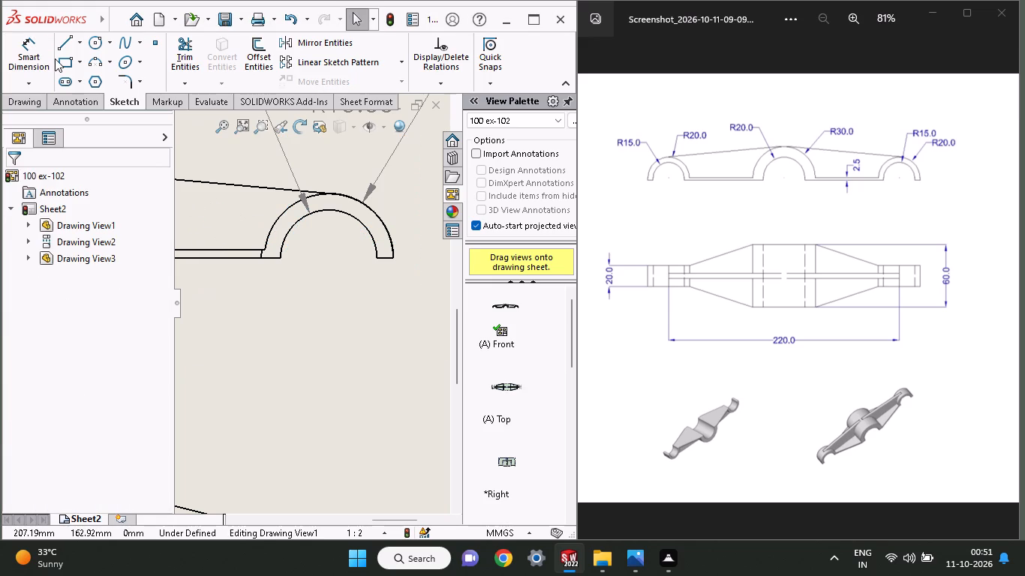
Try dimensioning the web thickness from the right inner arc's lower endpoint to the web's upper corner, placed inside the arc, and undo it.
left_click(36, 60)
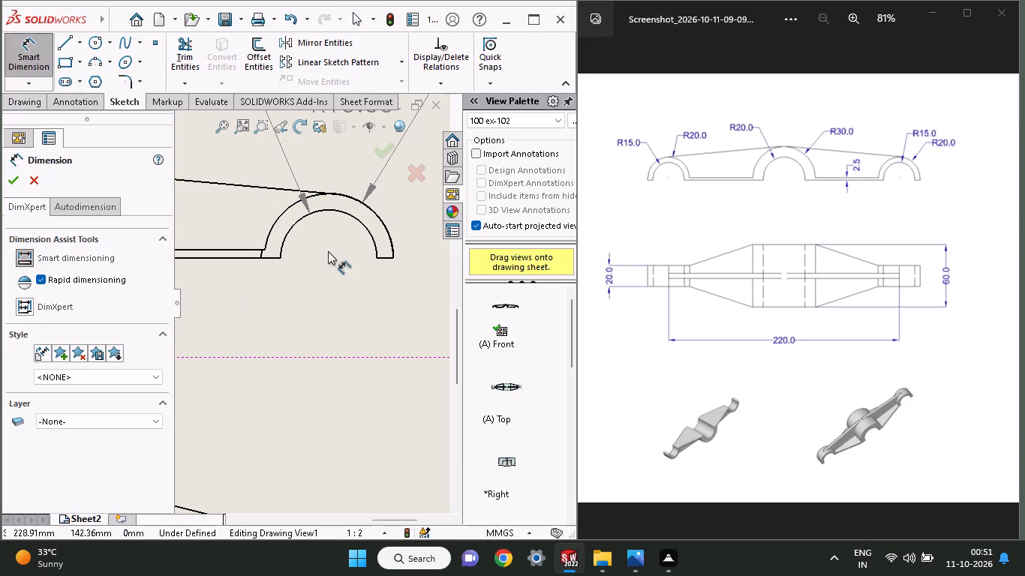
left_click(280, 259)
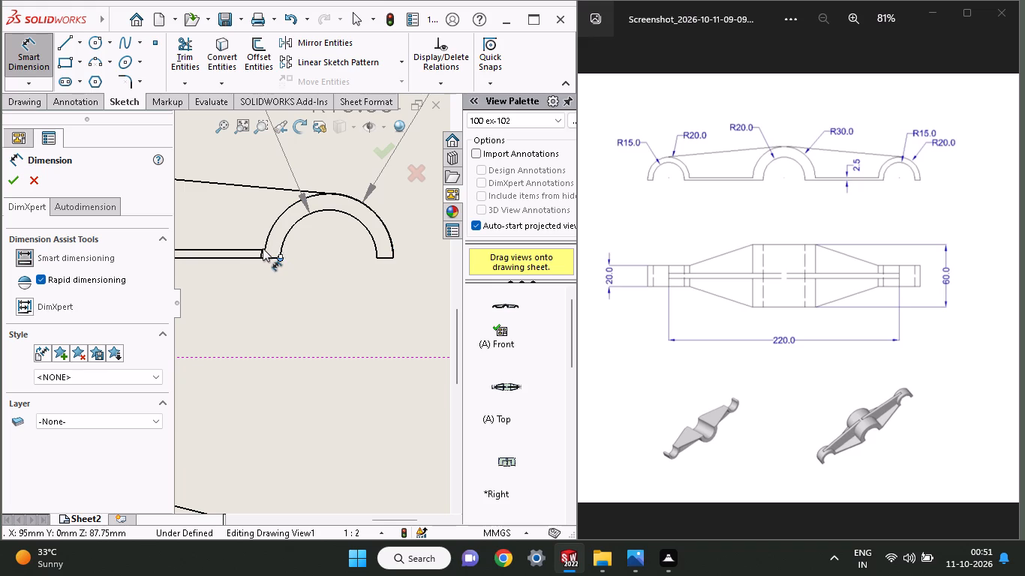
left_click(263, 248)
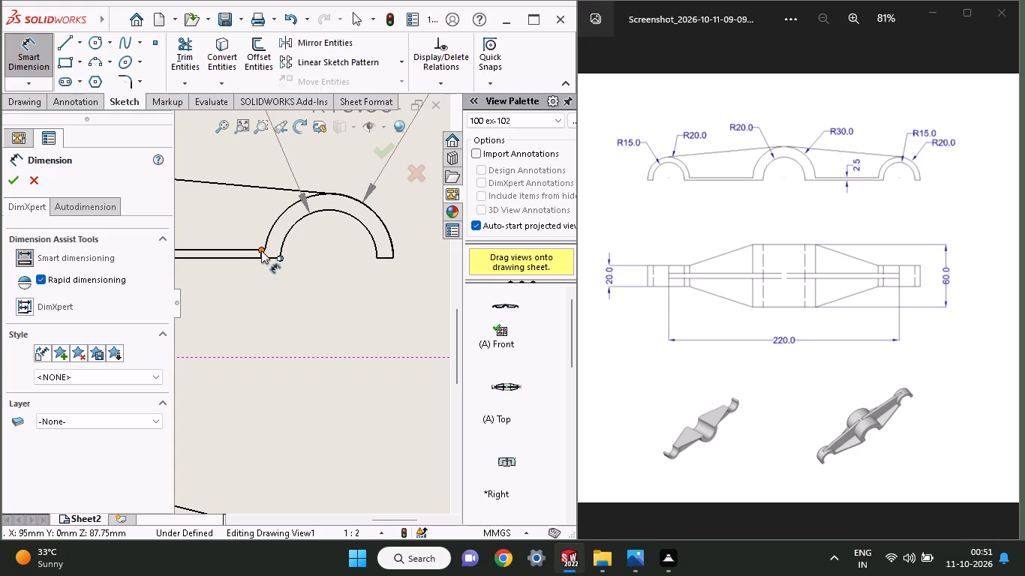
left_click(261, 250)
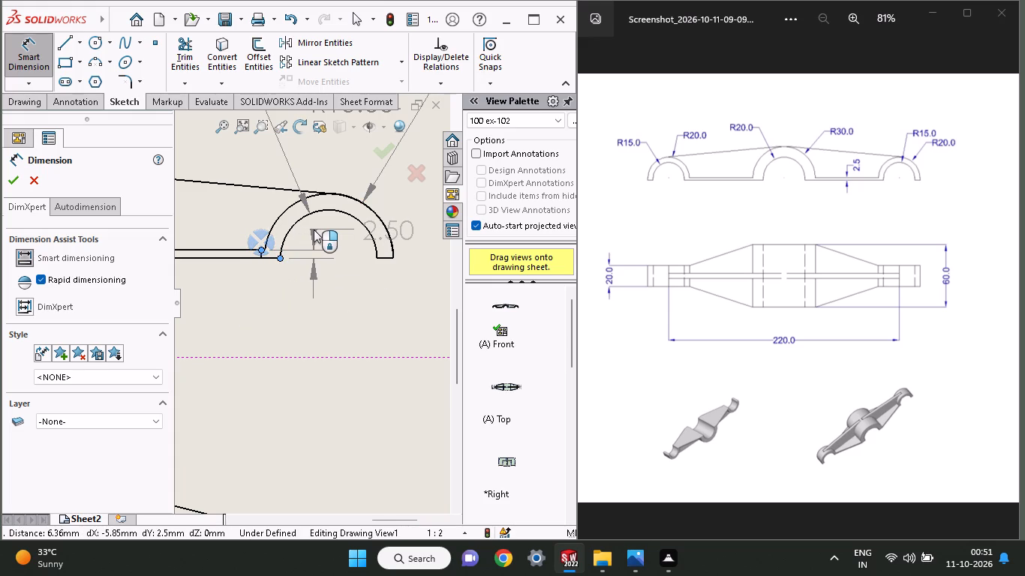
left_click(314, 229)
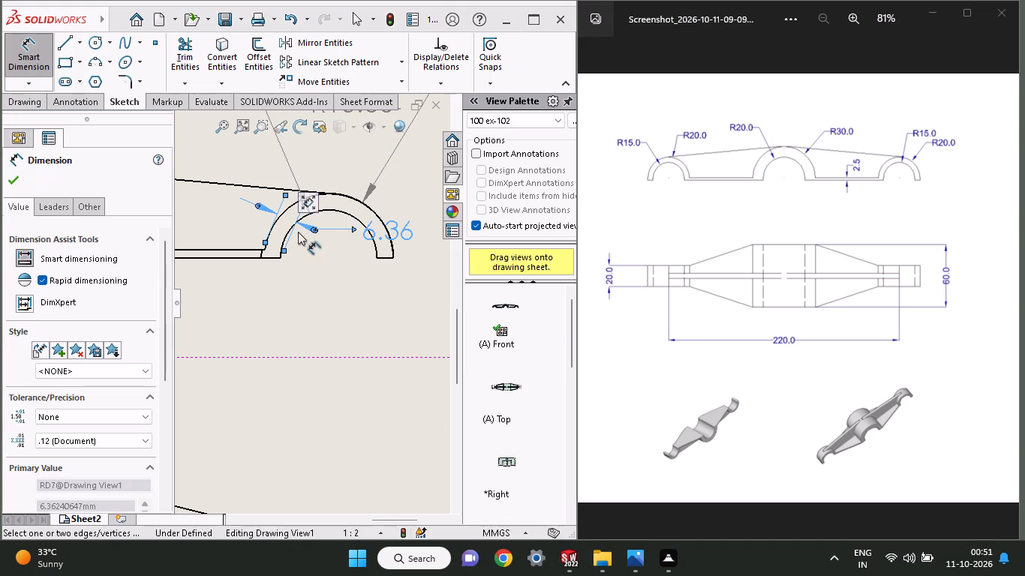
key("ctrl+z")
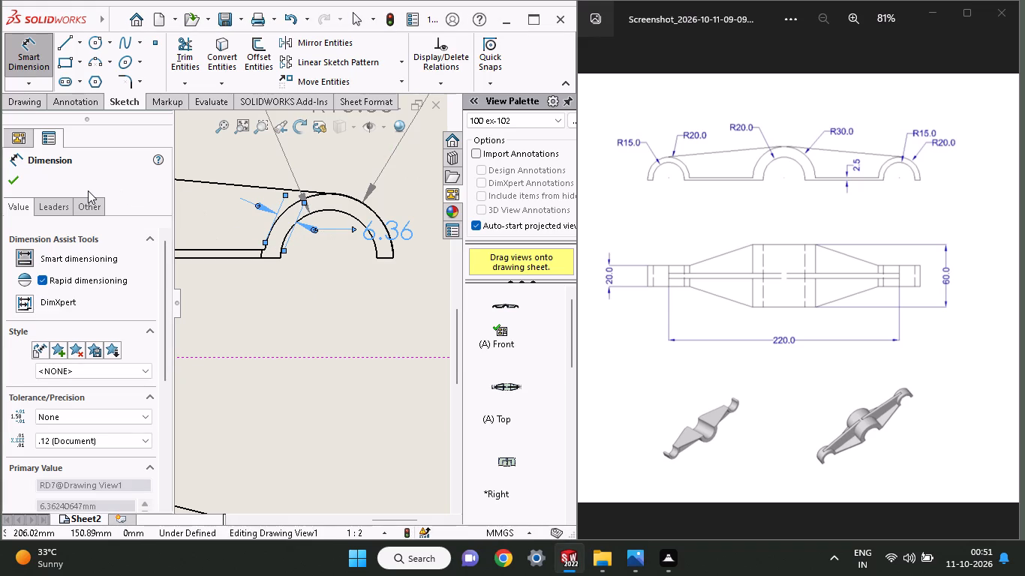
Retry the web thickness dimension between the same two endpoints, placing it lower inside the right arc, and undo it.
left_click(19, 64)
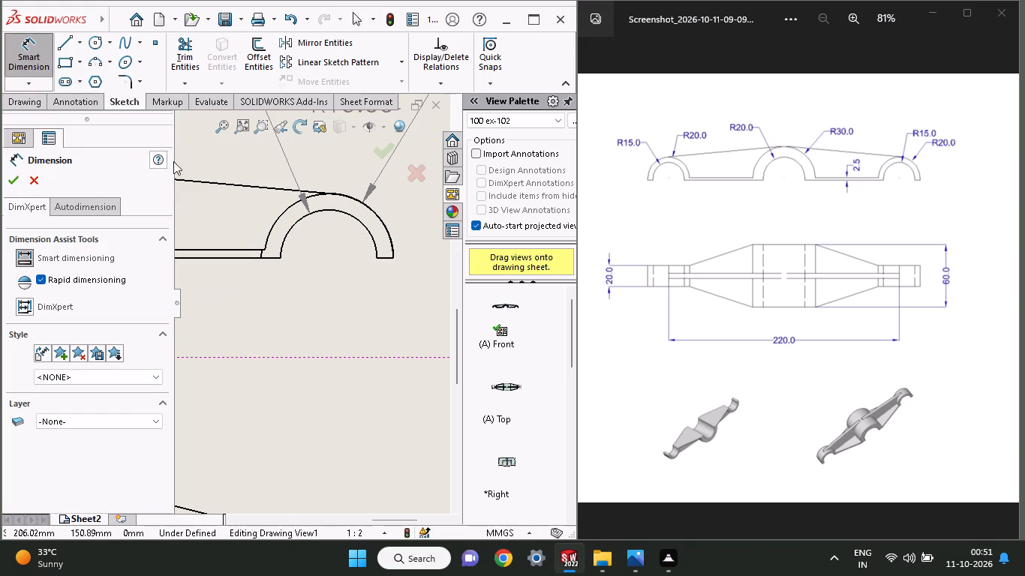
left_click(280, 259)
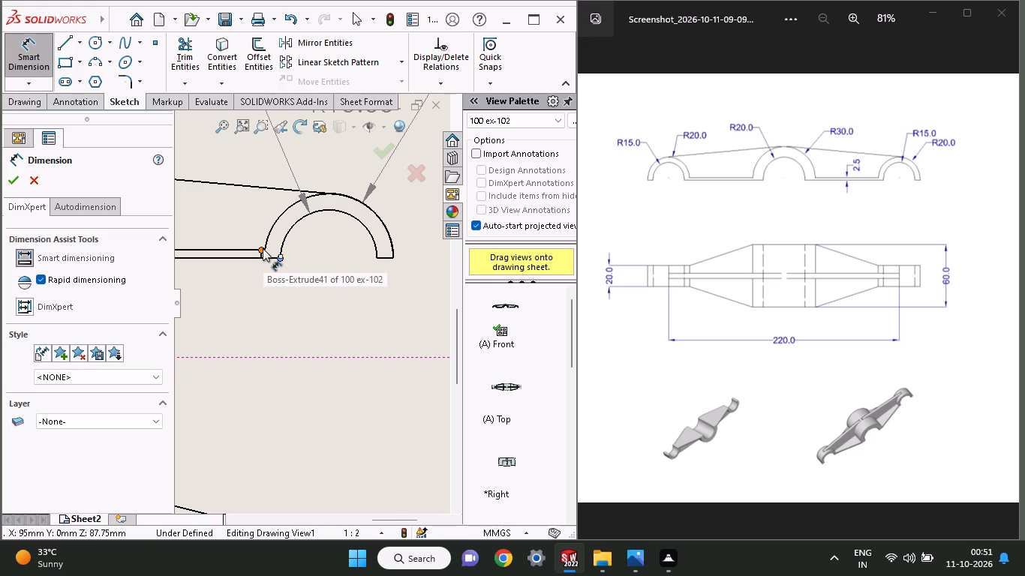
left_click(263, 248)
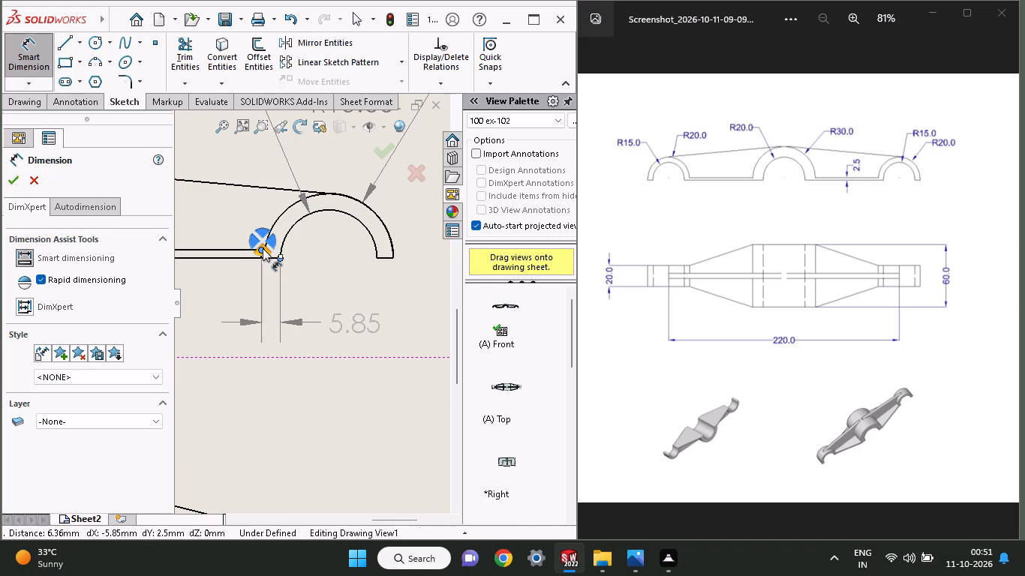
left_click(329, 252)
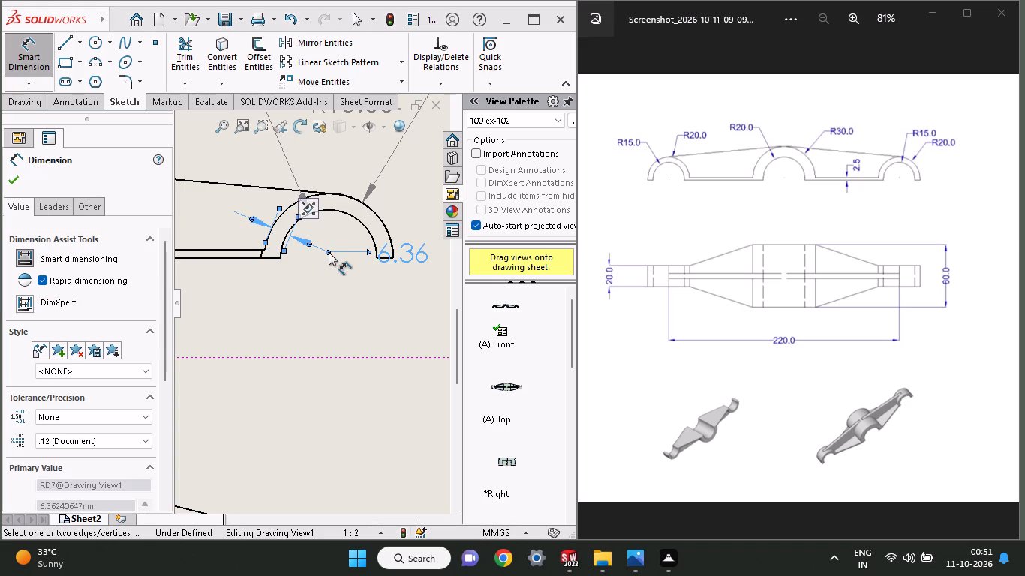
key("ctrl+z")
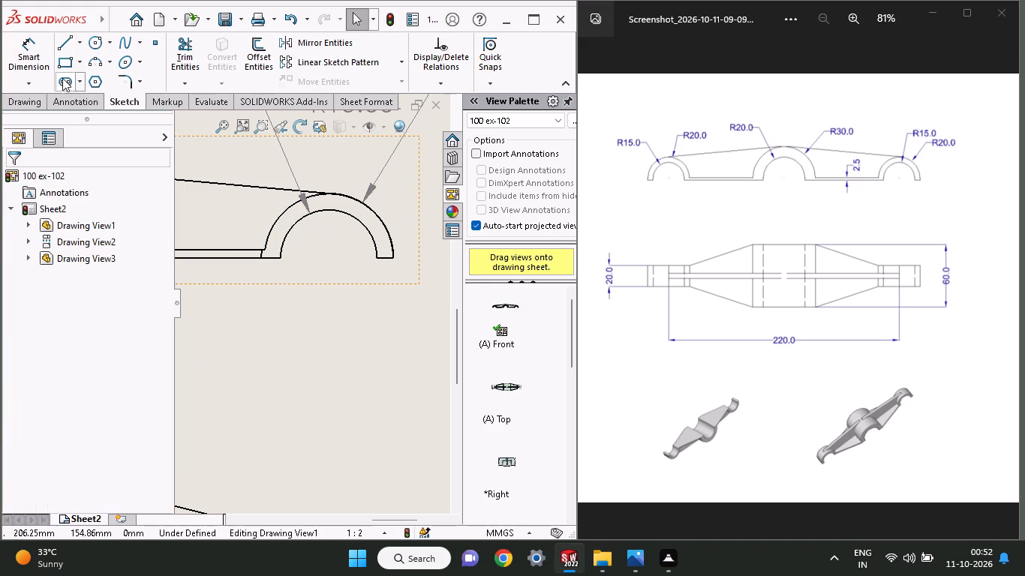
Sketch a horizontal line about 10 mm long from the web's upper edge into the front view's right end arc.
left_click(59, 47)
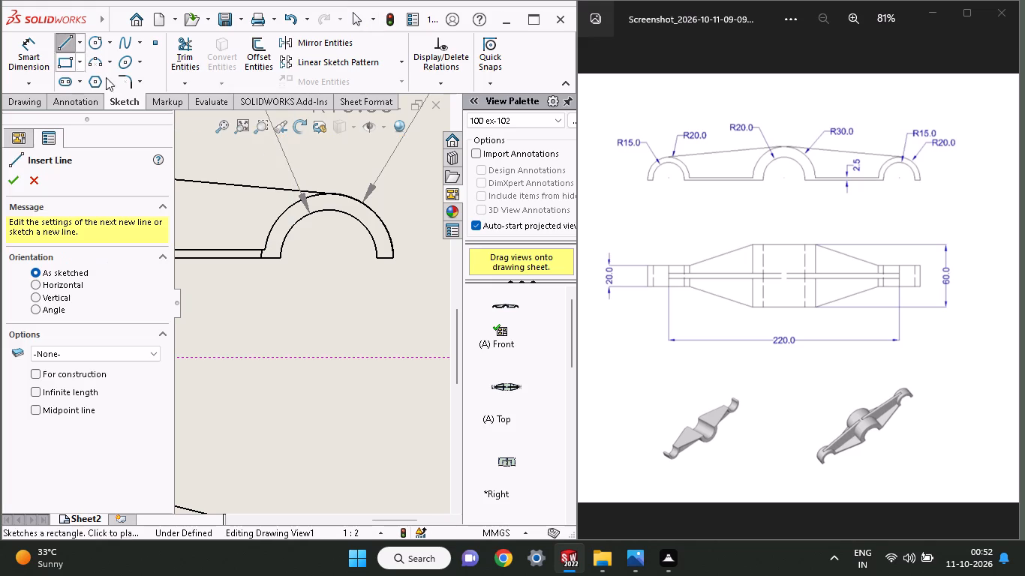
left_click(266, 248)
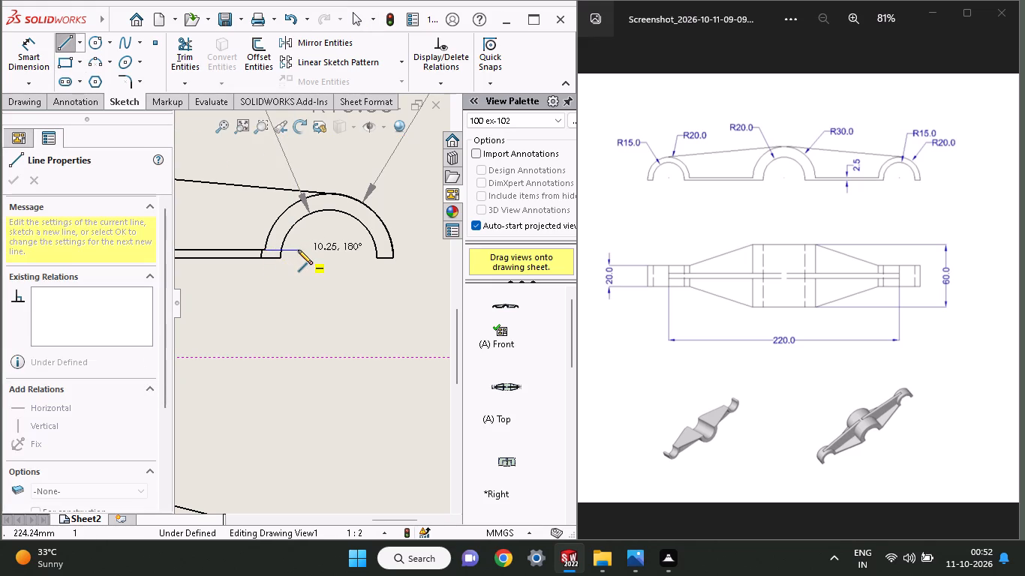
left_click(298, 250)
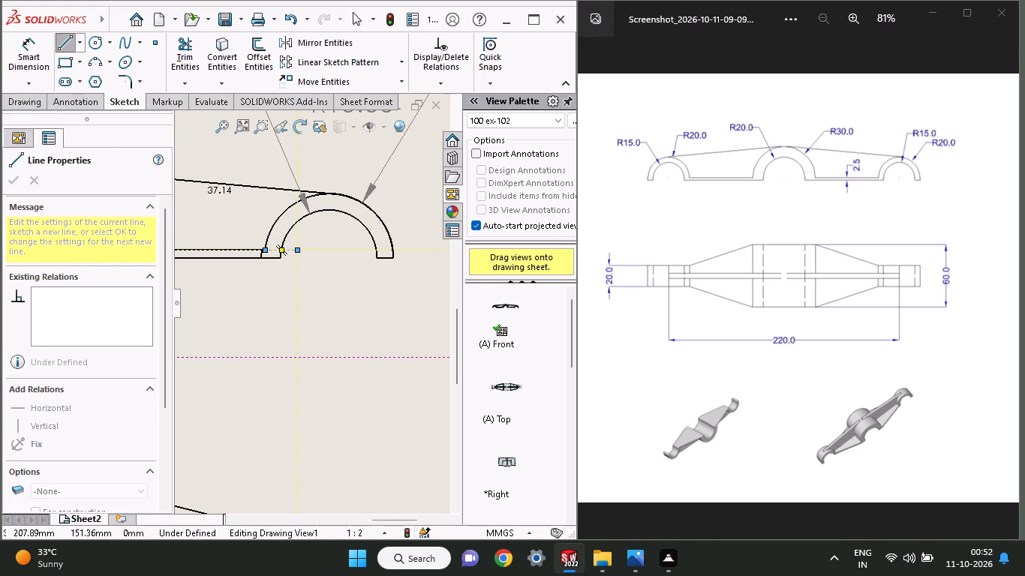
Dimension the web thickness from the sketched line's free end to the arc's bottom edge as a driven dimension, placed beyond the right end.
left_click(32, 73)
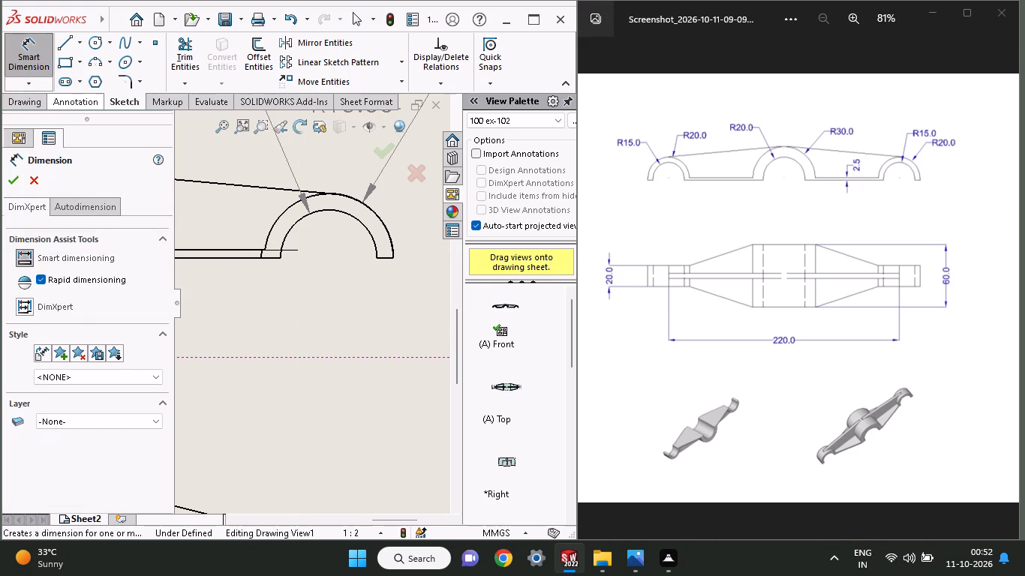
left_click(296, 248)
left_click(279, 260)
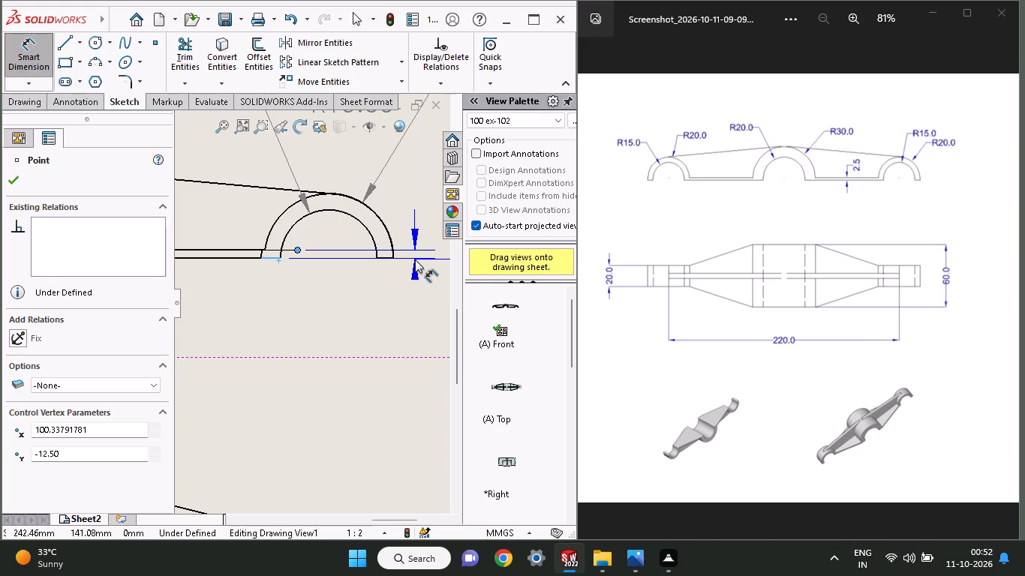
left_click(420, 304)
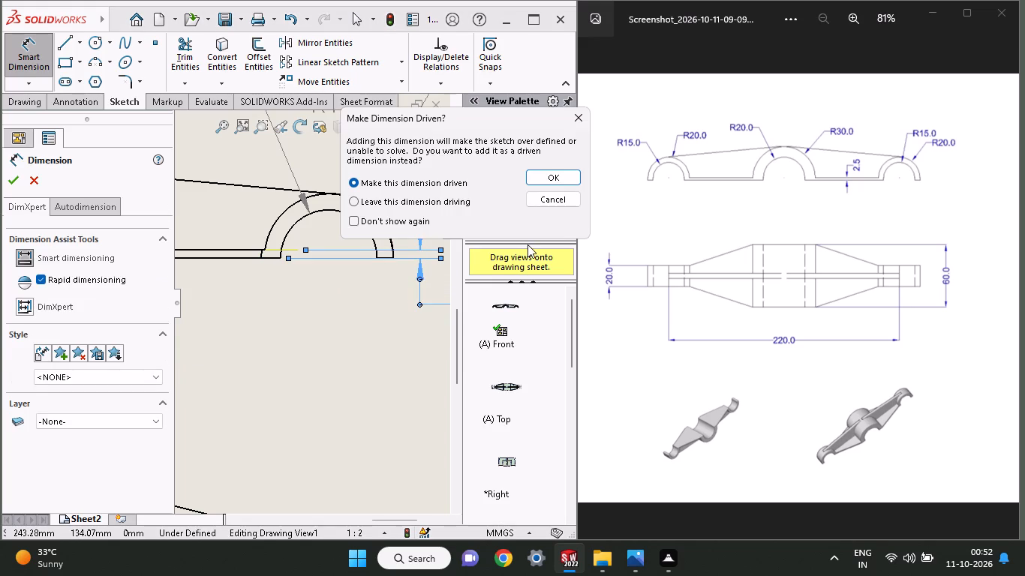
left_click(546, 181)
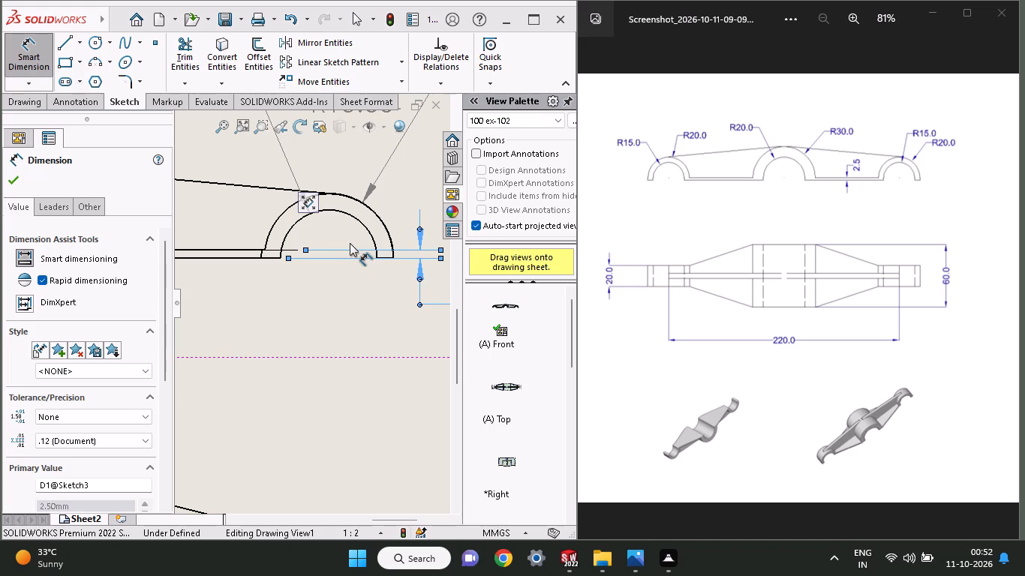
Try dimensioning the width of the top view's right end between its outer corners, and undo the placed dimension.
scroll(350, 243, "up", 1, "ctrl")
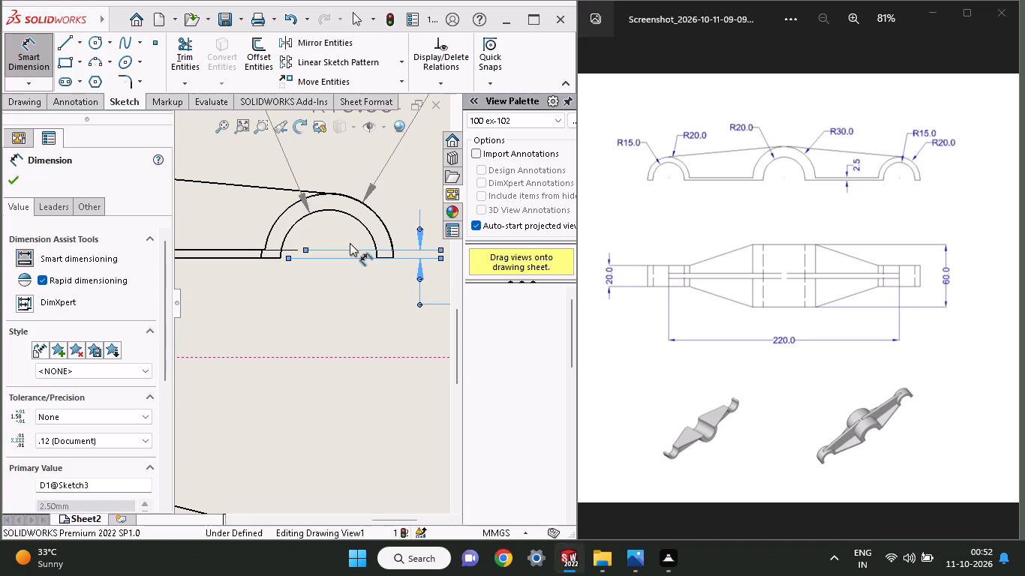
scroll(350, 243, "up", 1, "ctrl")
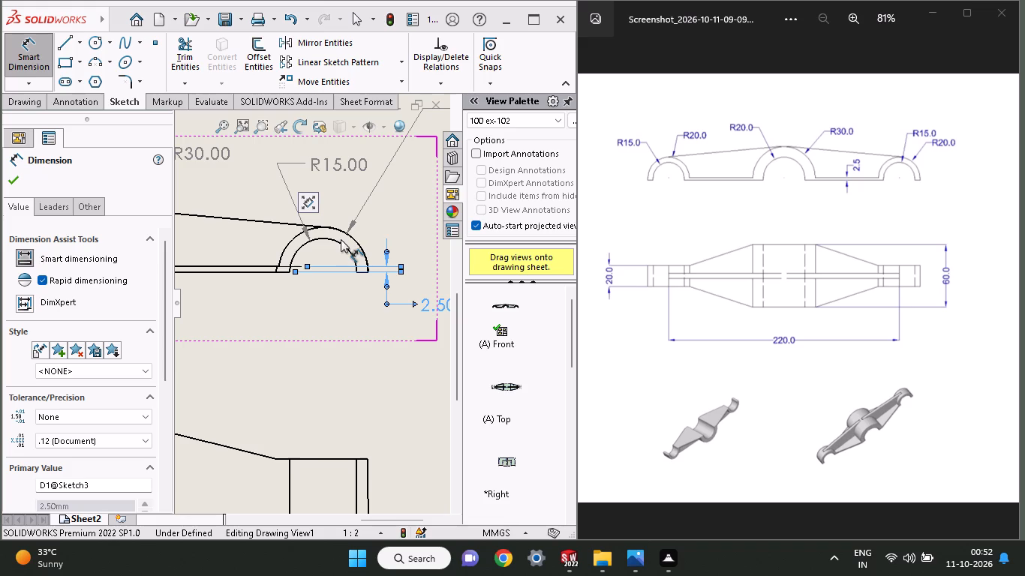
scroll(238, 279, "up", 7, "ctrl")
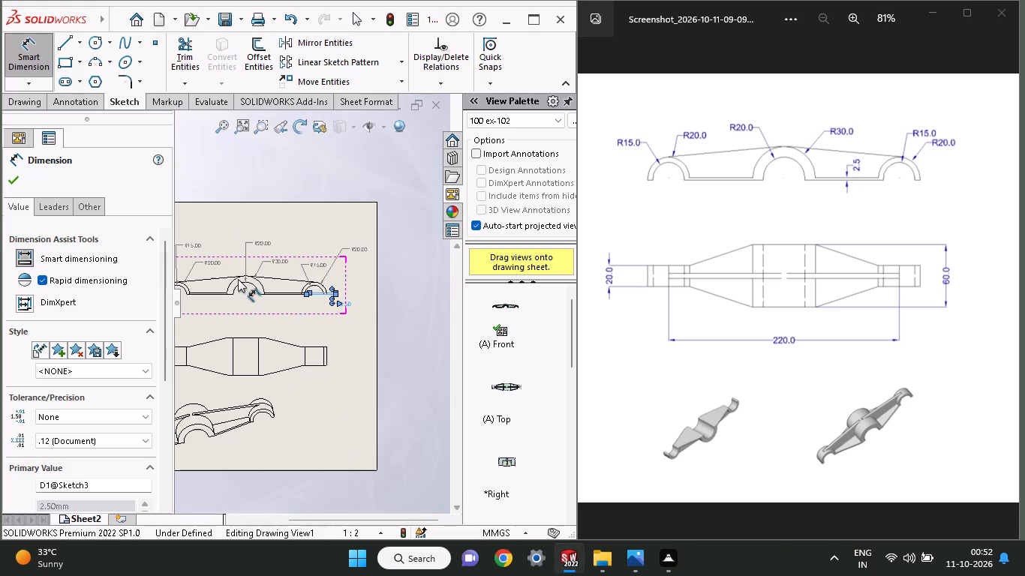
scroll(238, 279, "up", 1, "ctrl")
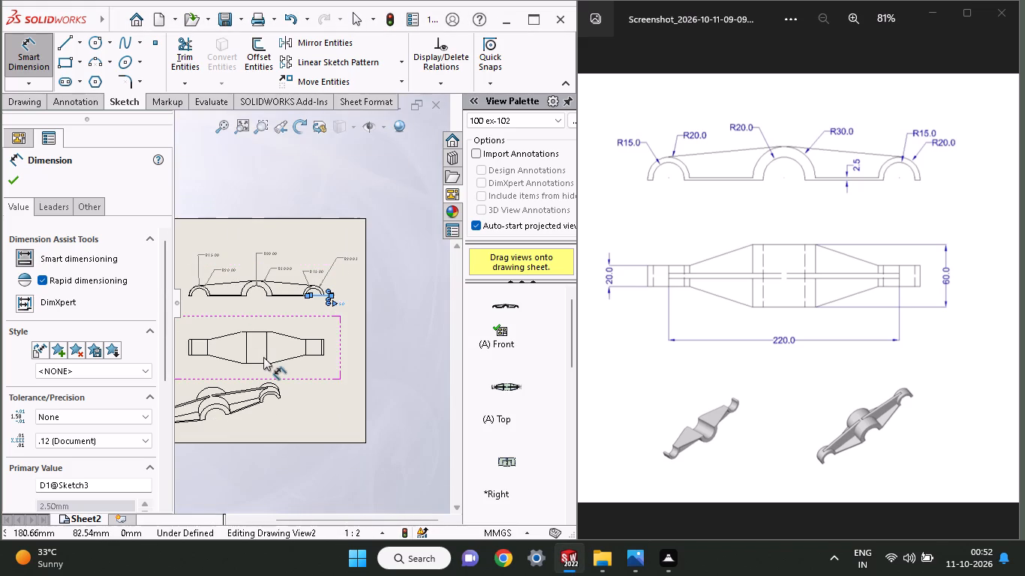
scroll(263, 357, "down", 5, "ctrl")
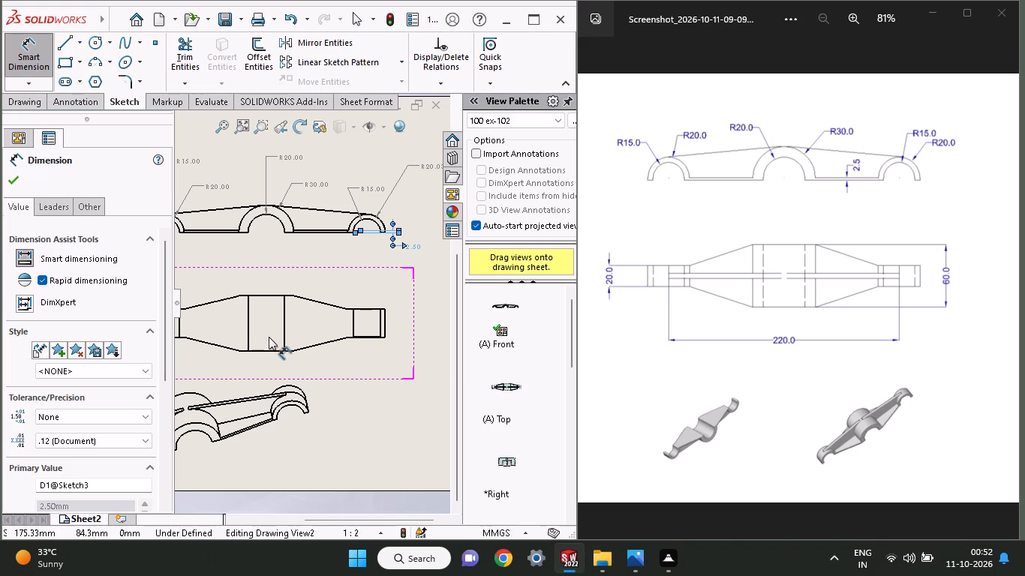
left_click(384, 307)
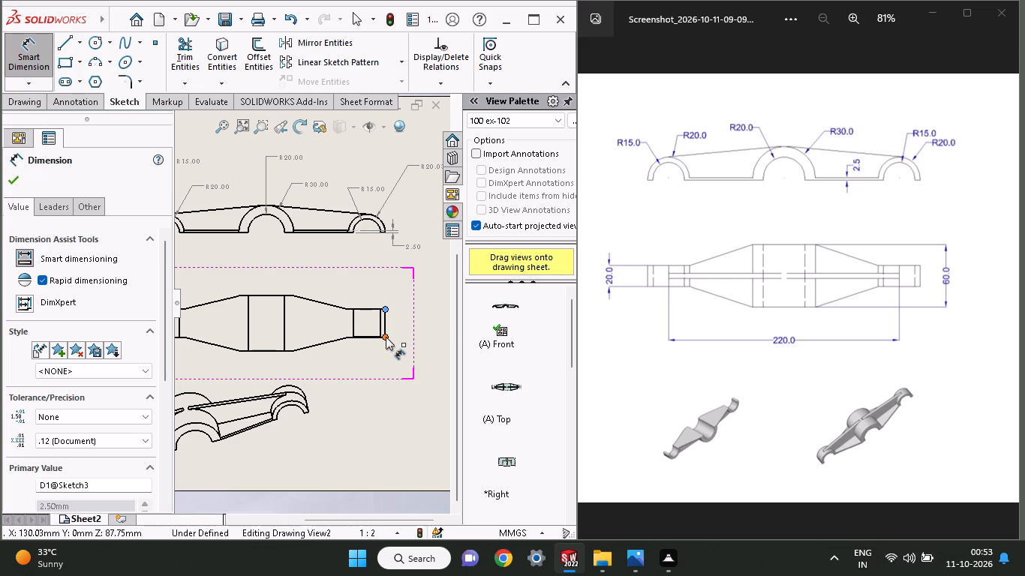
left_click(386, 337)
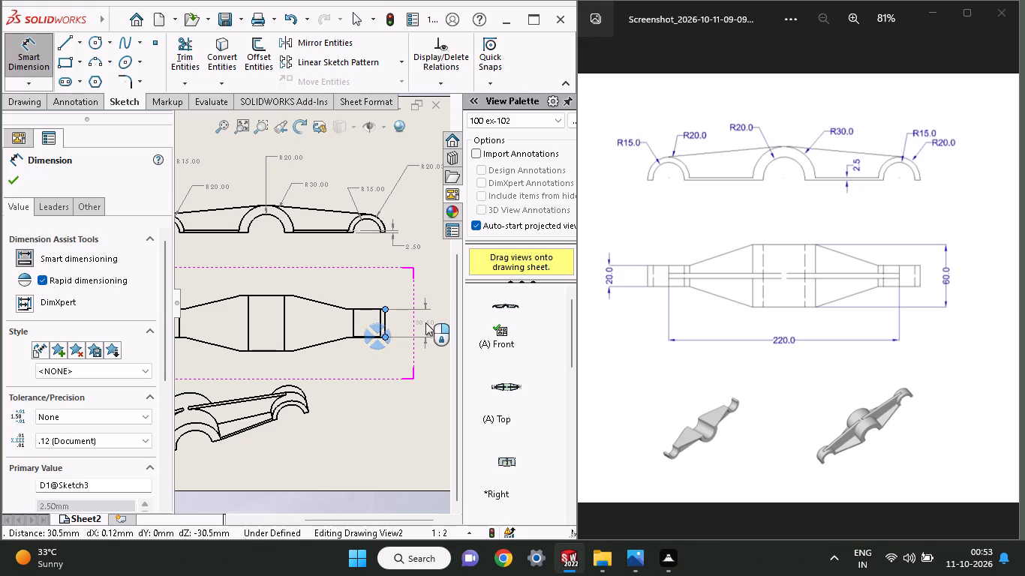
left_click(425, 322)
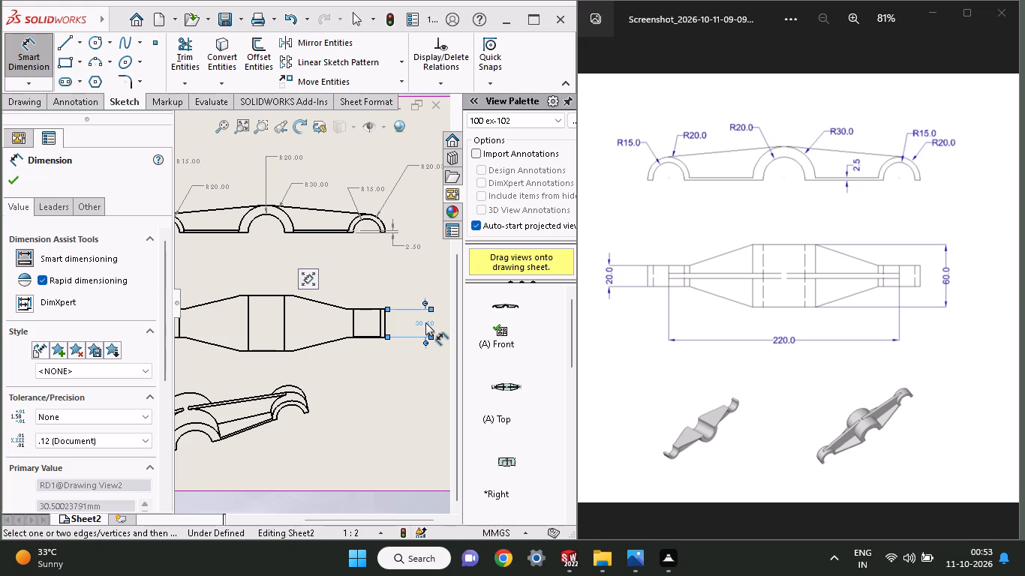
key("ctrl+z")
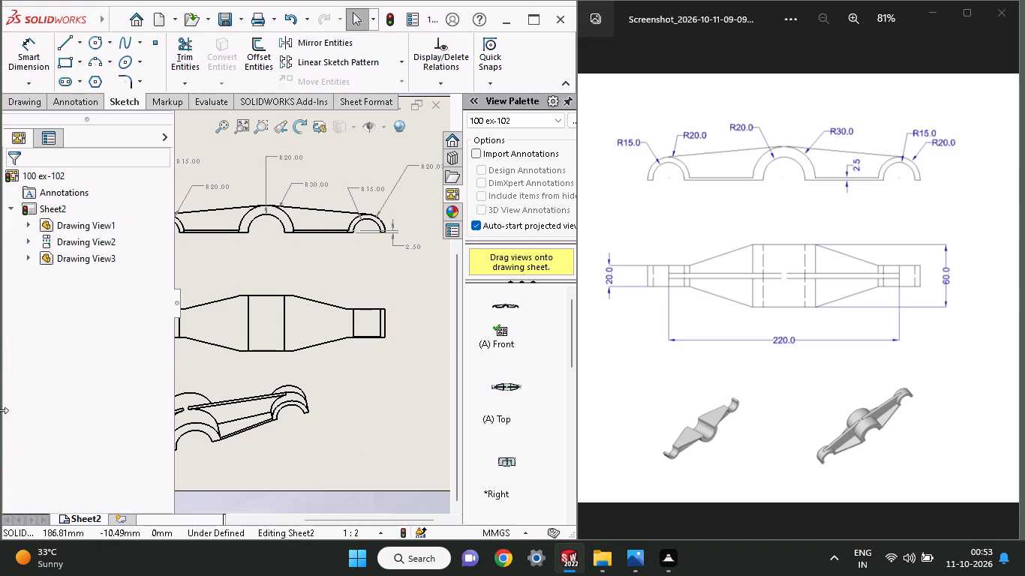
Dimension the central boss's overall width in the top view, placing the dimension beyond the view's right end.
left_click(29, 41)
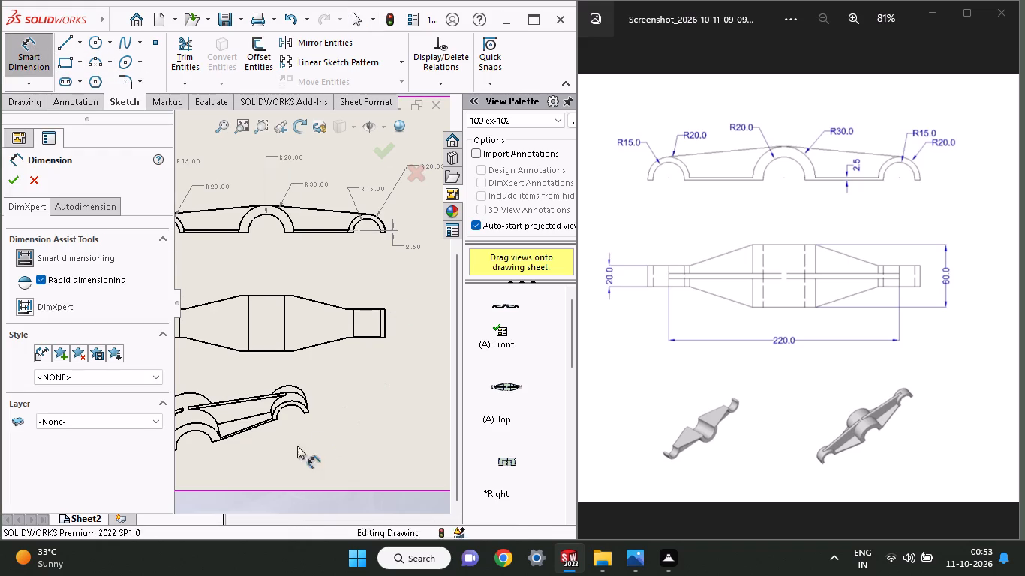
left_click(283, 349)
left_click(283, 295)
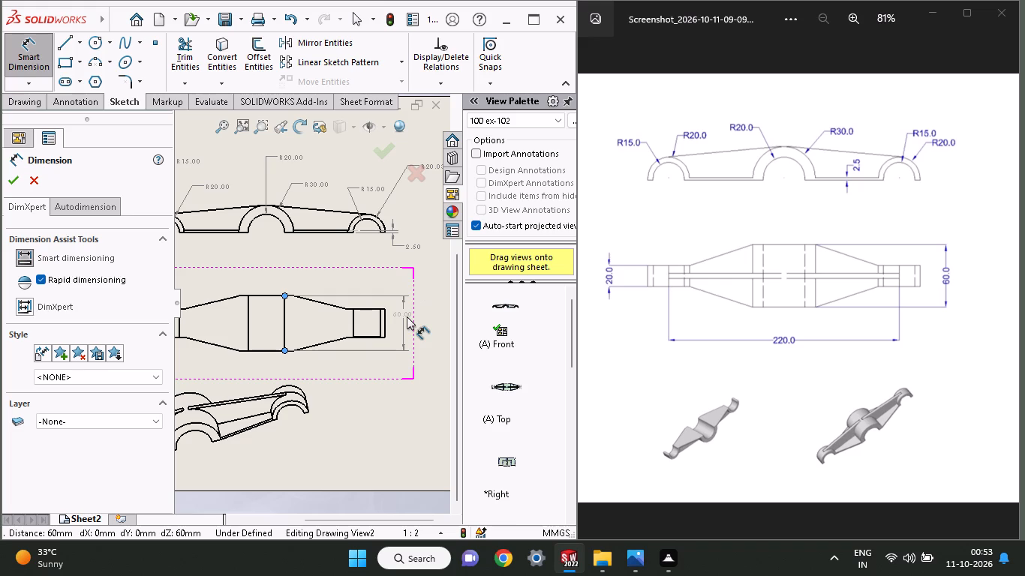
left_click(407, 325)
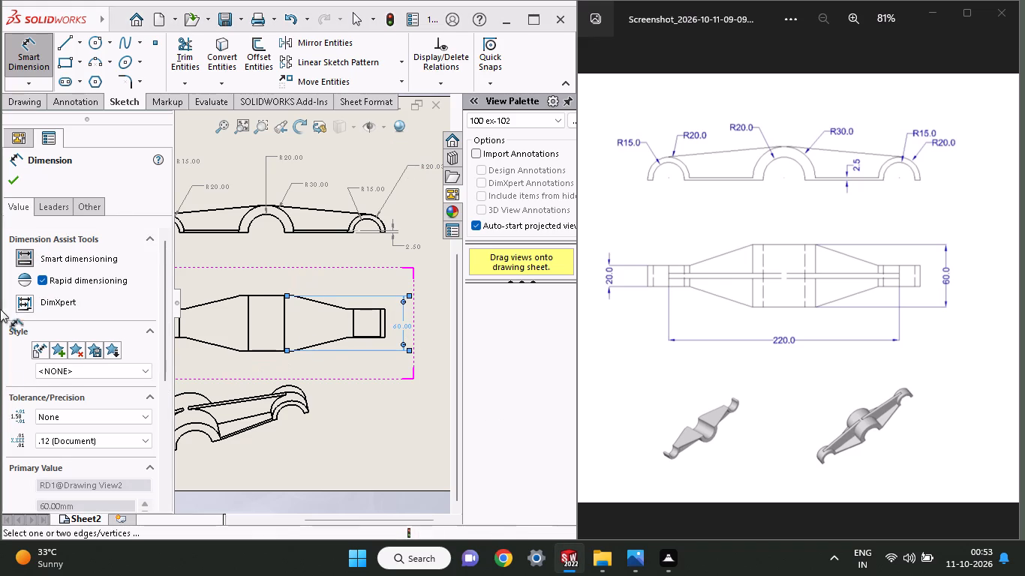
left_click(18, 183)
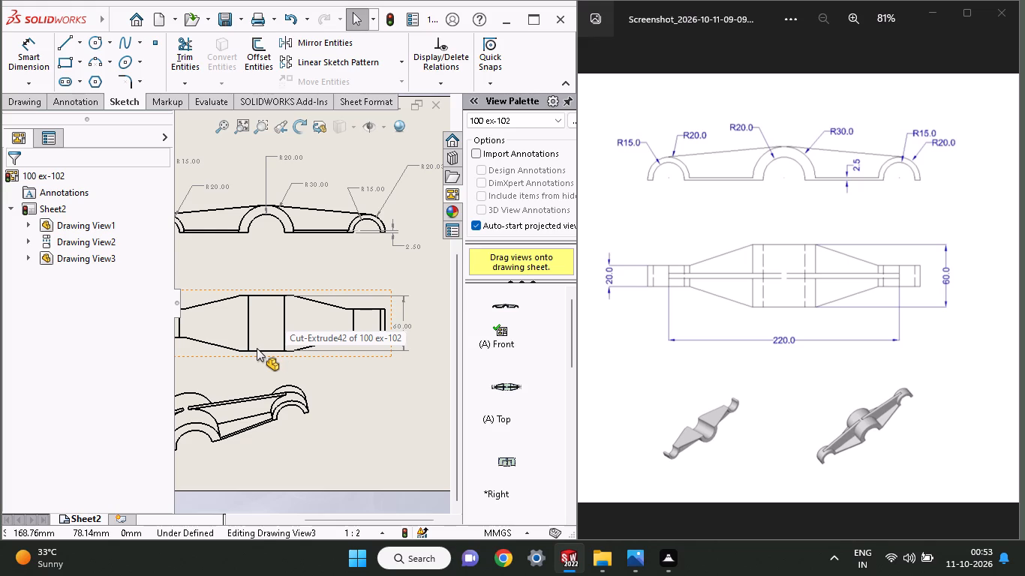
Sketch a vertical line about 32 mm long upward from the midpoint of the central boss's lower edge in the top view.
scroll(257, 348, "up", 1, "ctrl")
scroll(257, 348, "down", 2, "ctrl")
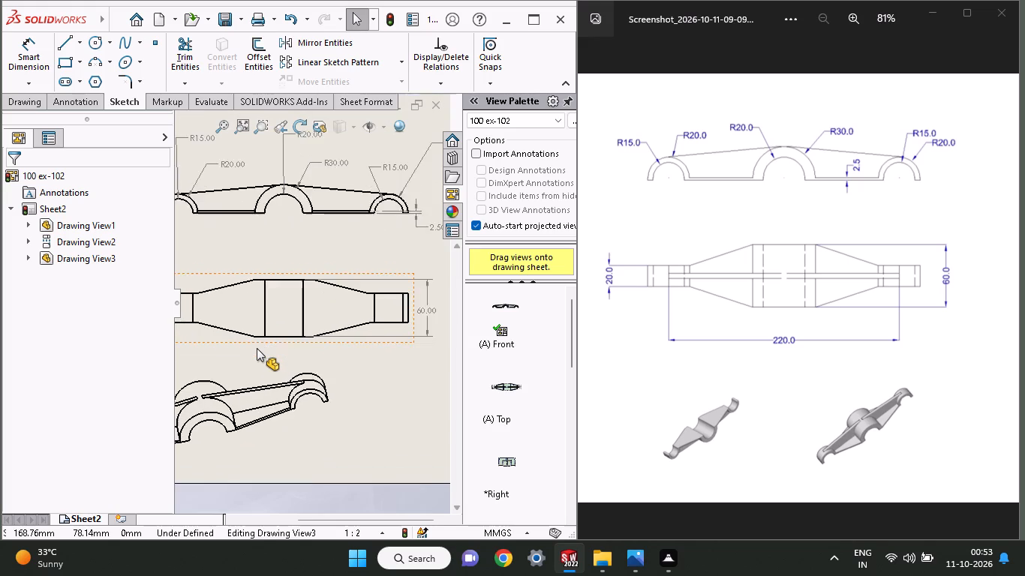
scroll(257, 348, "down", 1, "ctrl")
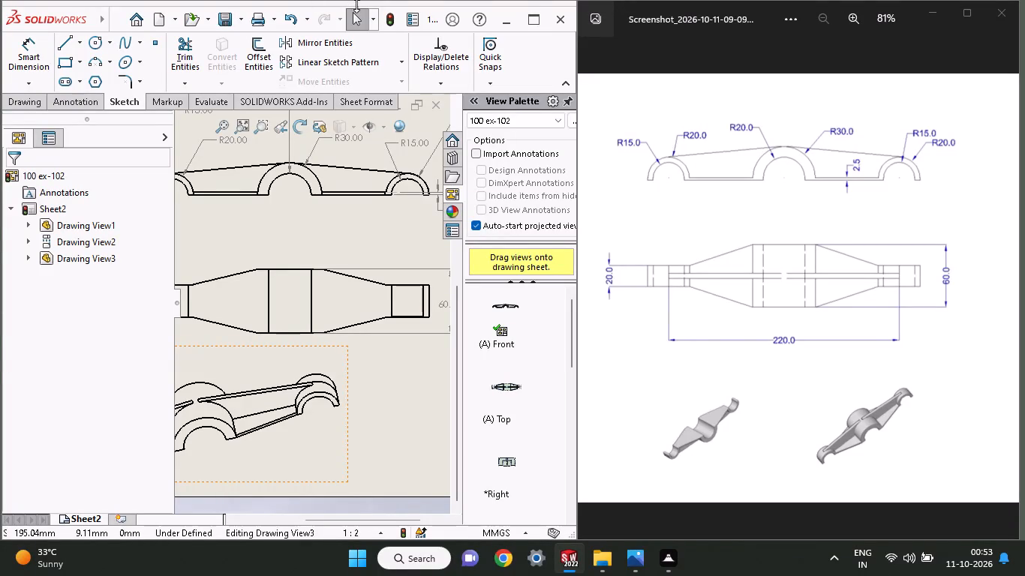
left_click(68, 39)
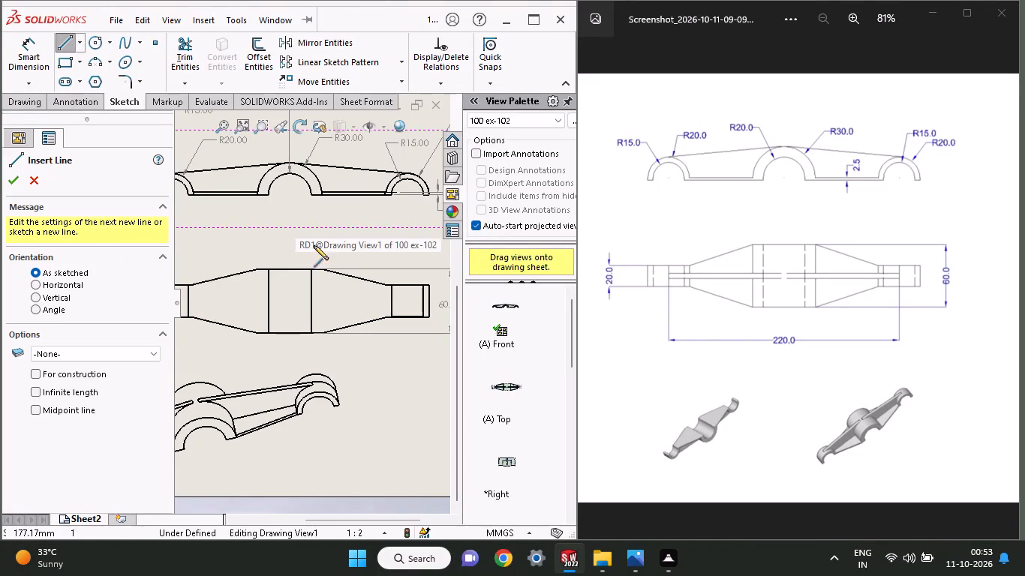
scroll(287, 333, "down", 1)
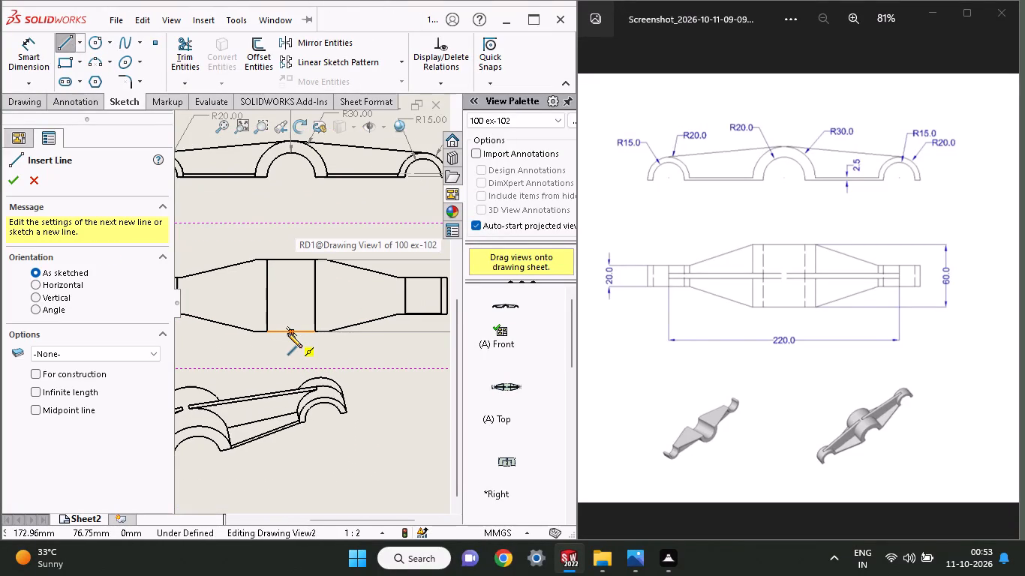
left_click(287, 333)
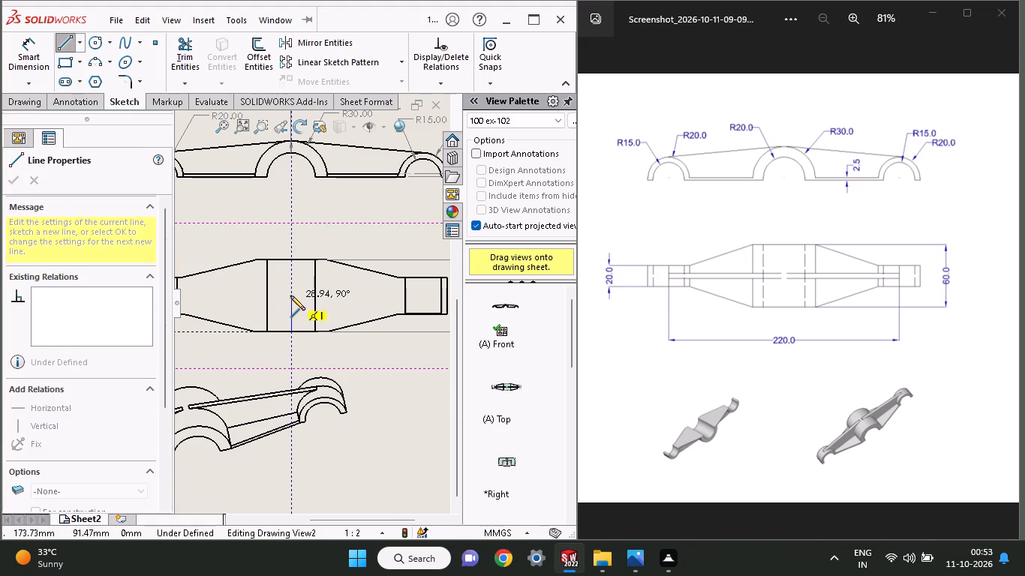
left_click(289, 293)
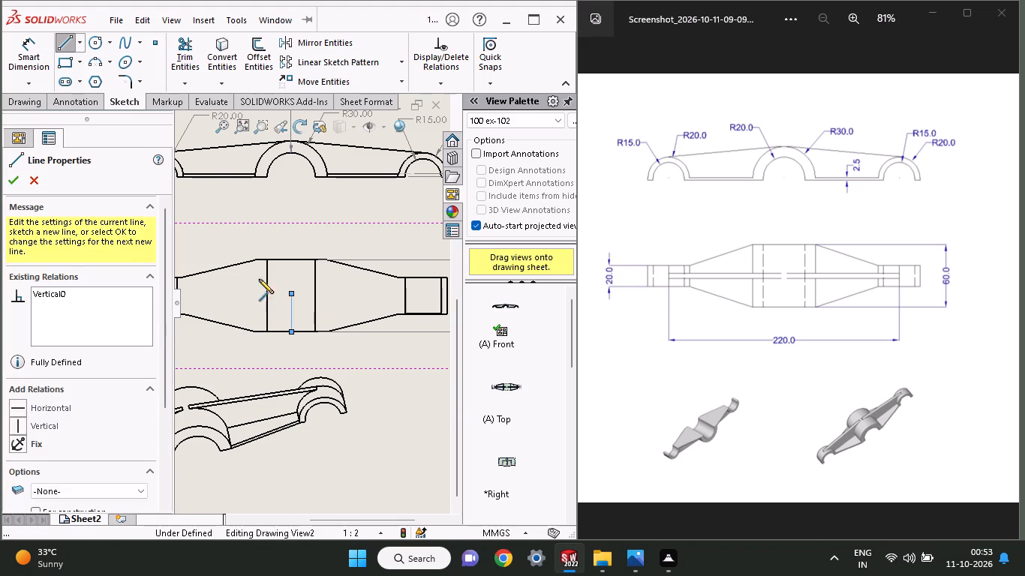
Dimension the vertical sketch line in the top view and set its length to 30 mm.
left_click(23, 57)
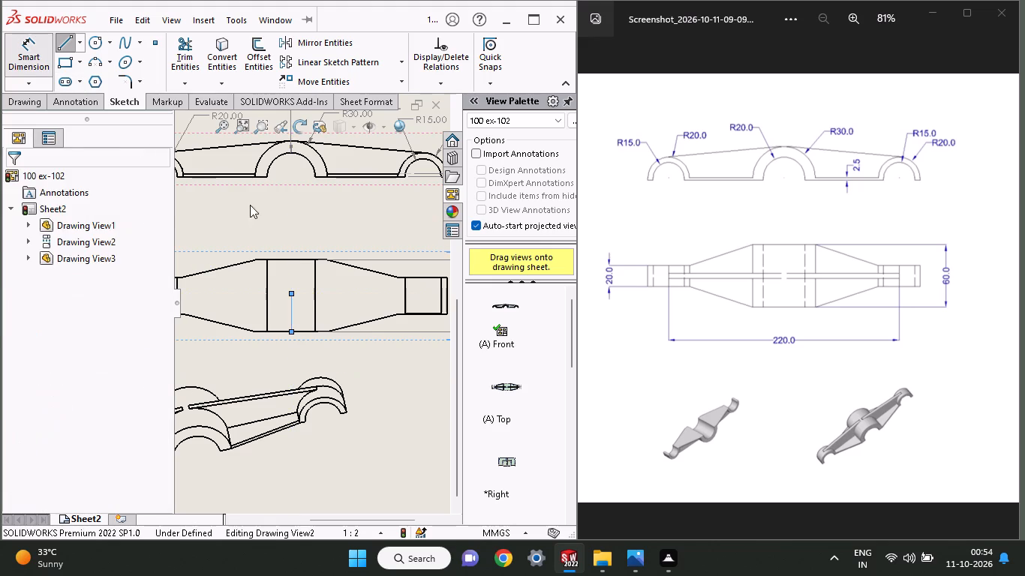
left_click(288, 301)
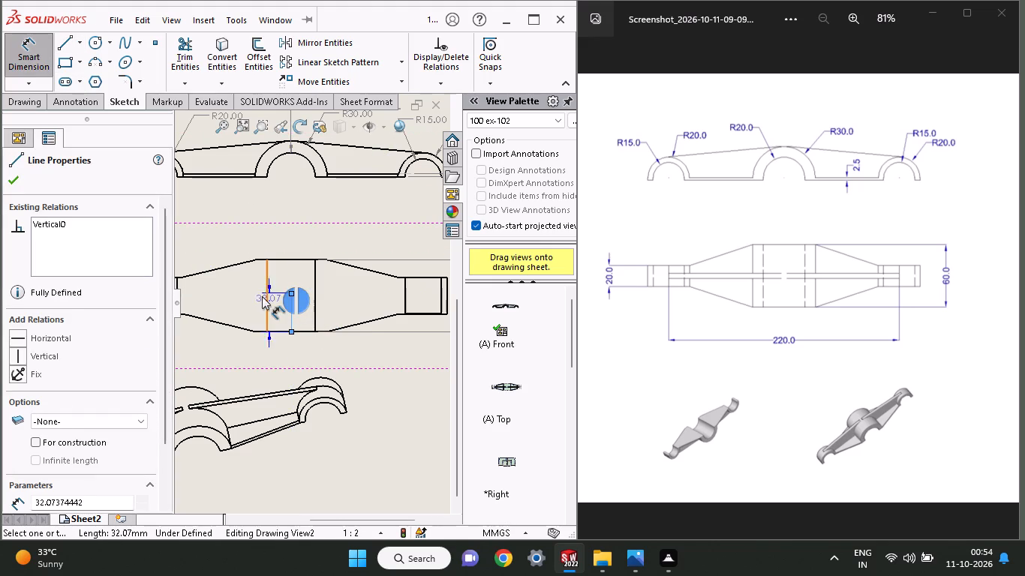
left_click(249, 285)
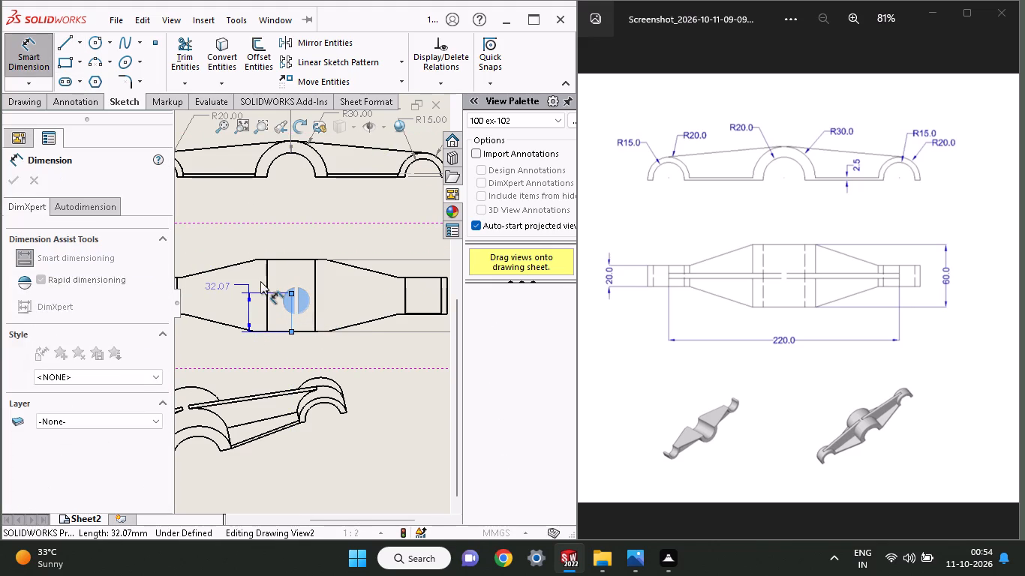
type("30")
key("Return")
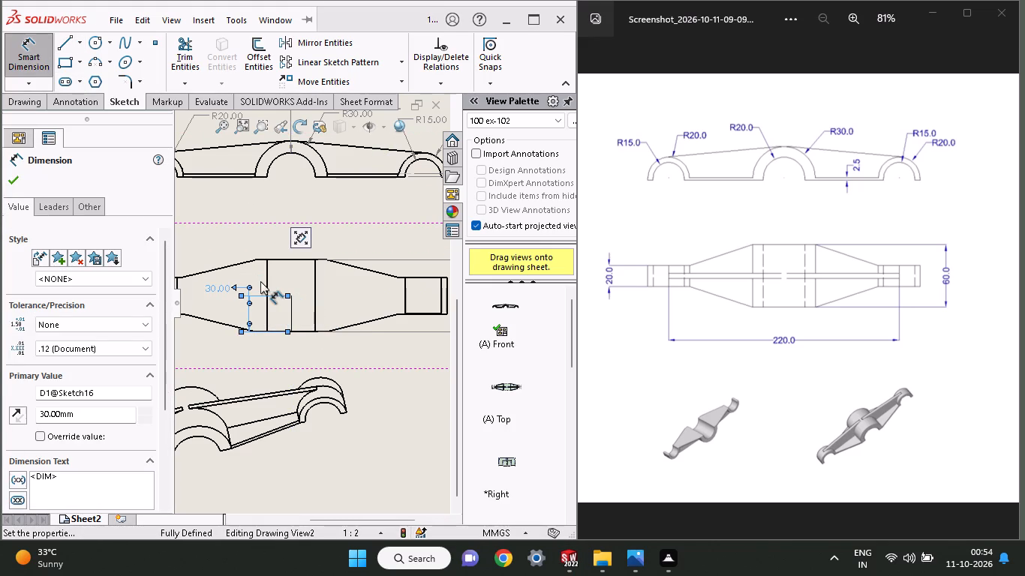
left_click(17, 178)
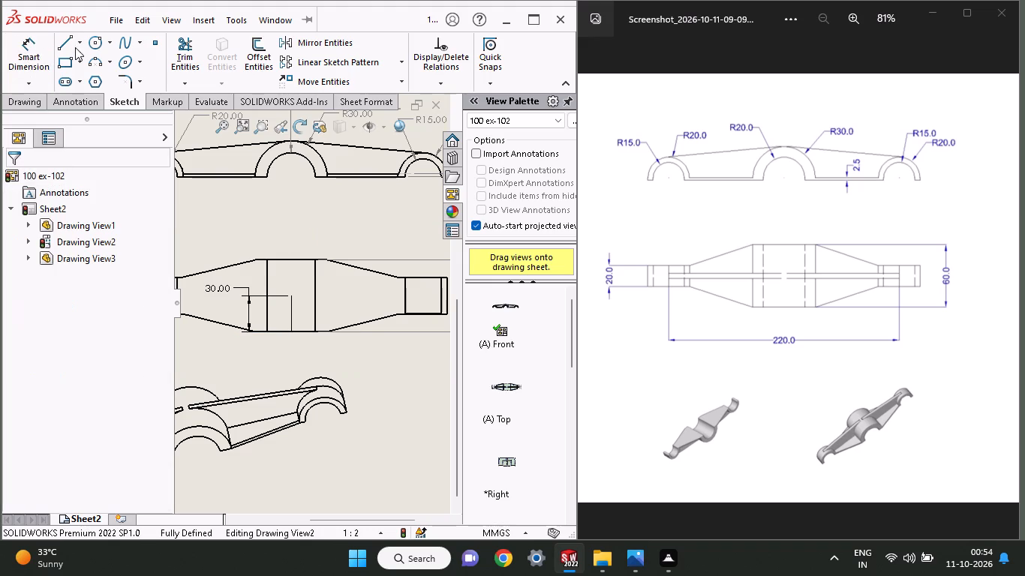
Sketch a horizontal line from the vertical line's upper end to just past the top view's left end.
left_click(64, 40)
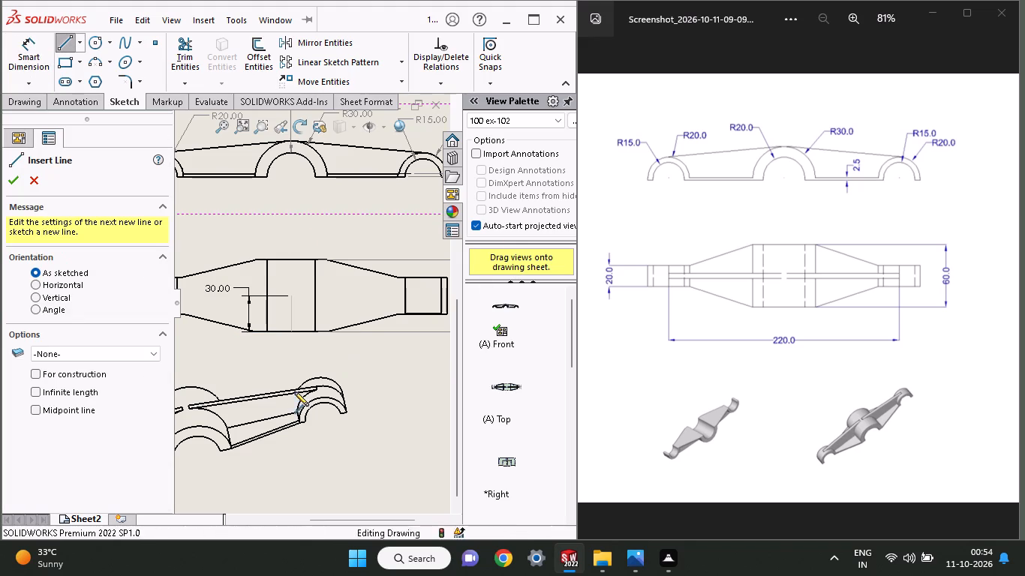
left_click(290, 295)
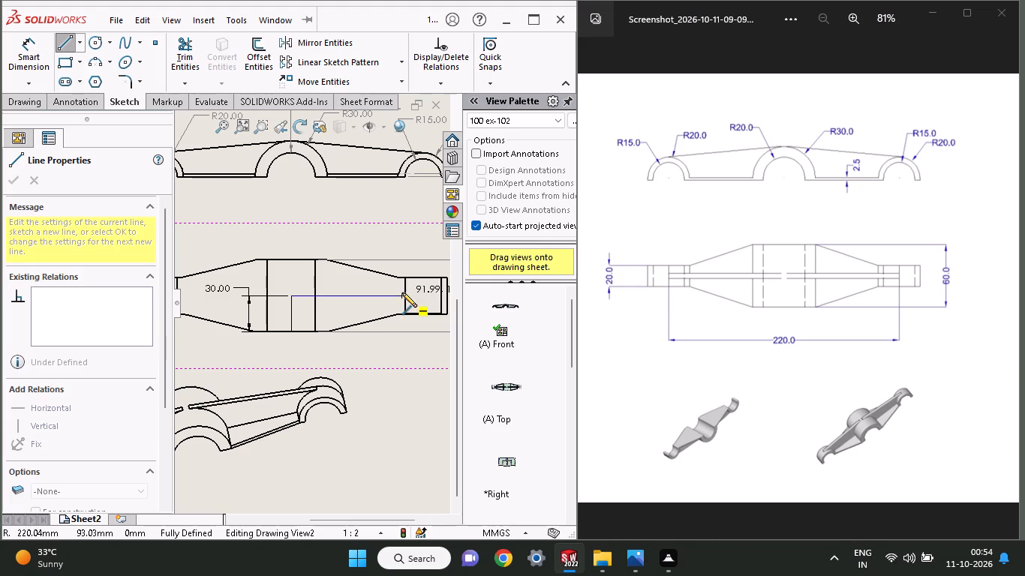
scroll(401, 279, "up", 3, "ctrl")
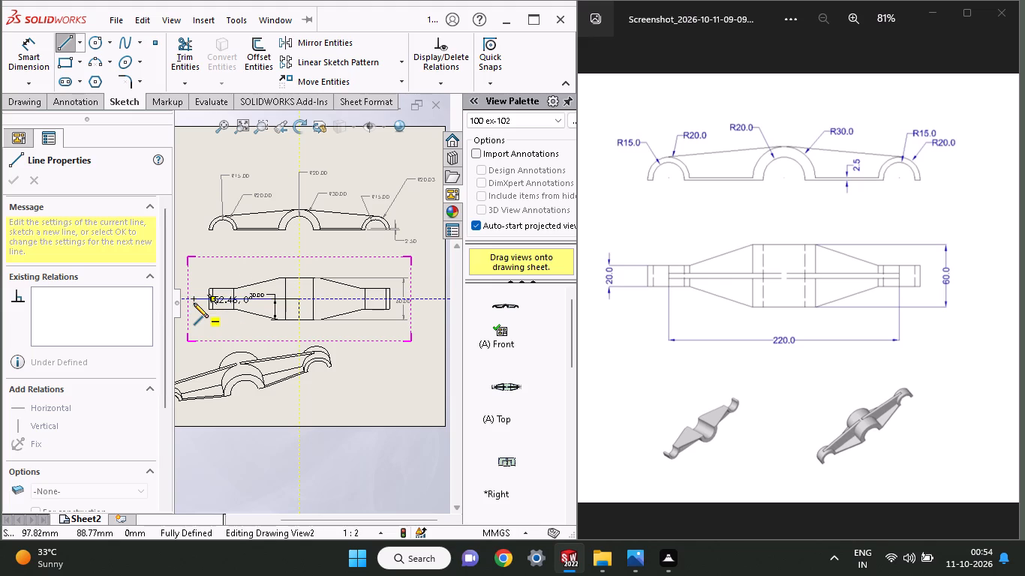
left_click(194, 303)
right_click(182, 271)
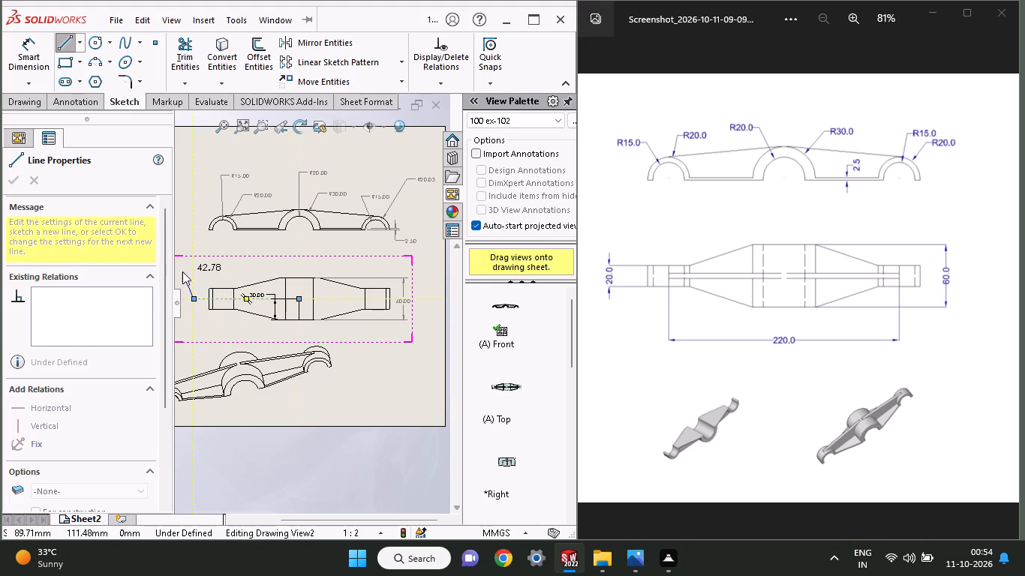
left_click(206, 277)
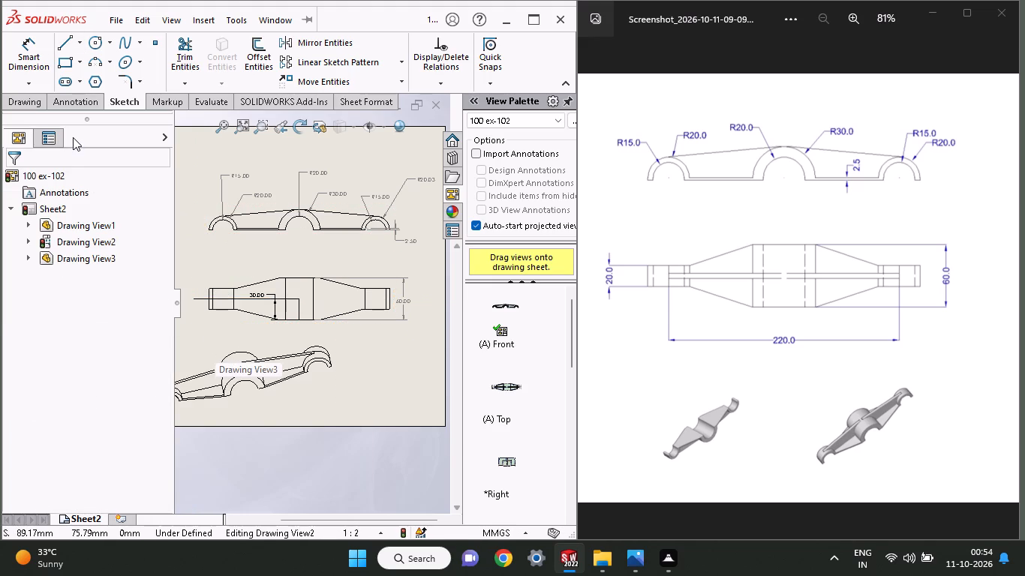
Dimension the width of the top view's left end between its outer corners, placing the dimension beyond that end.
left_click(36, 74)
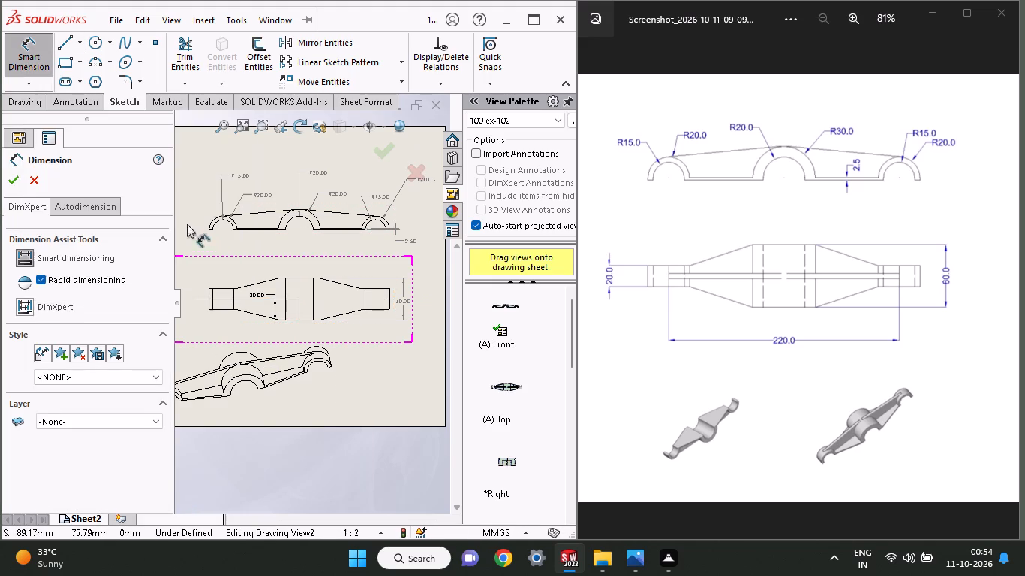
left_click(207, 310)
scroll(233, 303, "up", 1)
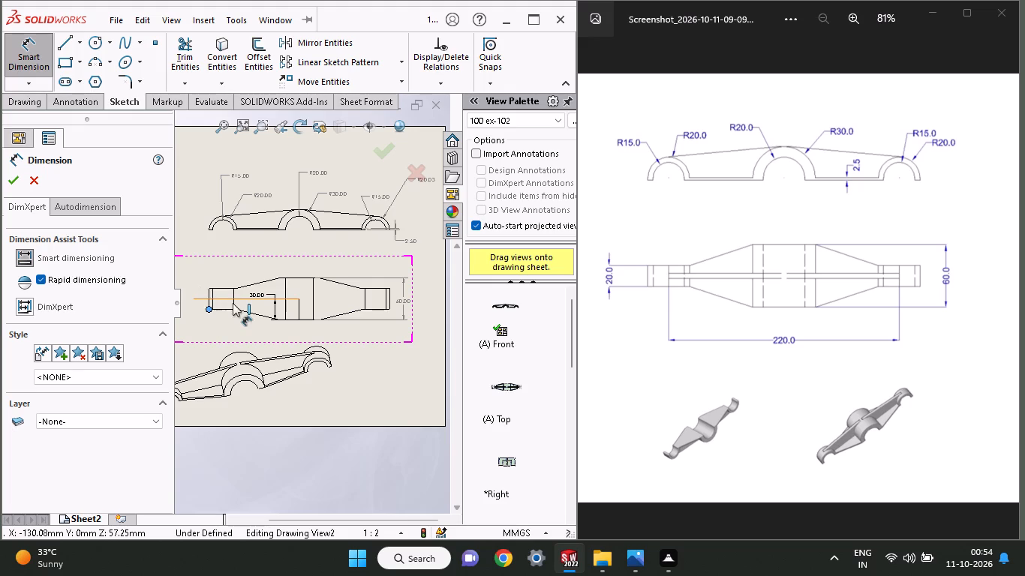
left_click(225, 292)
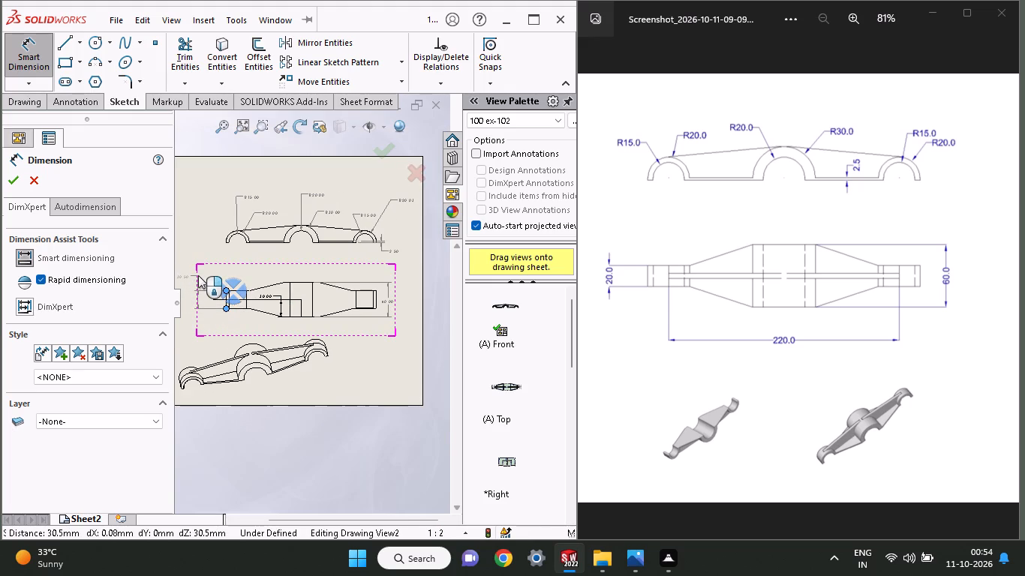
left_click(207, 275)
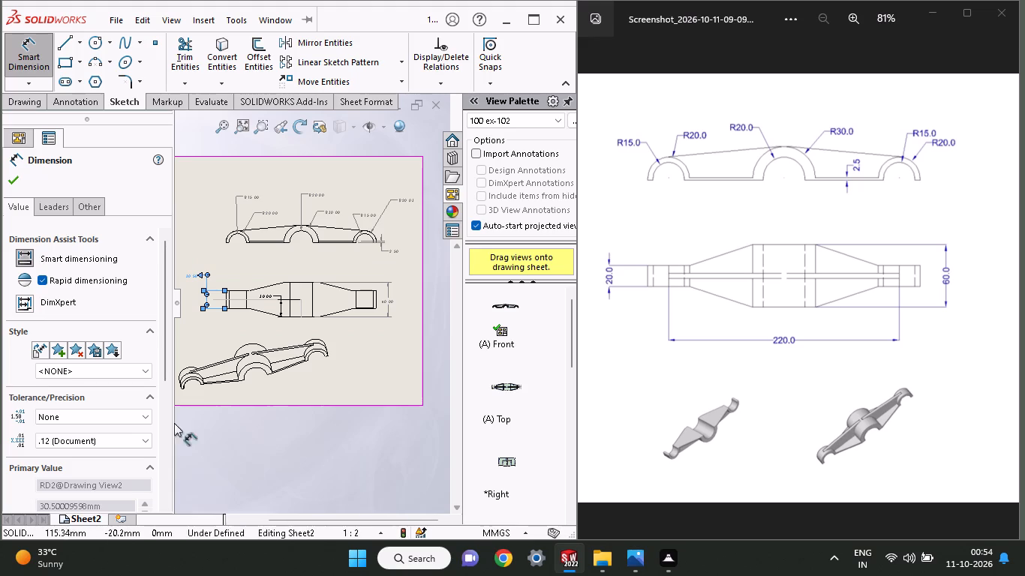
left_click(14, 184)
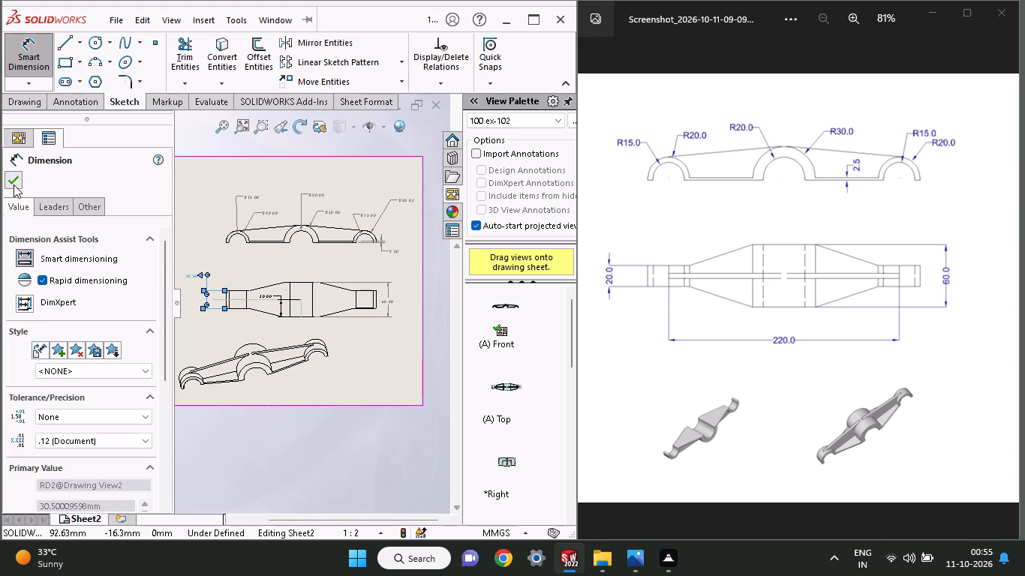
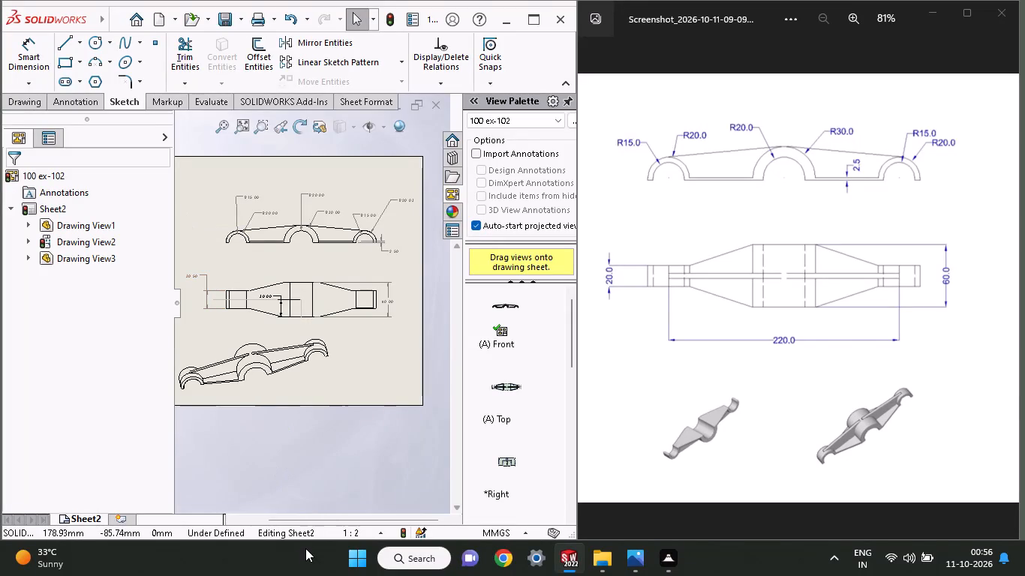
Sketch a vertical centre line about 61 mm long across the top view's central boss, from its lower edge to its upper edge.
scroll(260, 470, "down", 1)
scroll(277, 291, "up", 1)
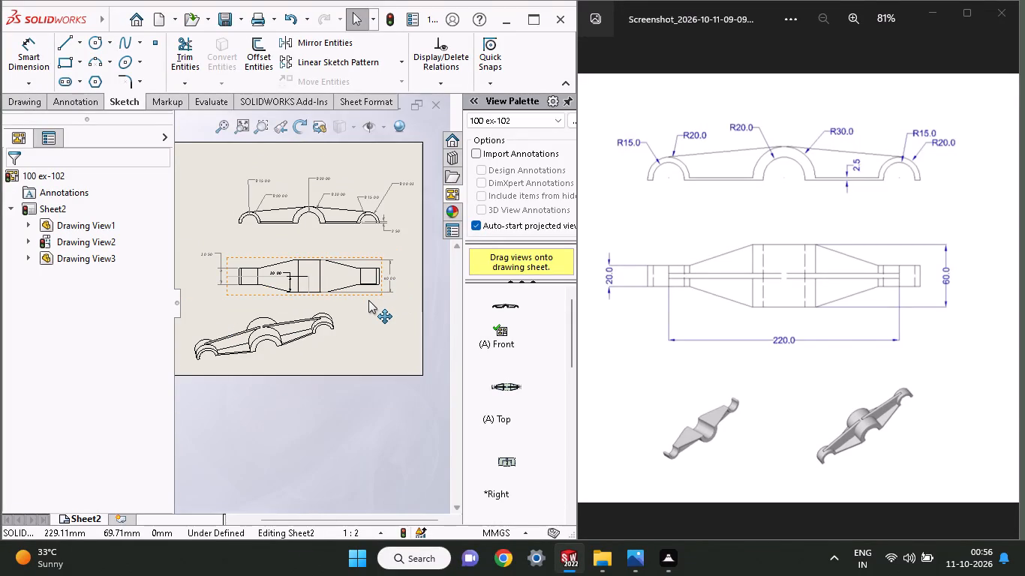
scroll(368, 300, "up", 2, "ctrl")
scroll(368, 300, "down", 4, "ctrl")
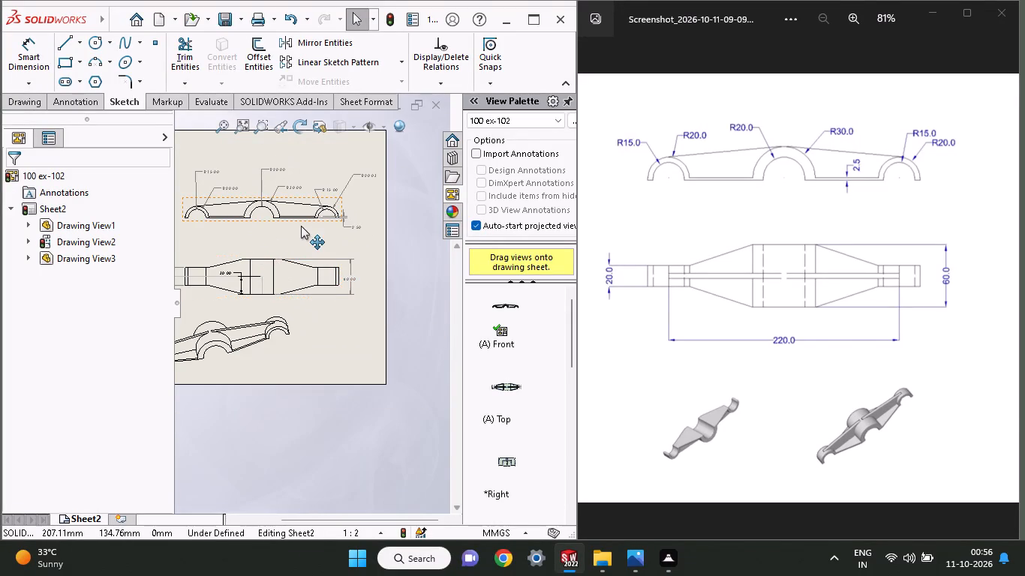
scroll(311, 268, "down", 4, "ctrl")
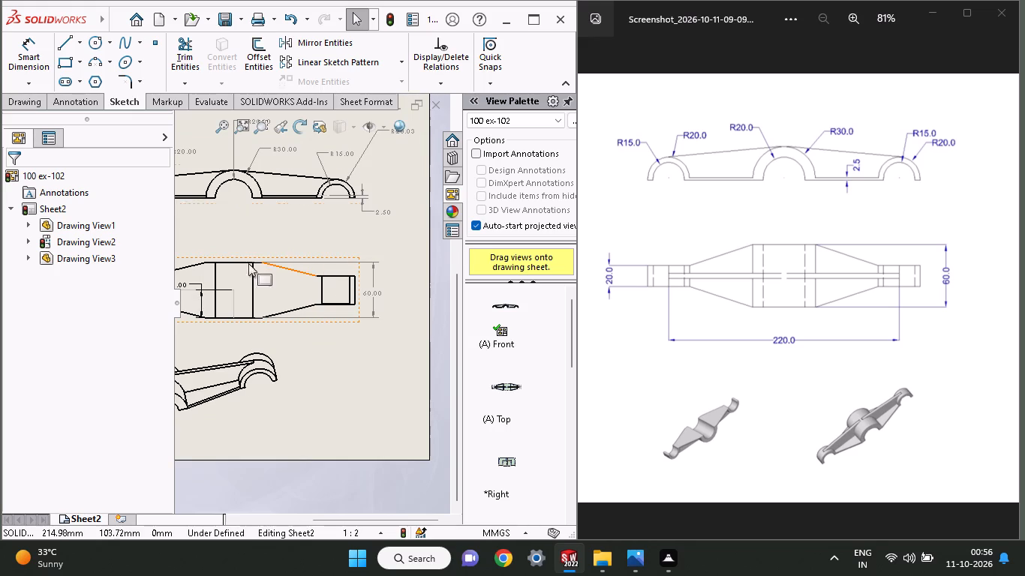
left_click(67, 42)
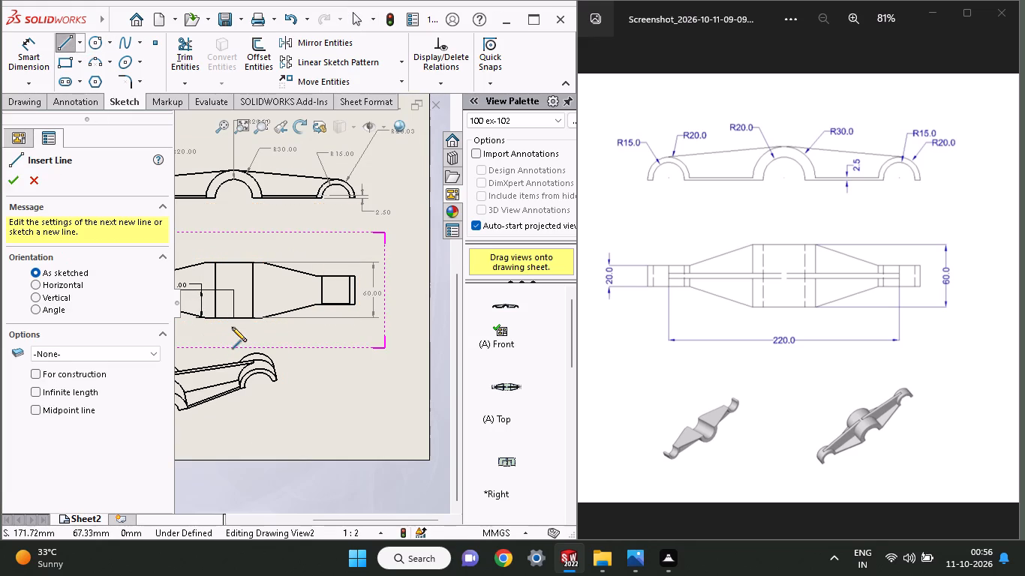
left_click(234, 318)
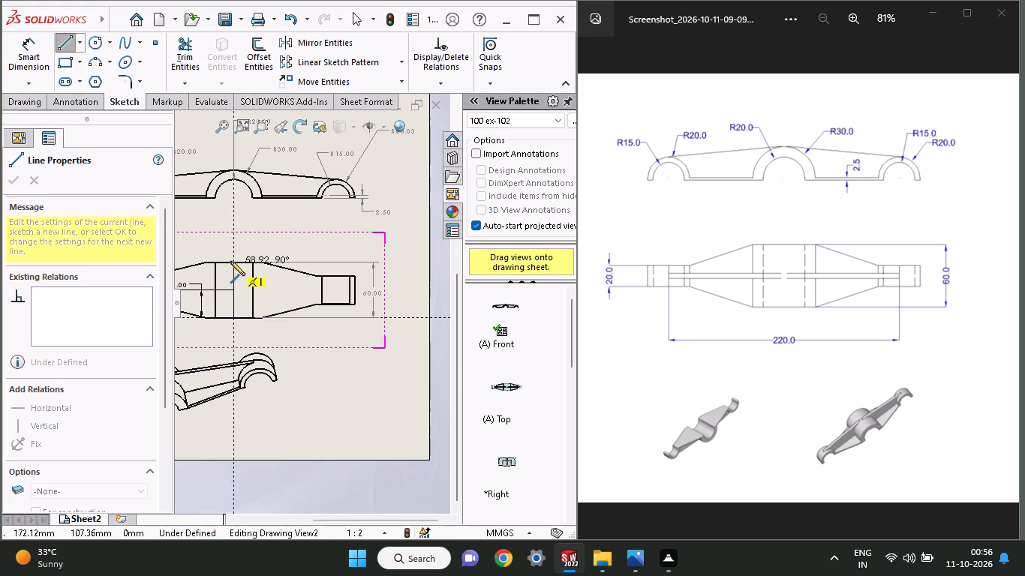
left_click(230, 261)
scroll(240, 239, "down", 1)
right_click(240, 239)
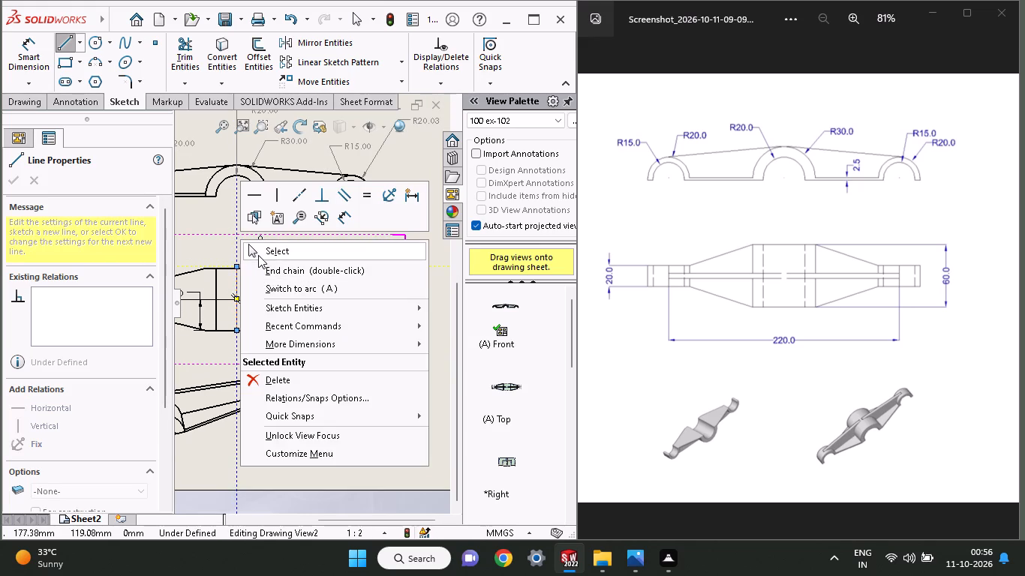
left_click(258, 255)
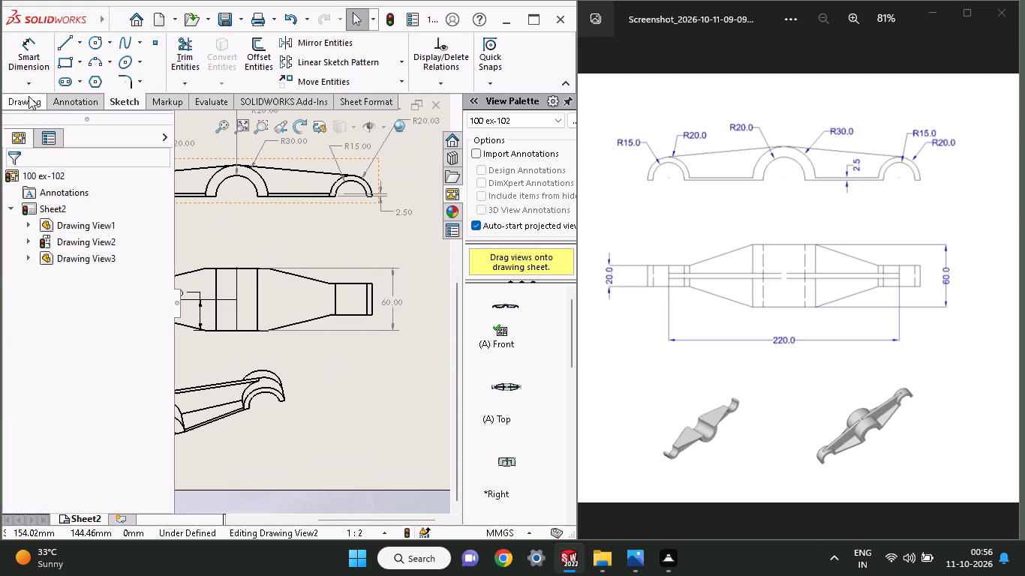
Offset the boss's vertical centre line bi-directionally by 110 mm, with dimensions added.
left_click(245, 53)
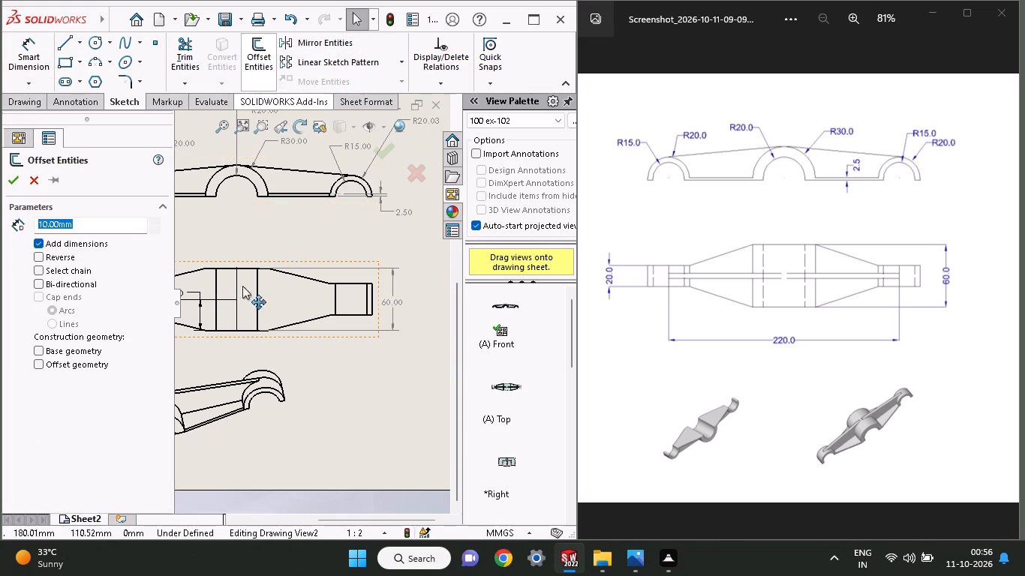
left_click(238, 288)
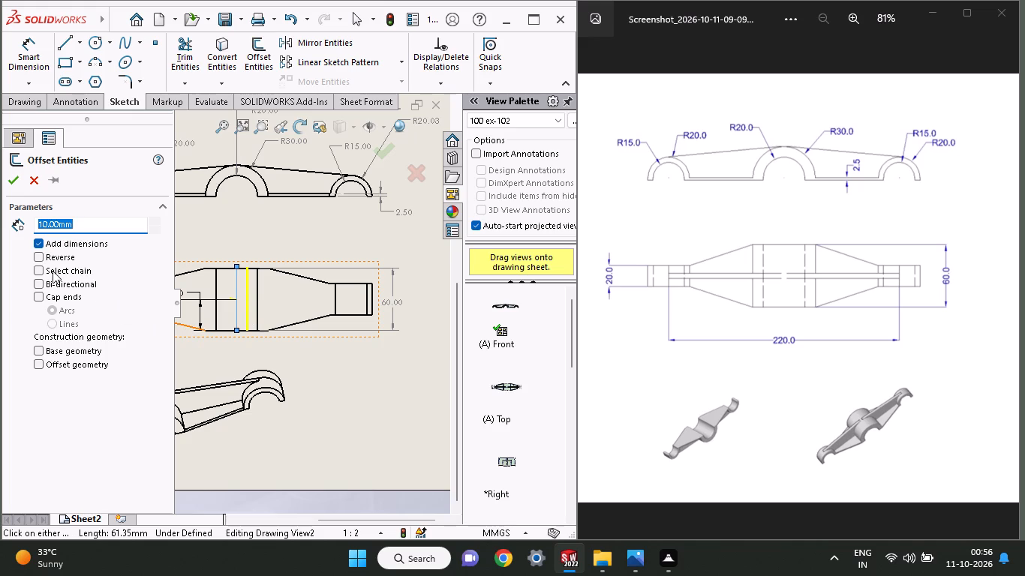
left_click(55, 284)
left_click_drag(77, 227, 21, 218)
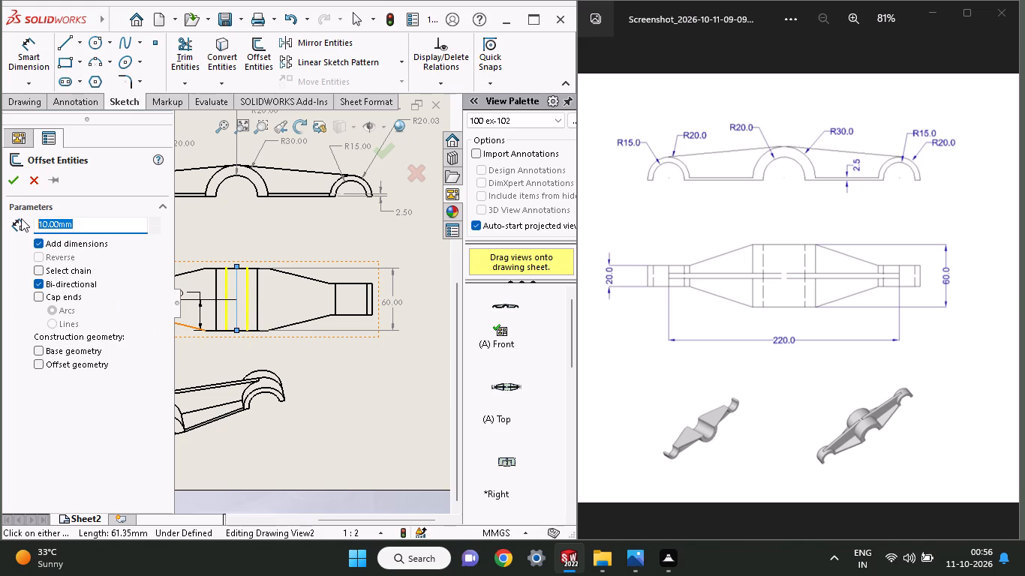
type("110")
left_click(248, 237)
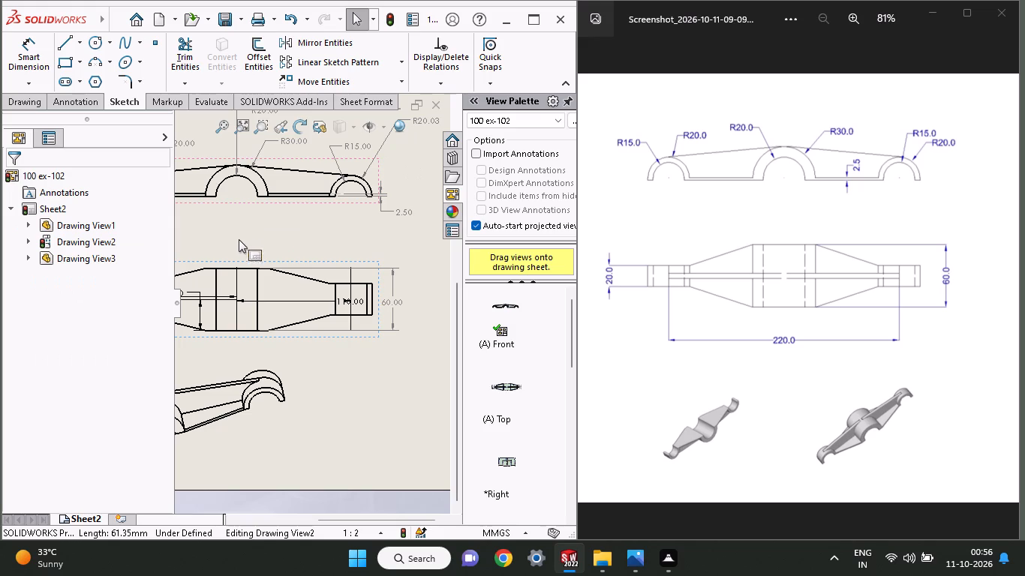
Dimension the distance between the lower ends of the two offset lines below the top view, as a driven dimension.
left_click(26, 60)
scroll(226, 335, "up", 1)
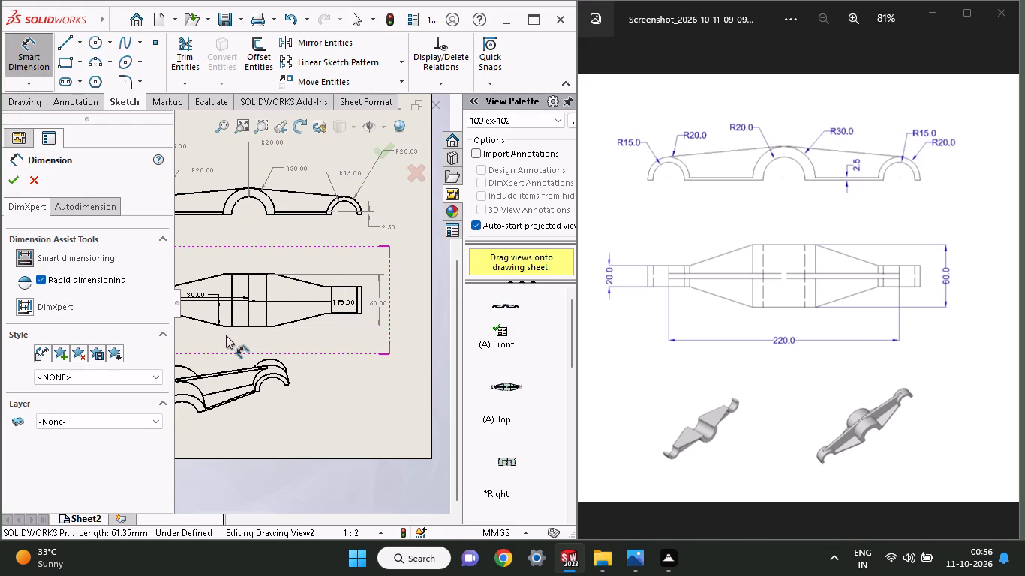
scroll(226, 335, "up", 1, "ctrl")
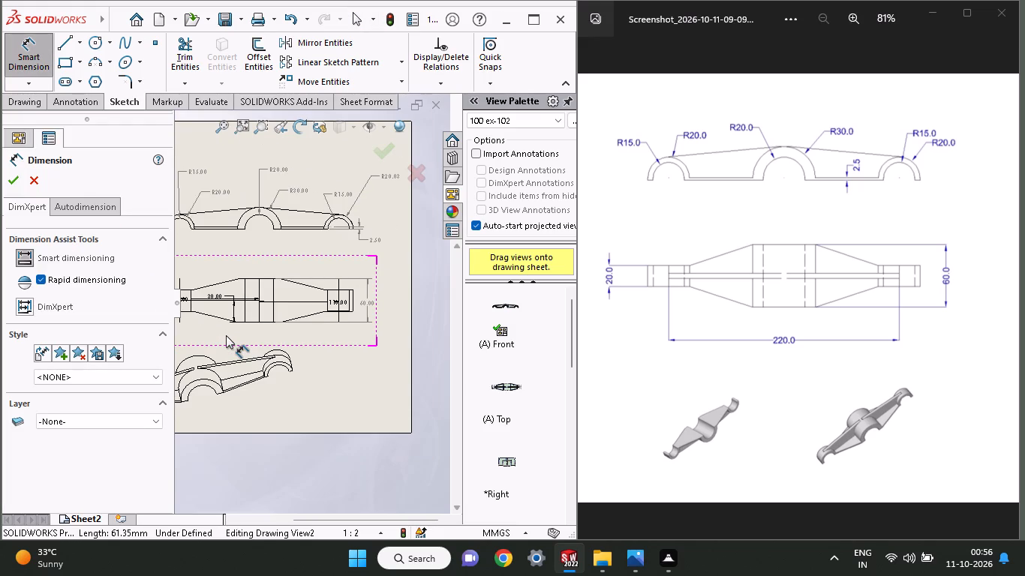
scroll(226, 335, "up", 1, "ctrl")
scroll(226, 335, "down", 2, "ctrl")
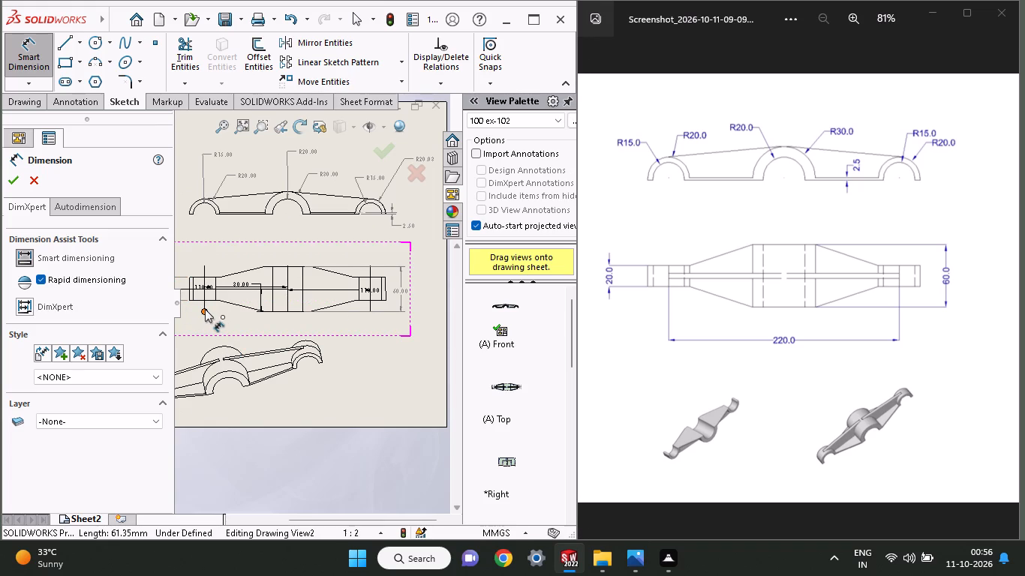
left_click(205, 309)
left_click(369, 315)
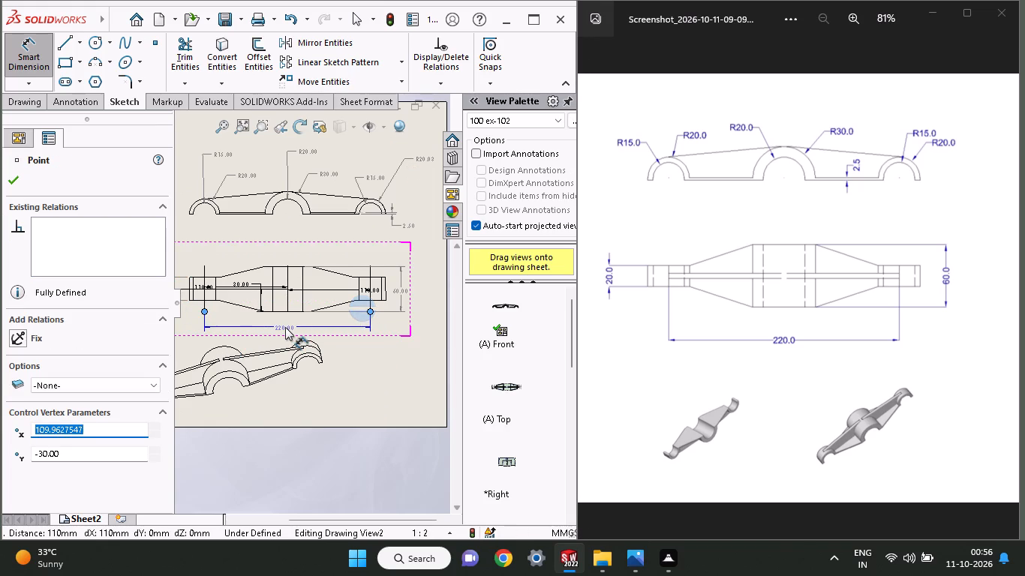
left_click(285, 327)
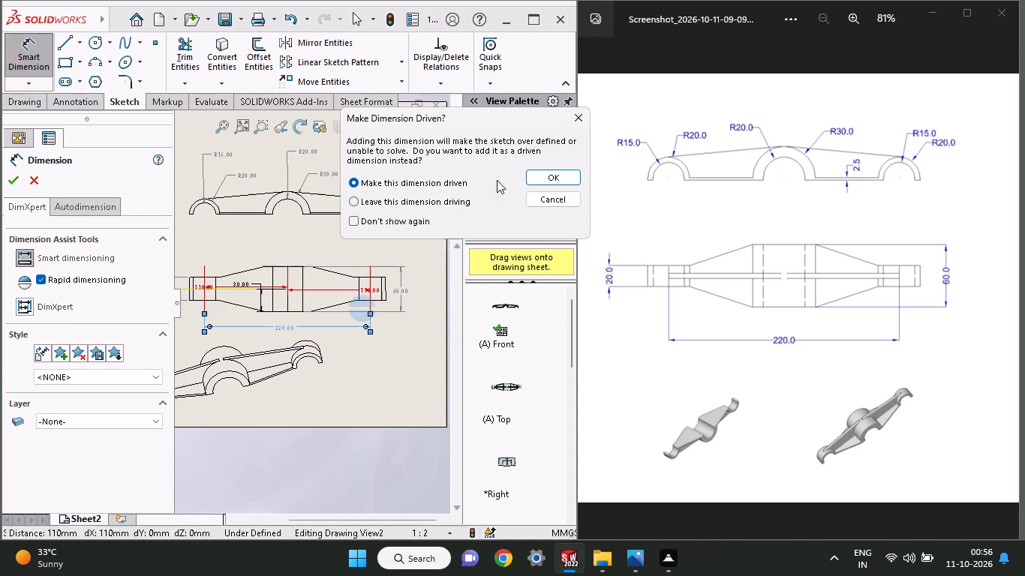
left_click(540, 182)
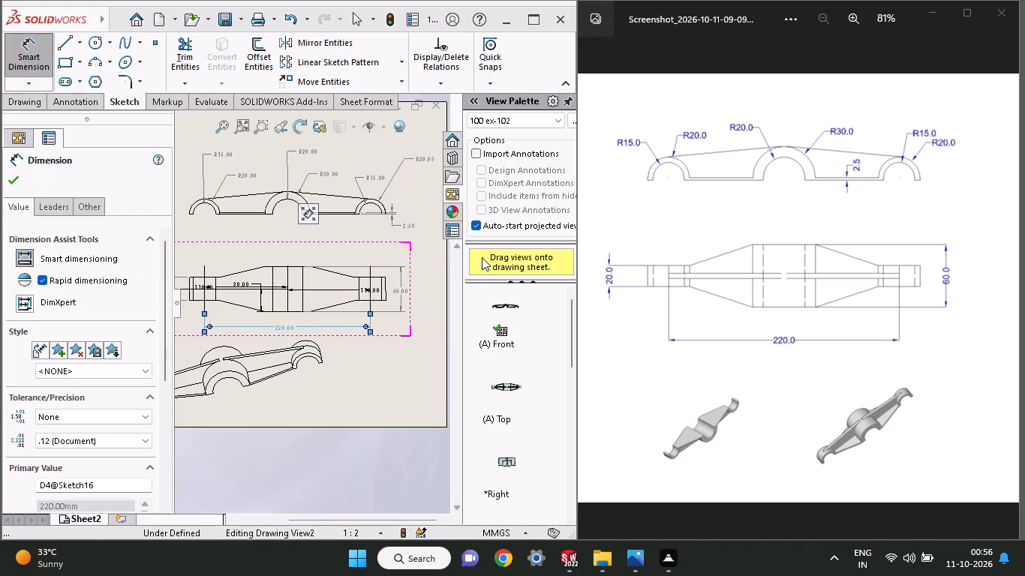
Sketch a vertical line across the top view joining the lower and upper corners where the left taper meets the central boss.
scroll(343, 217, "down", 1)
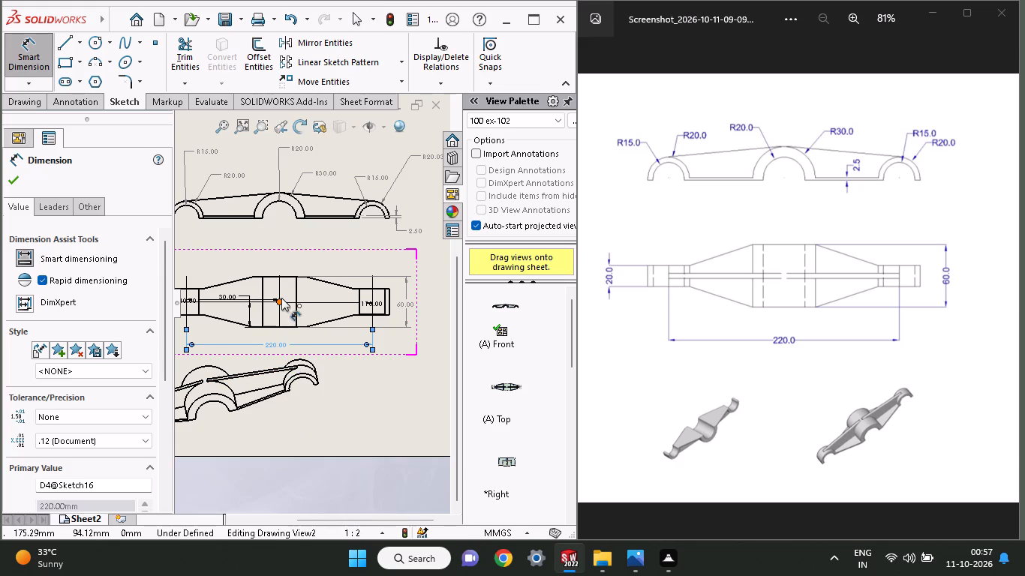
scroll(314, 307, "up", 1)
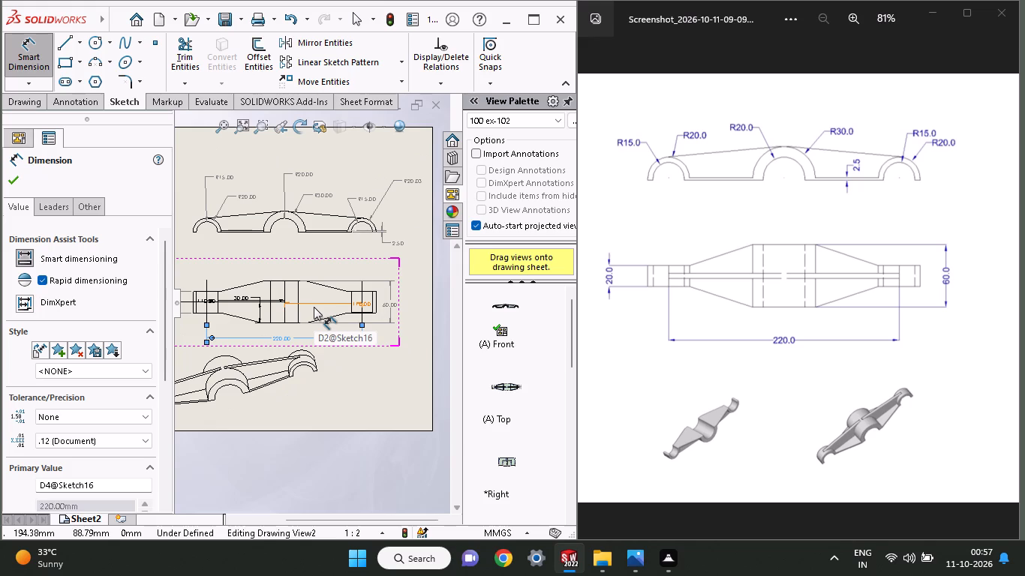
scroll(314, 307, "up", 2, "ctrl")
scroll(314, 307, "down", 4, "ctrl")
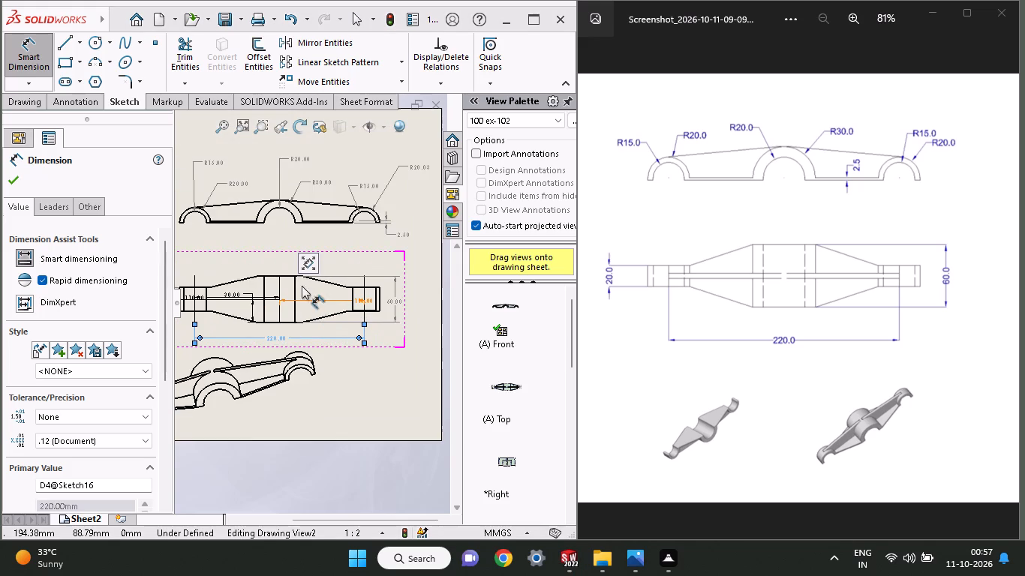
scroll(293, 273, "down", 3, "ctrl")
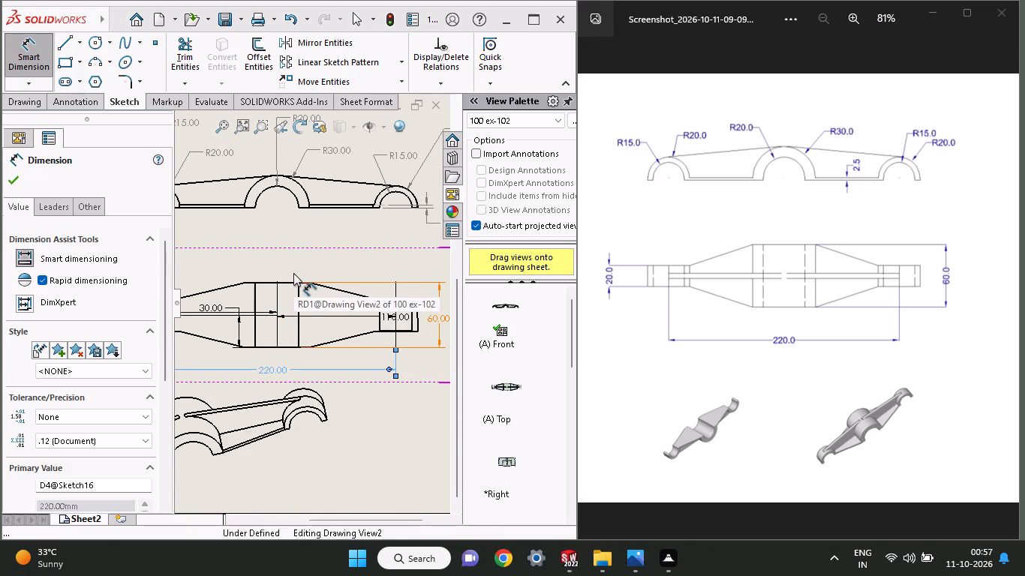
scroll(293, 273, "down", 1, "ctrl")
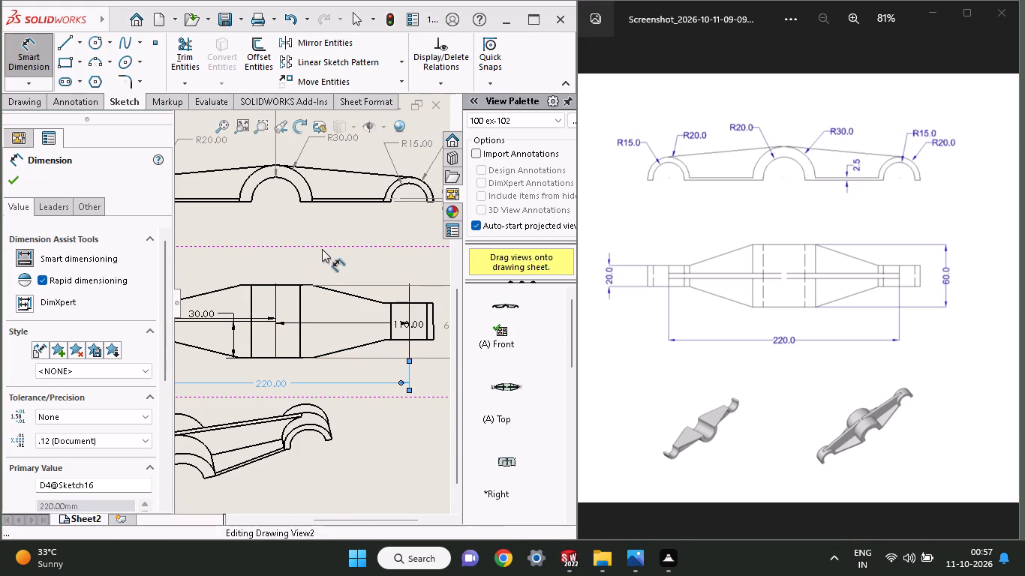
scroll(322, 249, "down", 1, "ctrl")
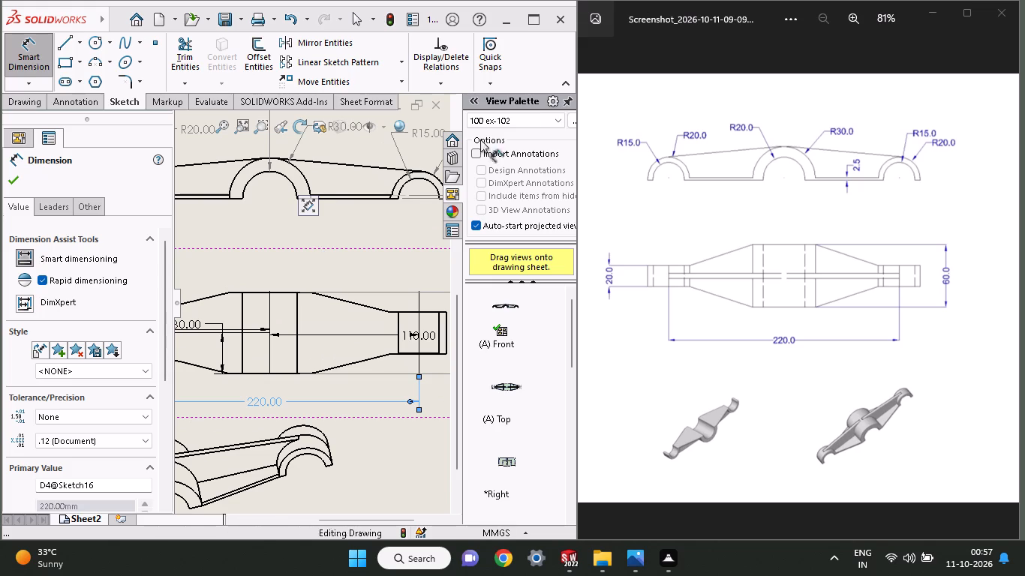
left_click(70, 47)
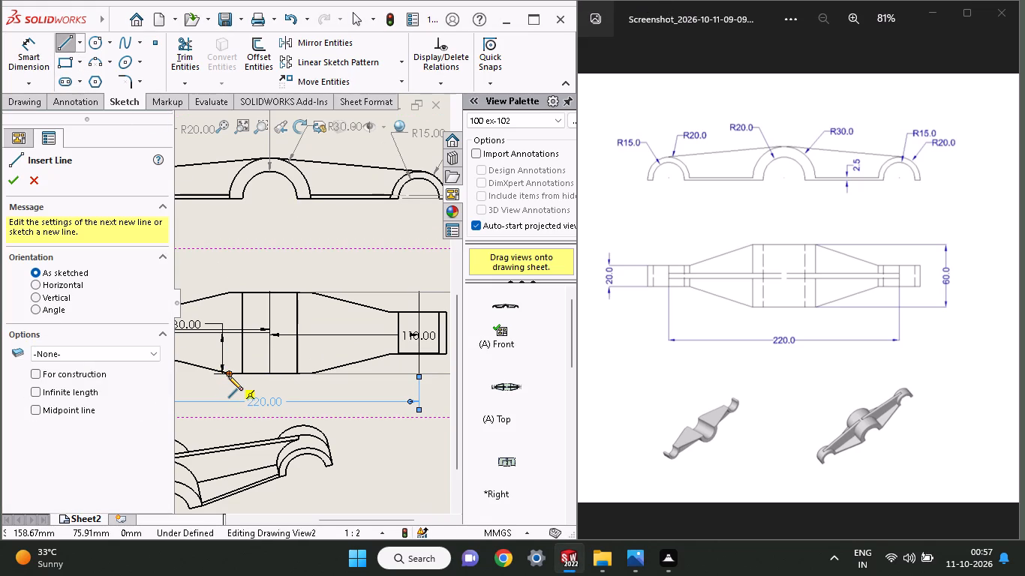
left_click(228, 376)
left_click(229, 289)
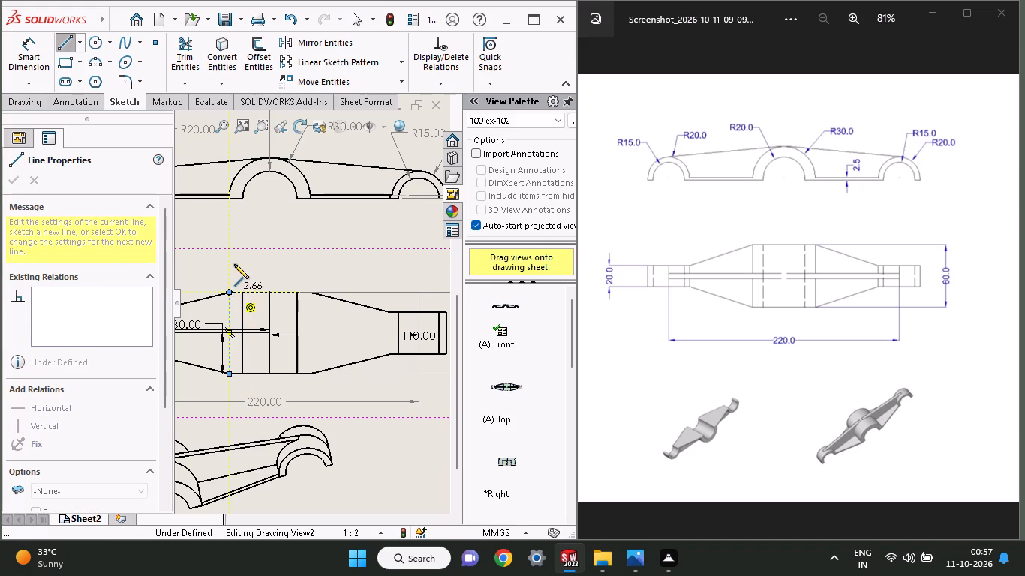
right_click(234, 257)
left_click(239, 257)
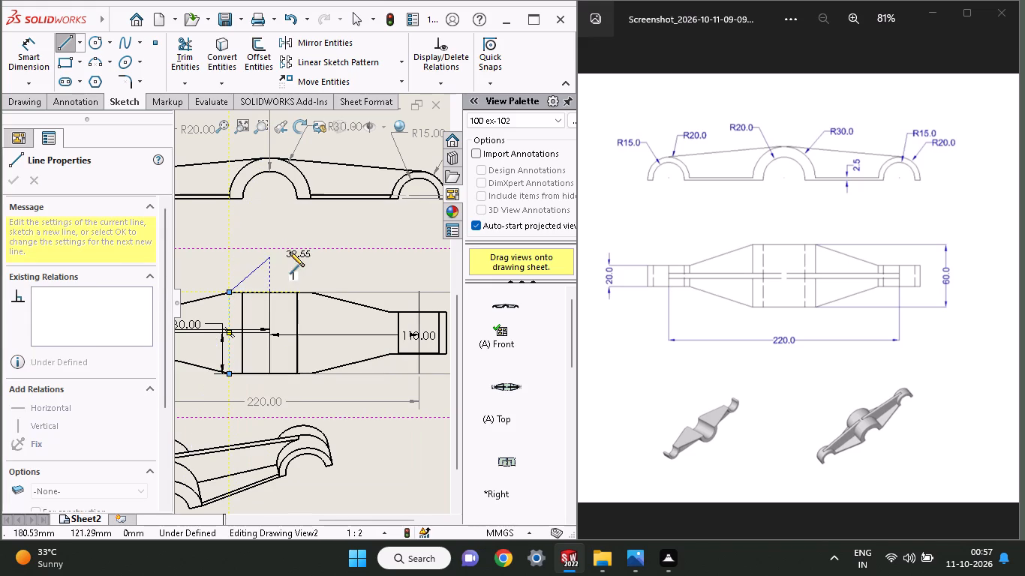
right_click(287, 252)
left_click(297, 267)
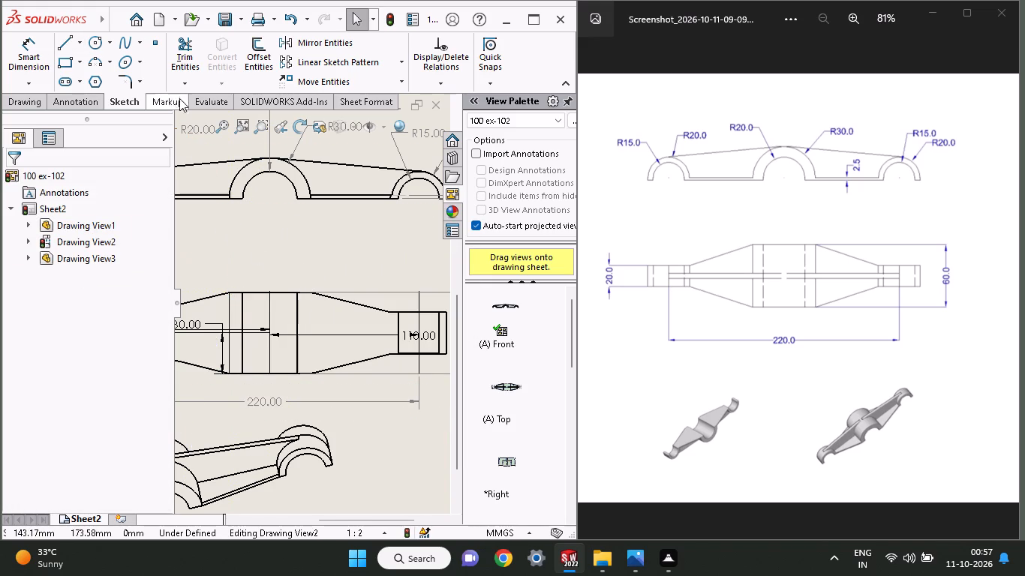
Sketch a 60 mm vertical line joining the lower and upper corners where the right taper meets the central boss.
left_click(60, 41)
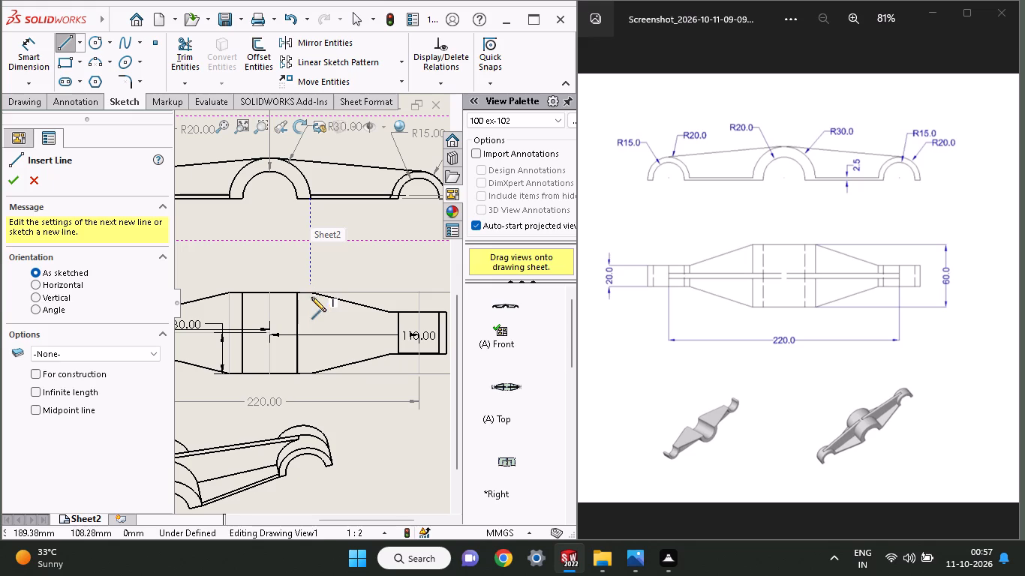
left_click(310, 371)
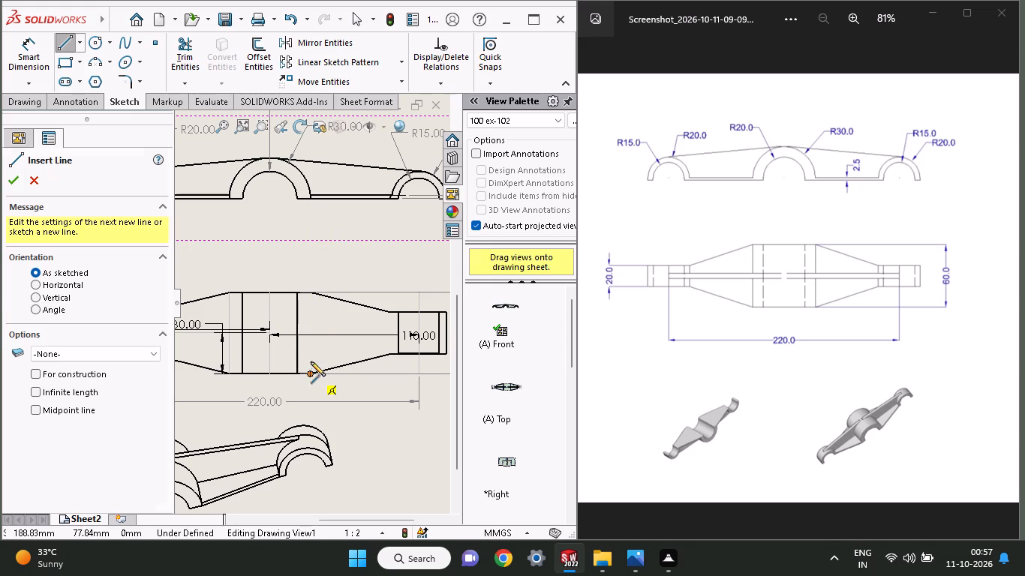
left_click(308, 293)
right_click(308, 256)
left_click(319, 265)
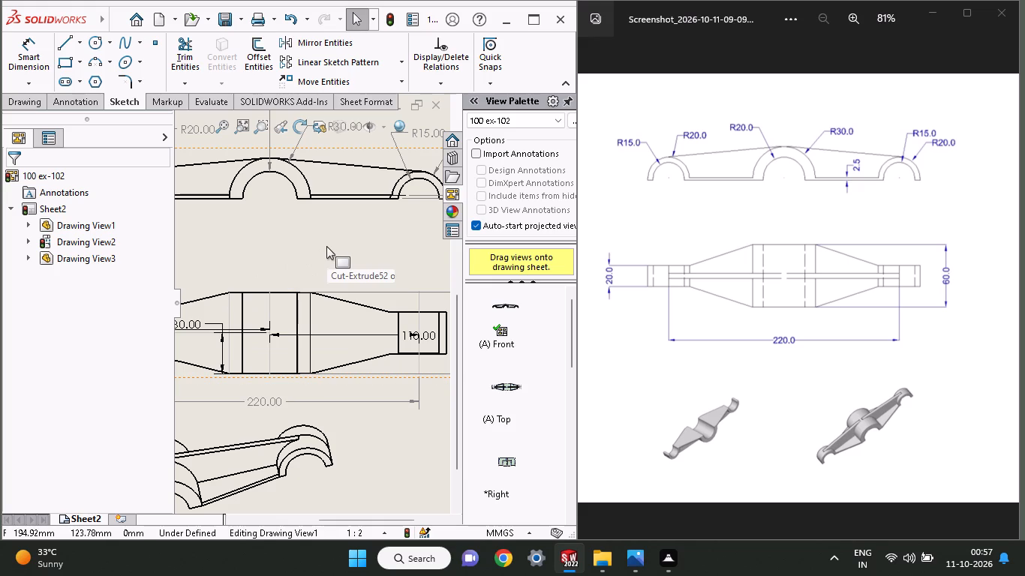
Move the right-hand 110 mm dimension below the top view's outline, and shift the 30 mm dimension text down near the boss's lower edge.
scroll(326, 246, "down", 1)
scroll(326, 246, "up", 1)
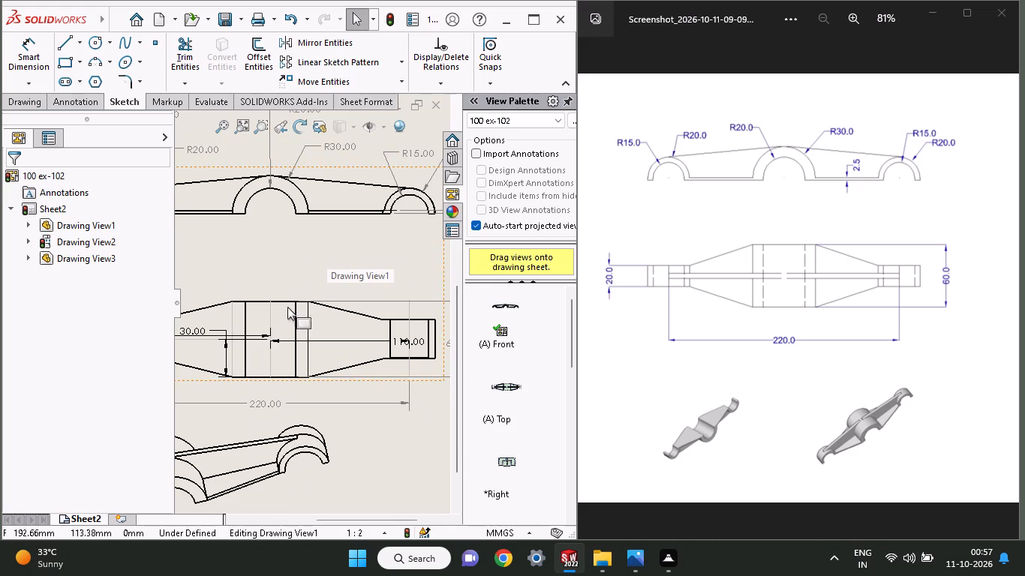
left_click_drag(317, 342, 317, 352)
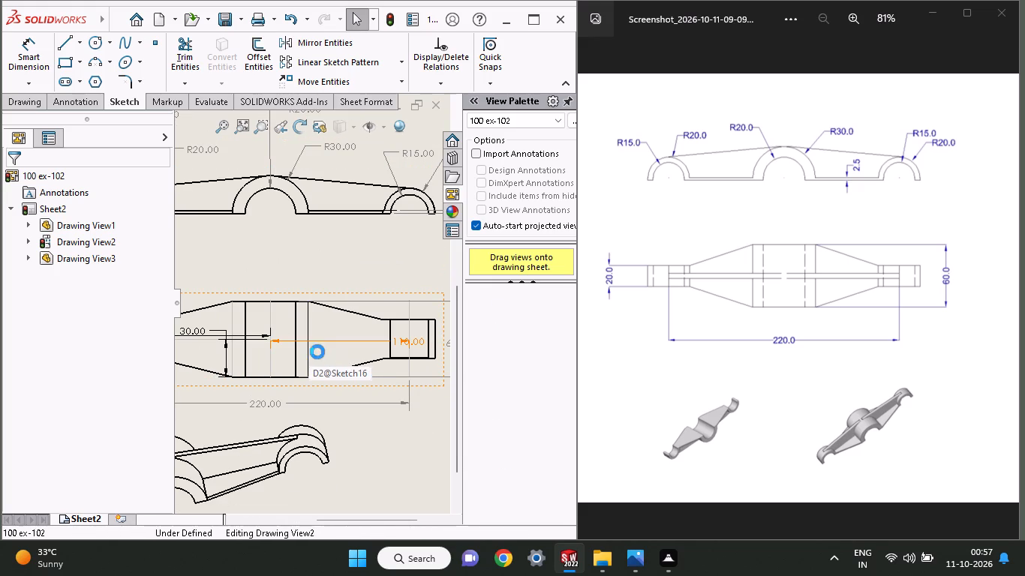
left_click_drag(317, 352, 320, 393)
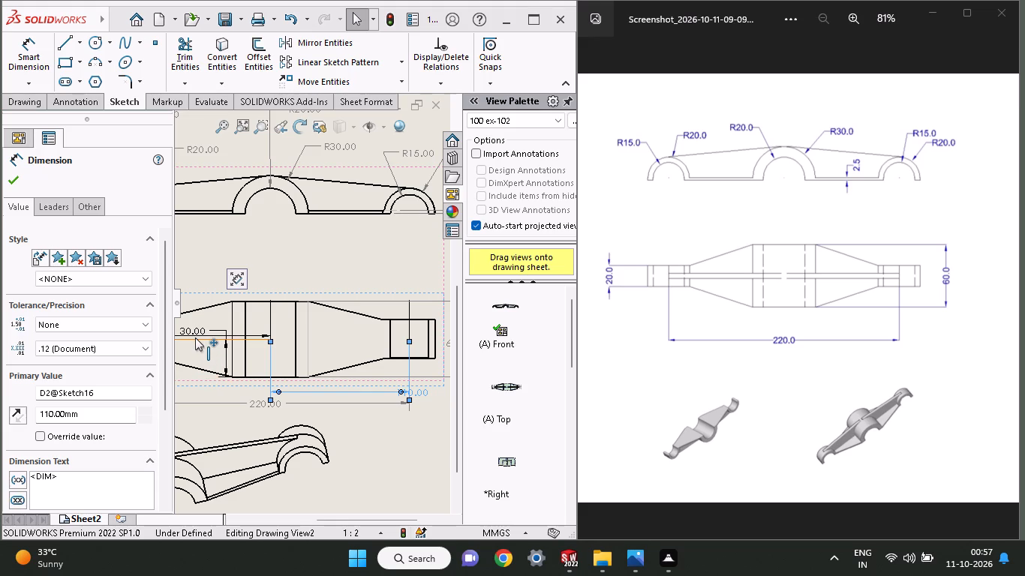
left_click_drag(195, 333, 197, 373)
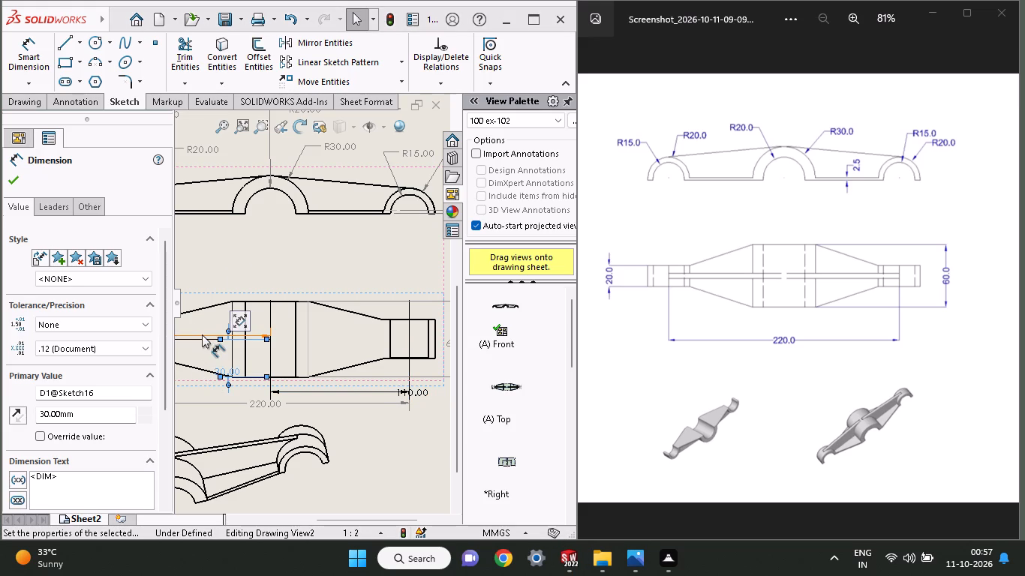
Move the left-hand 110 mm dimension below the top view's outline, in line with the other 110 mm dimension.
left_click(202, 334)
left_click_drag(203, 347, 203, 365)
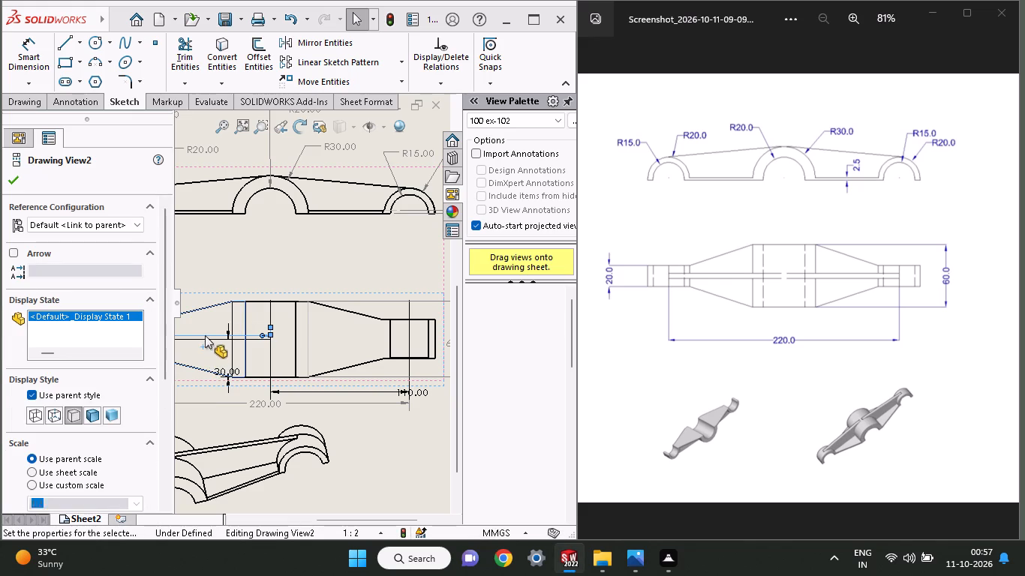
left_click(17, 185)
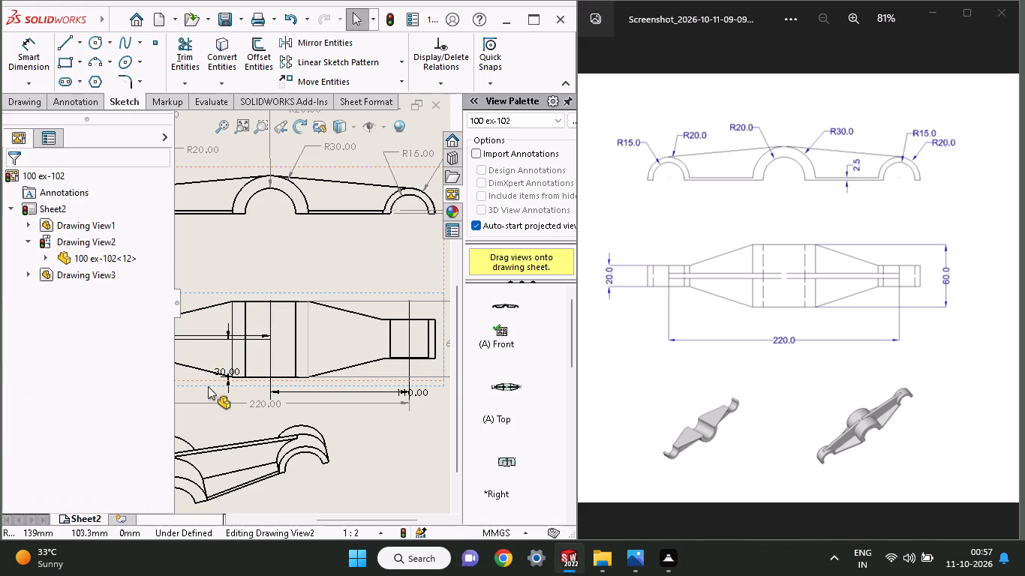
left_click_drag(213, 333, 214, 388)
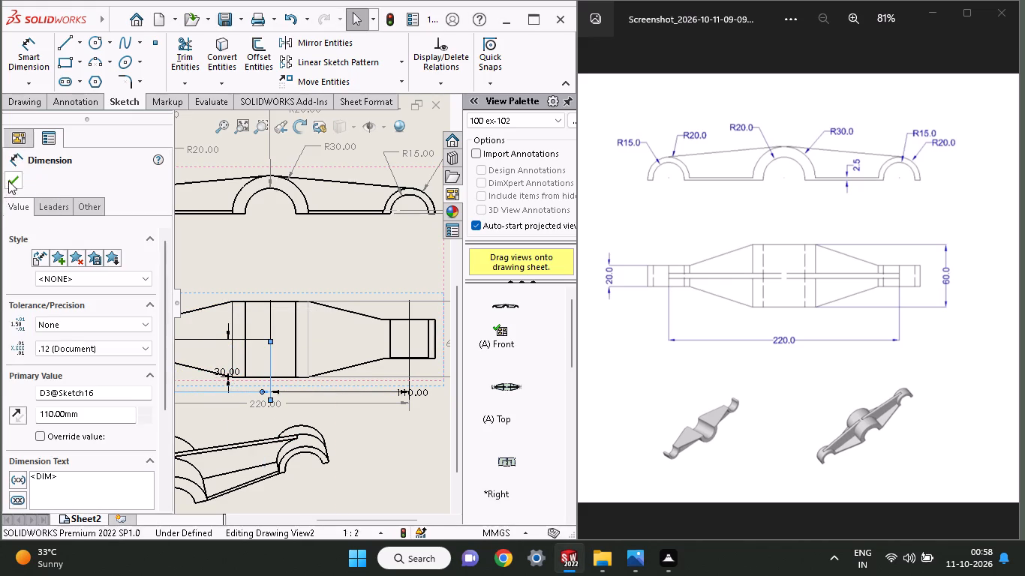
left_click(8, 181)
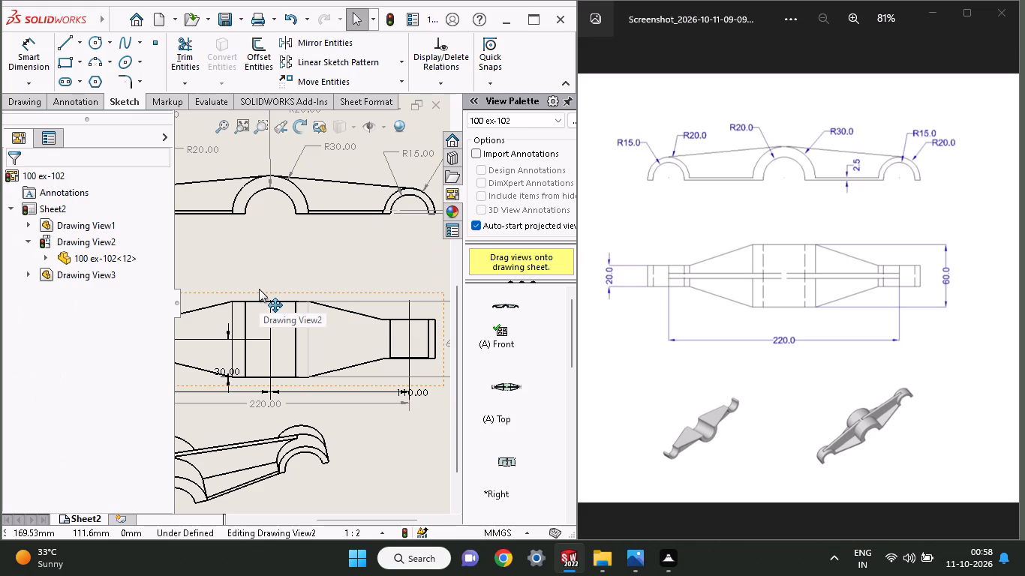
Examine the layout of the three views and the top view's geometry and dimensions against the reference drawing.
scroll(259, 289, "up", 3, "ctrl")
scroll(259, 289, "down", 1)
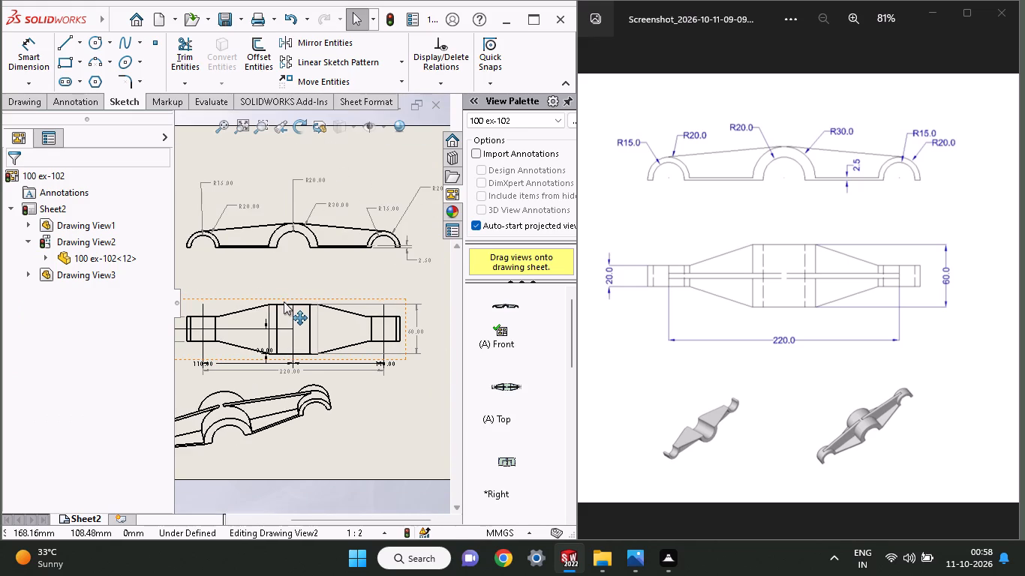
scroll(255, 305, "down", 2, "ctrl")
scroll(255, 305, "up", 4, "ctrl")
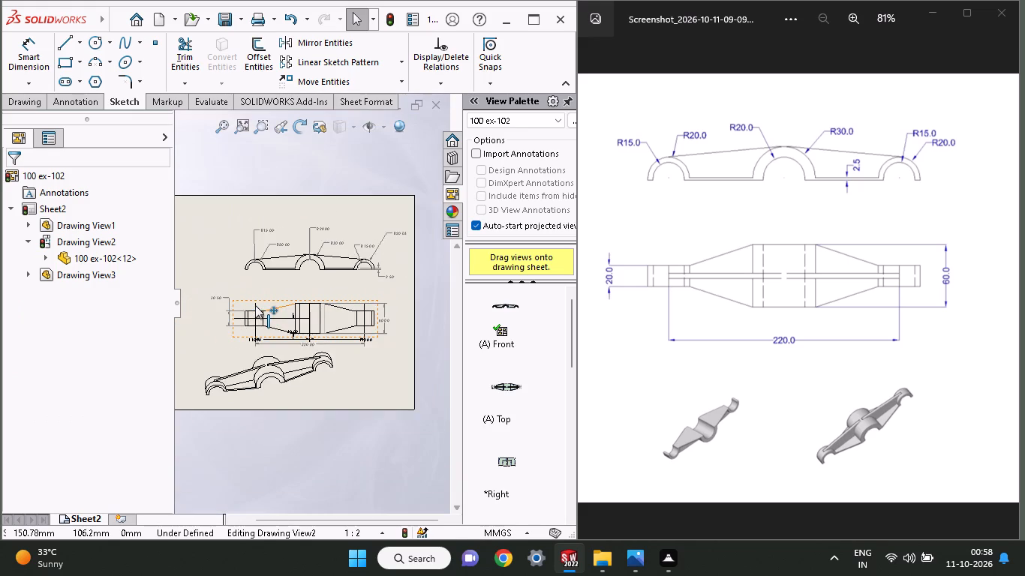
scroll(255, 305, "down", 5, "ctrl")
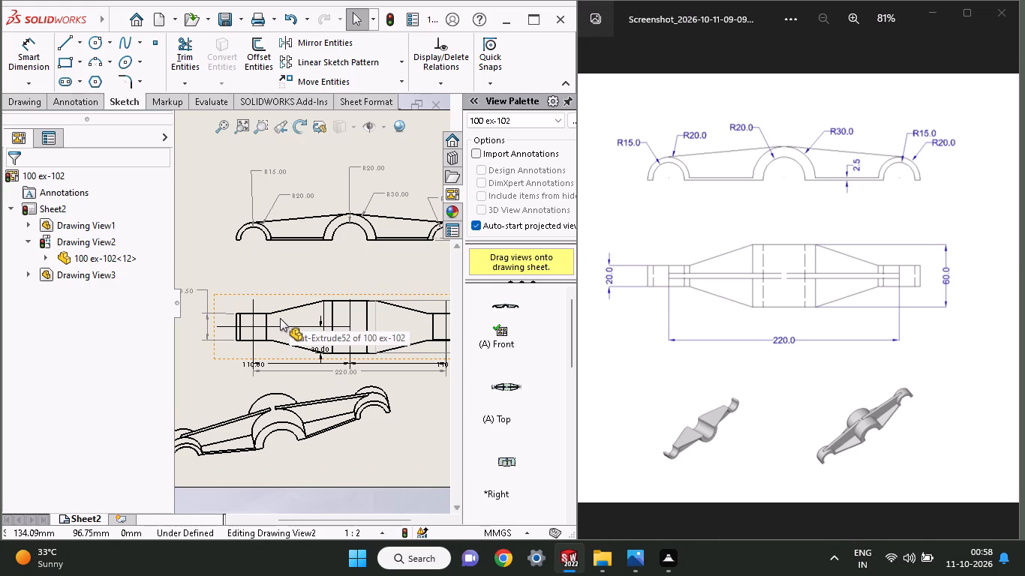
scroll(336, 316, "up", 2, "ctrl")
scroll(336, 316, "down", 2, "ctrl")
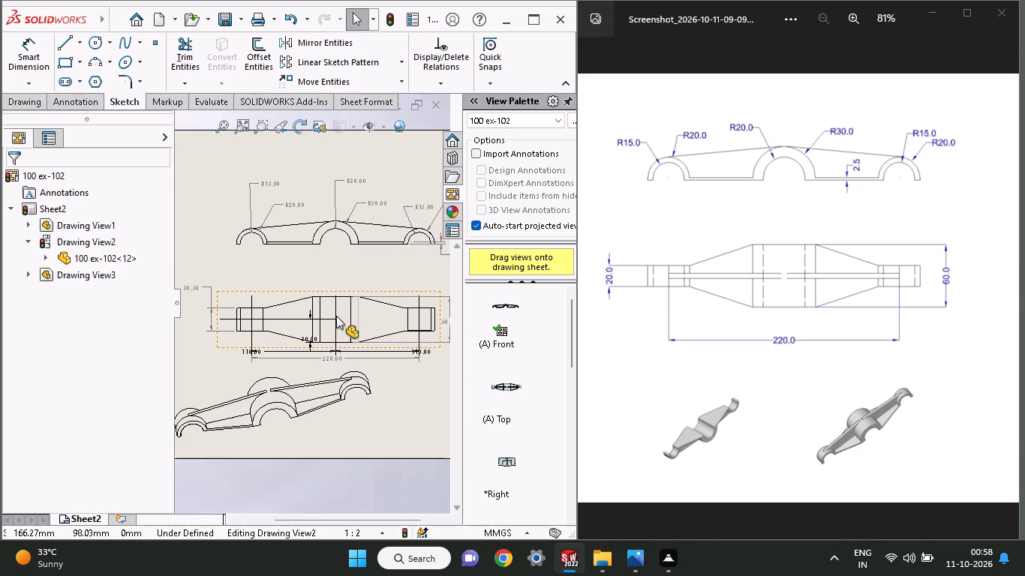
scroll(372, 316, "down", 1, "ctrl")
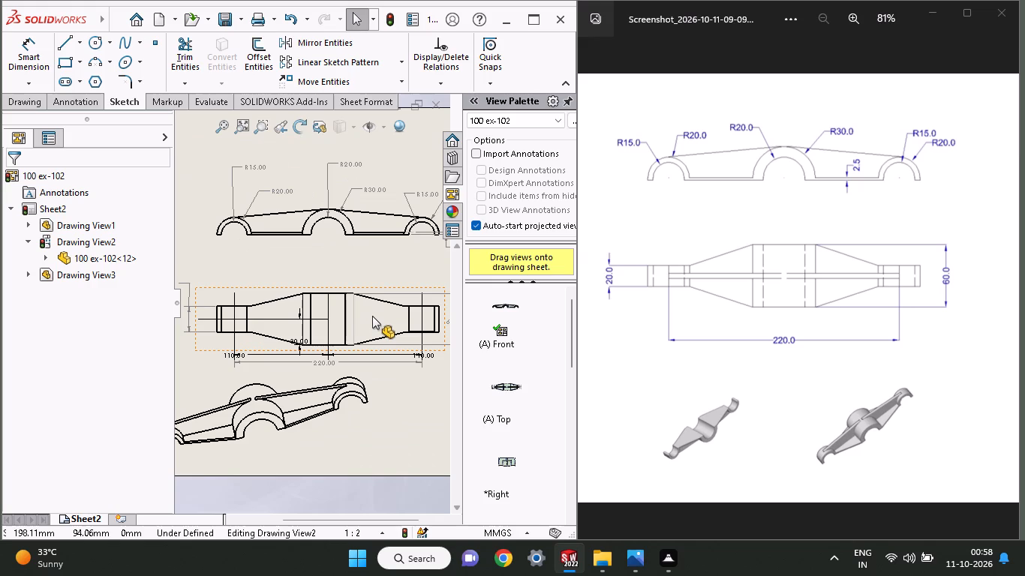
scroll(372, 316, "down", 1)
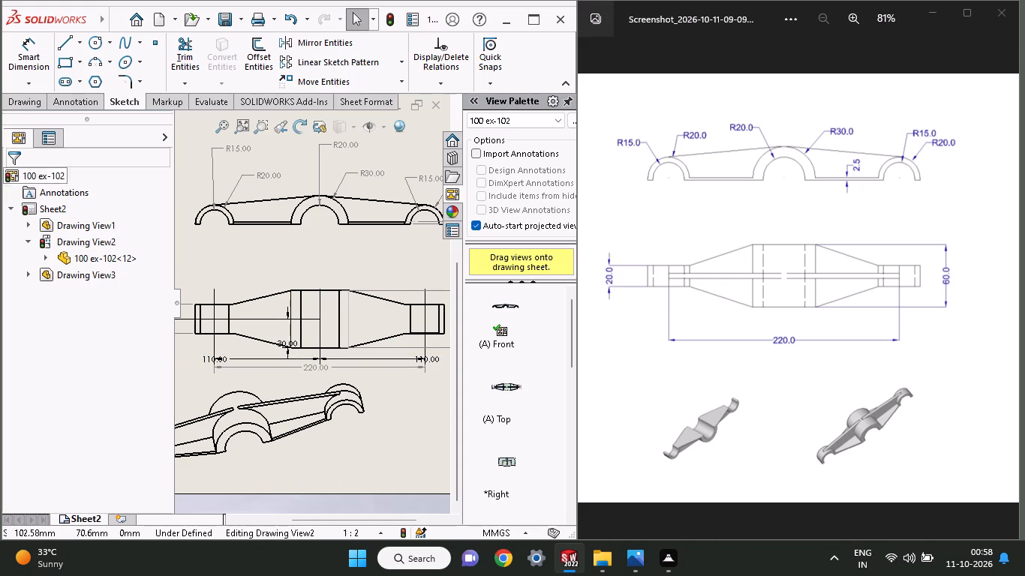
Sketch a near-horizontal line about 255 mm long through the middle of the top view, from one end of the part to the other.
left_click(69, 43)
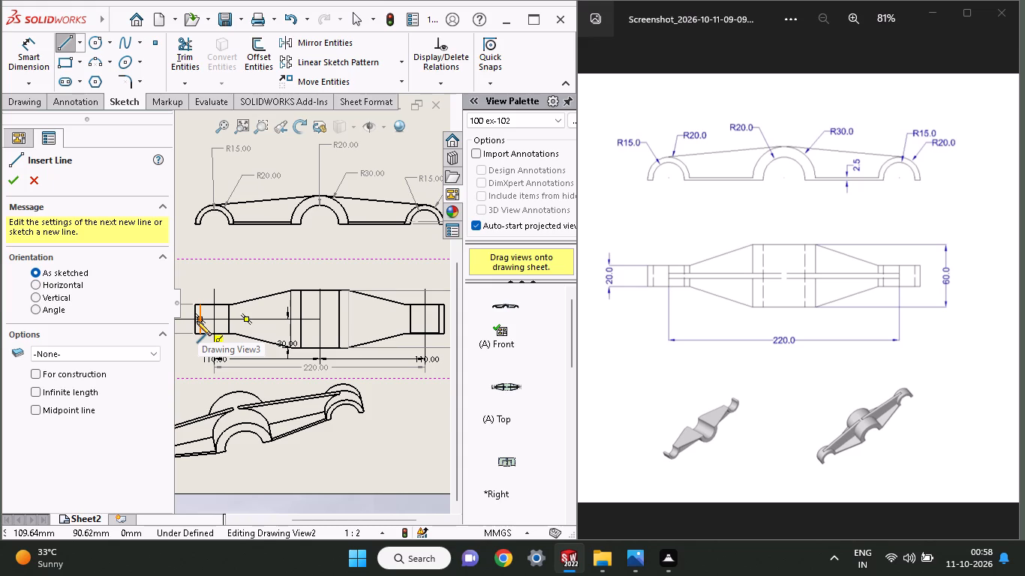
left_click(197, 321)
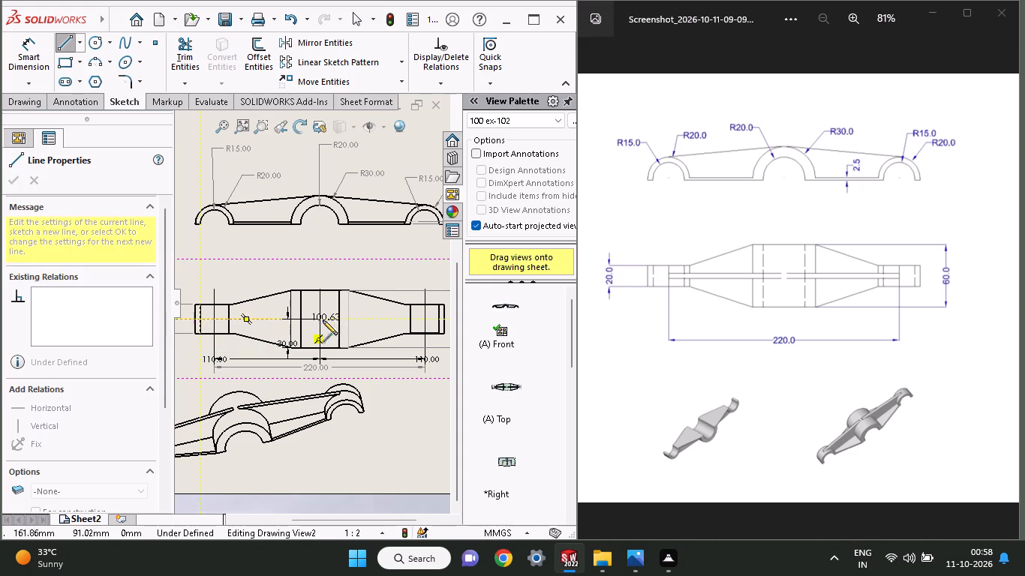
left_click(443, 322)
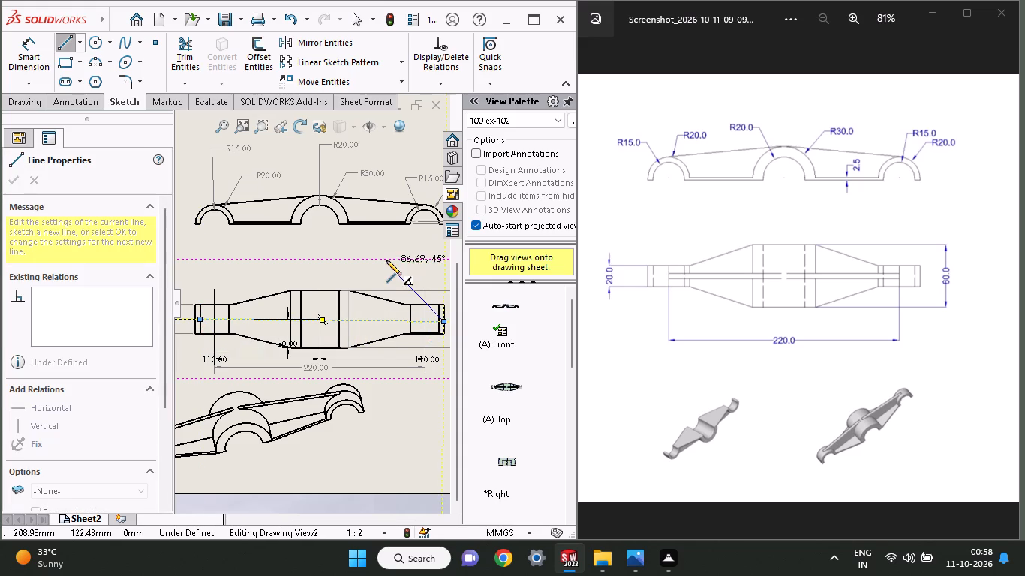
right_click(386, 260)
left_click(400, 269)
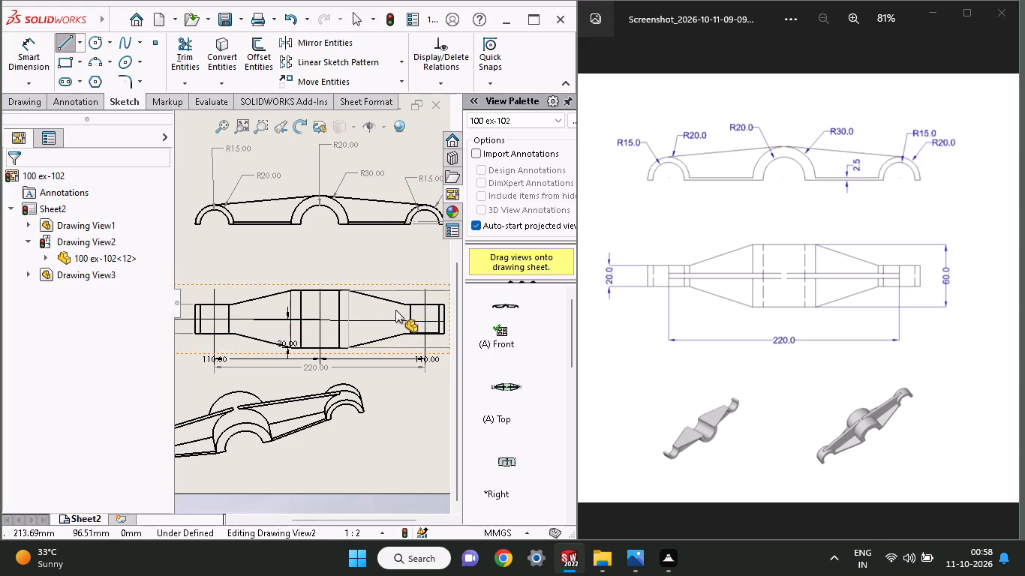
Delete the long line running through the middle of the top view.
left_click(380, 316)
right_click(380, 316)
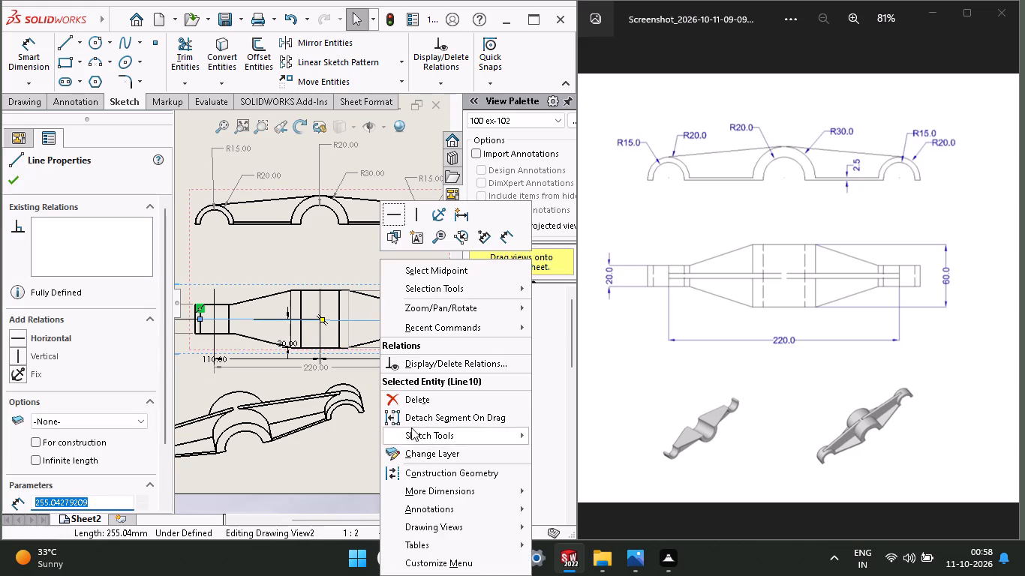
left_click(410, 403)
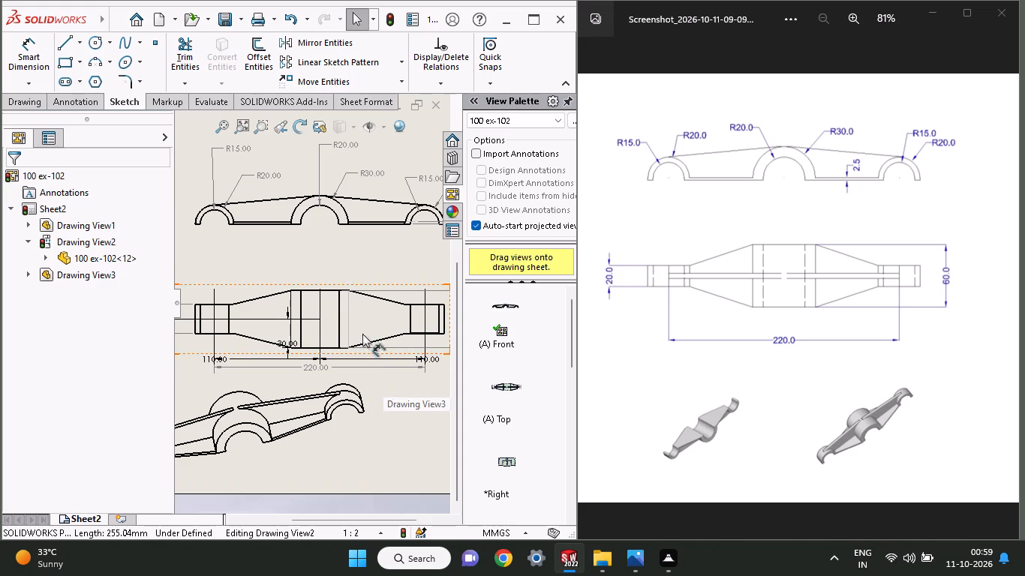
Start another sketch line on the top view at the part's right end.
left_click(59, 48)
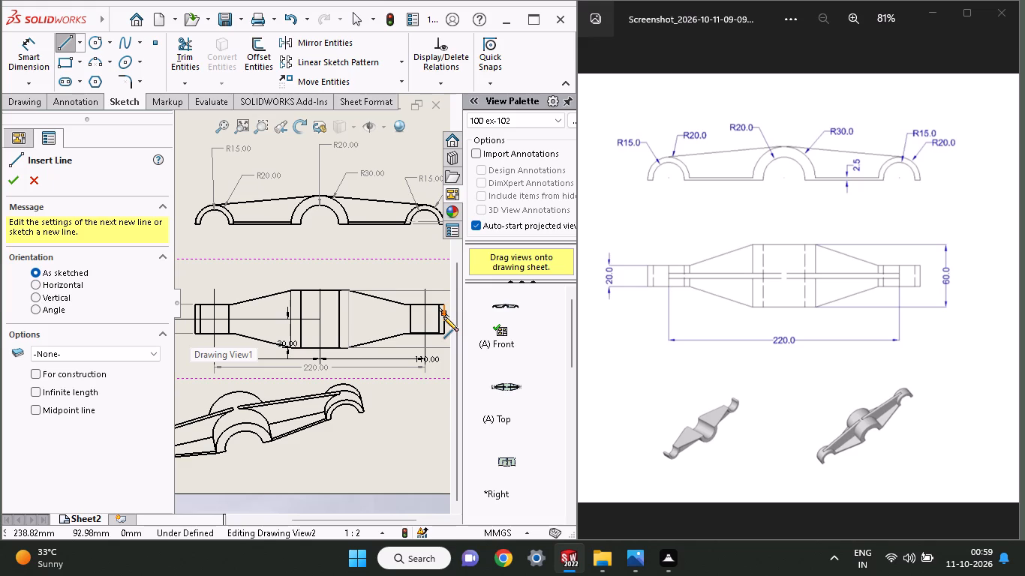
scroll(443, 316, "up", 1)
scroll(443, 316, "down", 1)
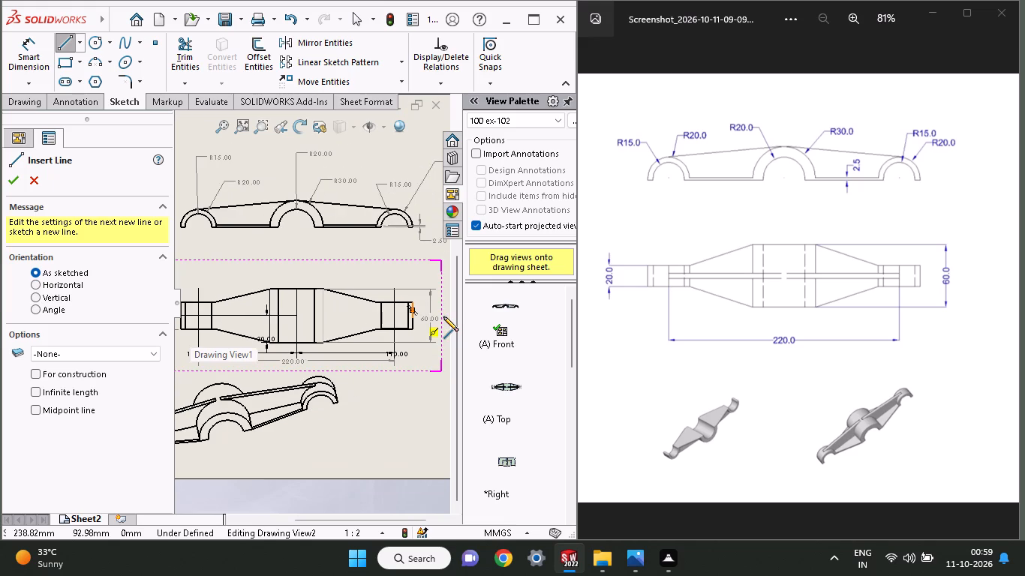
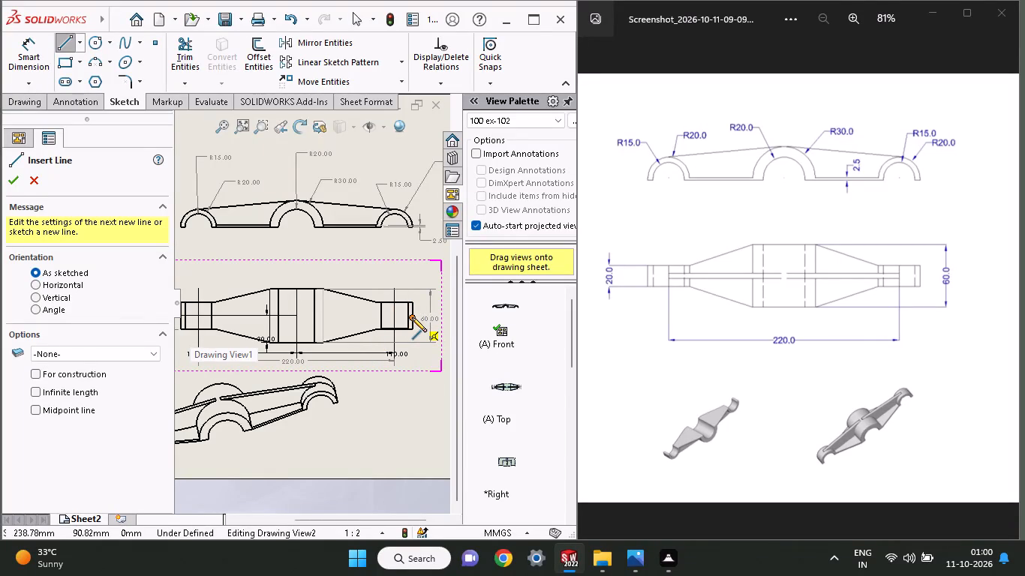
Sketch a horizontal line about 24 mm from the top view's right arm centre past its end, continuing back about 228 mm to the left arm.
scroll(397, 313, "left", 1)
scroll(410, 313, "down", 6, "ctrl")
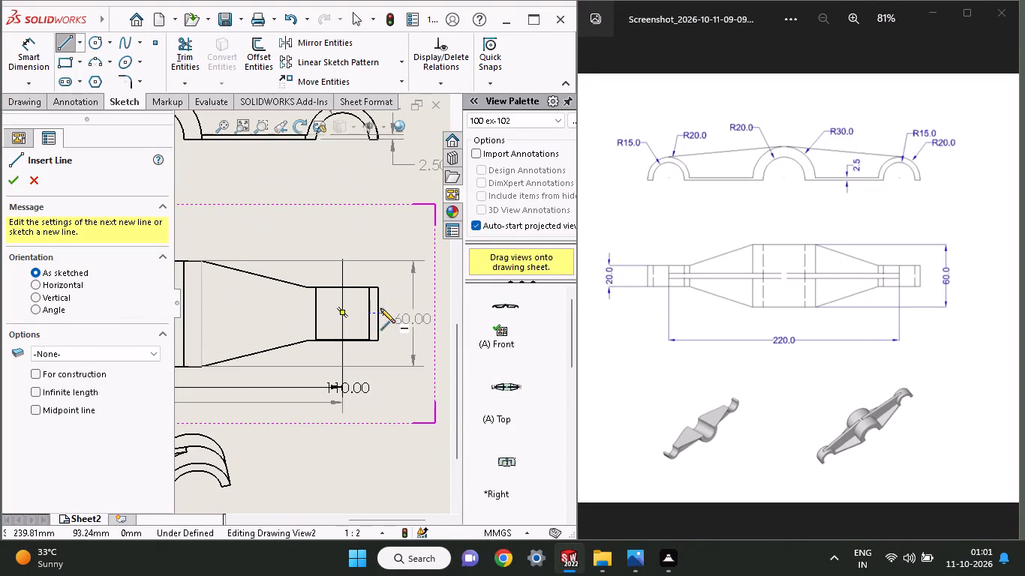
scroll(380, 308, "down", 3, "ctrl")
left_click(314, 313)
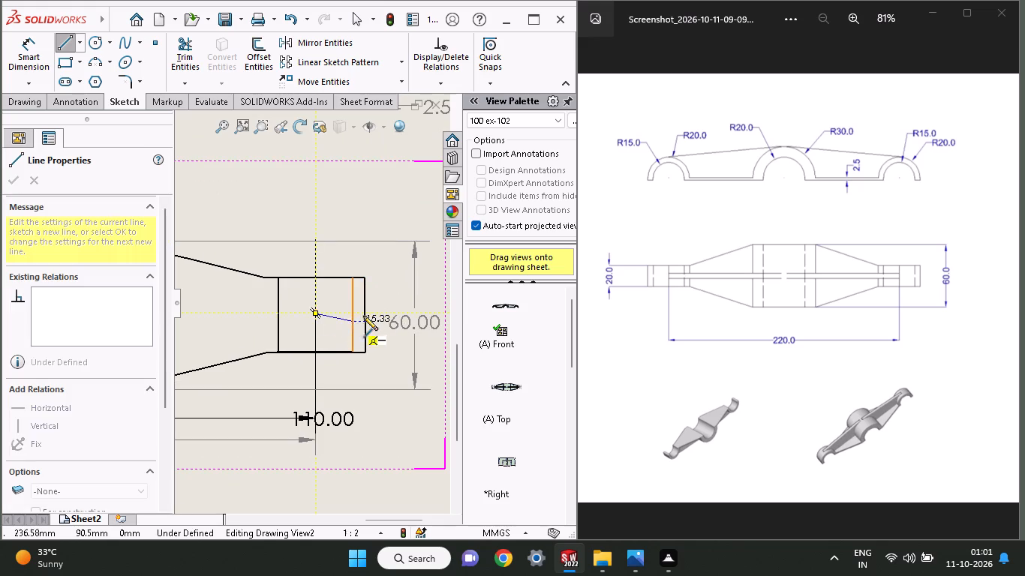
left_click(374, 313)
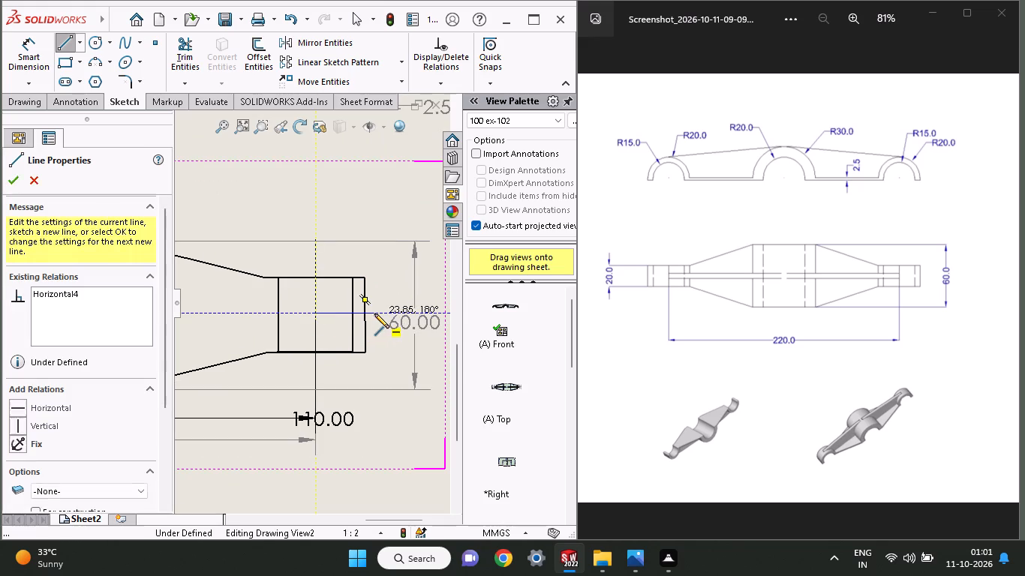
scroll(271, 314, "up", 2, "ctrl")
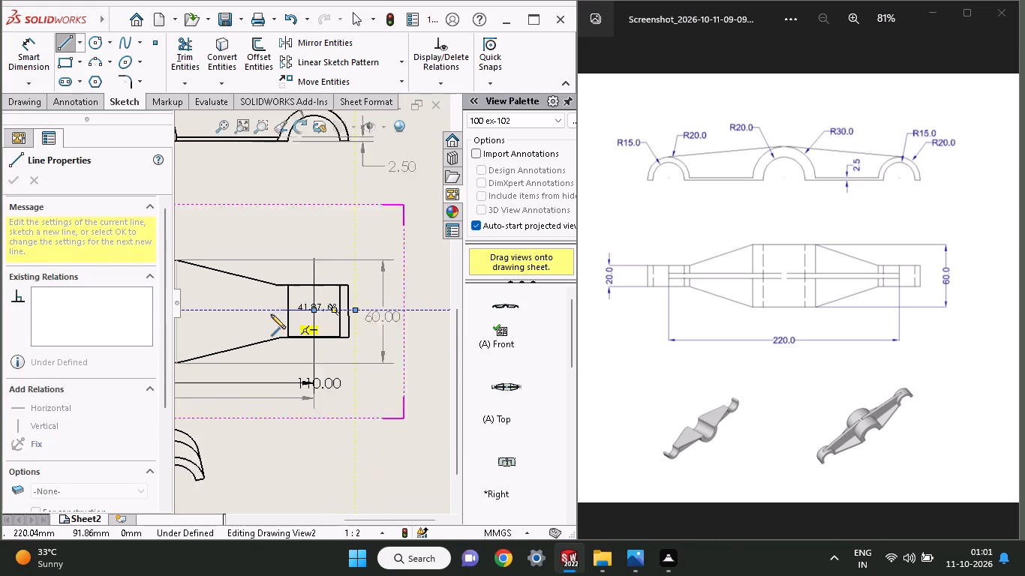
scroll(271, 314, "up", 5, "ctrl")
scroll(203, 302, "down", 9, "ctrl")
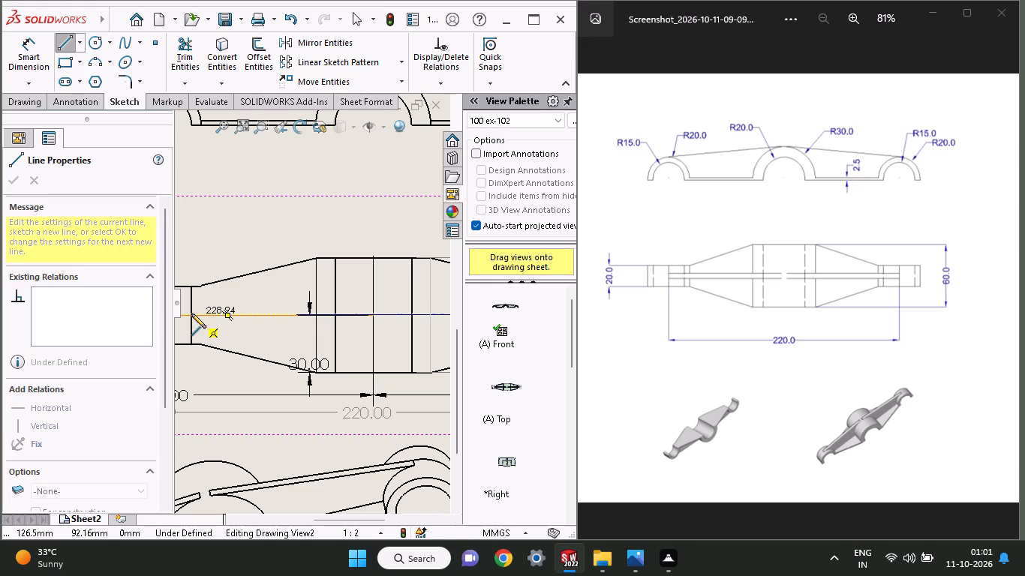
left_click(191, 313)
right_click(208, 241)
left_click(229, 247)
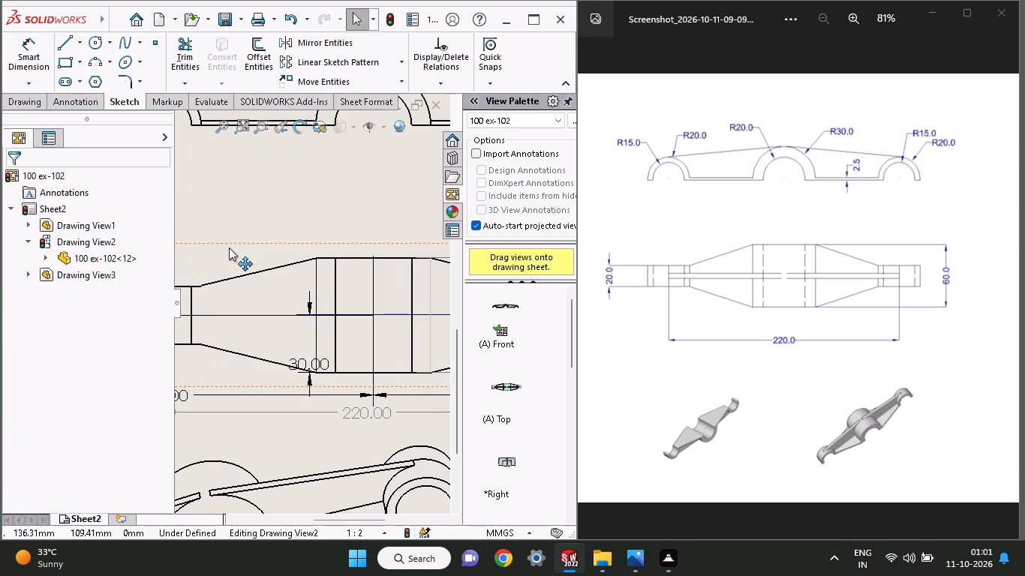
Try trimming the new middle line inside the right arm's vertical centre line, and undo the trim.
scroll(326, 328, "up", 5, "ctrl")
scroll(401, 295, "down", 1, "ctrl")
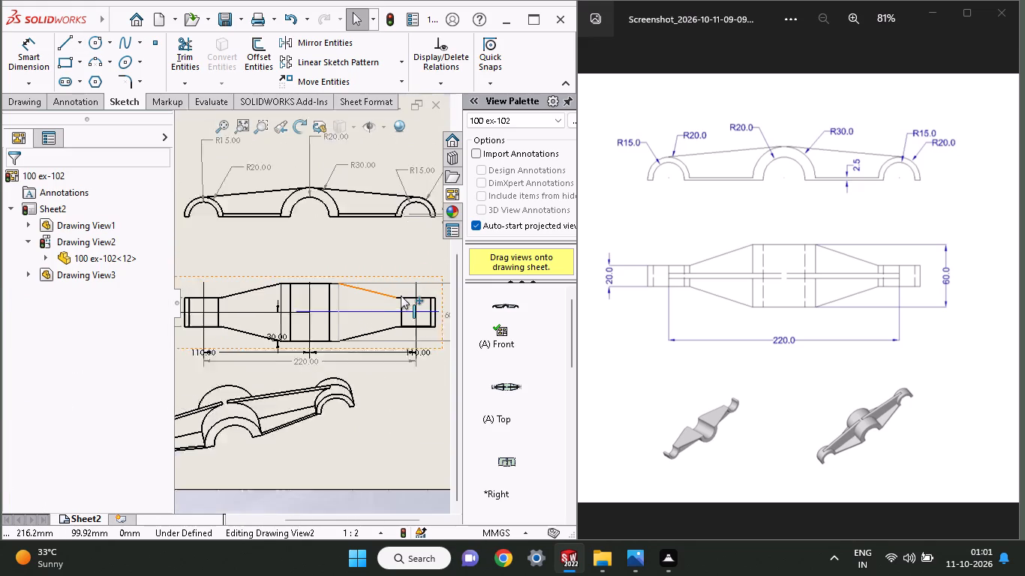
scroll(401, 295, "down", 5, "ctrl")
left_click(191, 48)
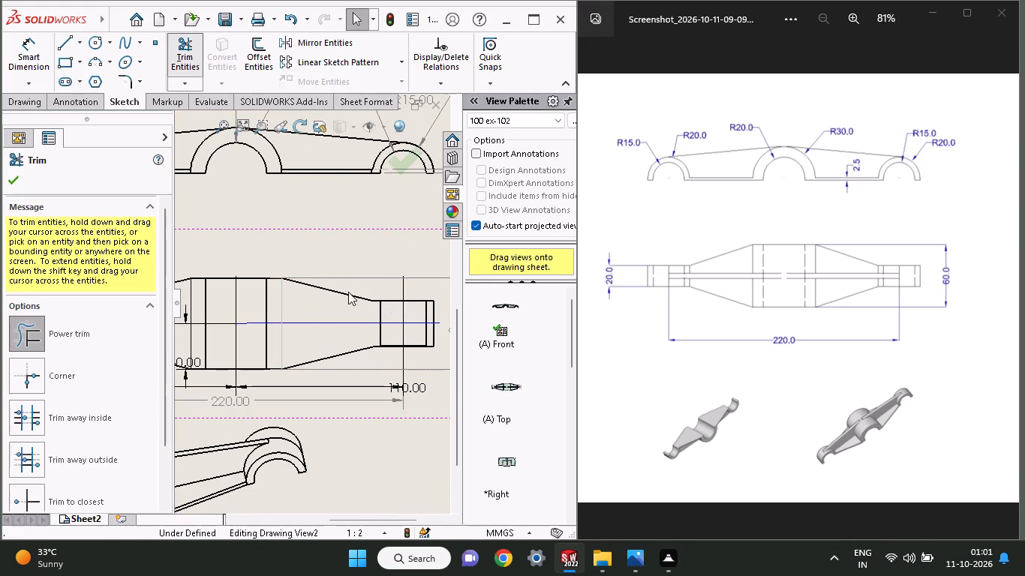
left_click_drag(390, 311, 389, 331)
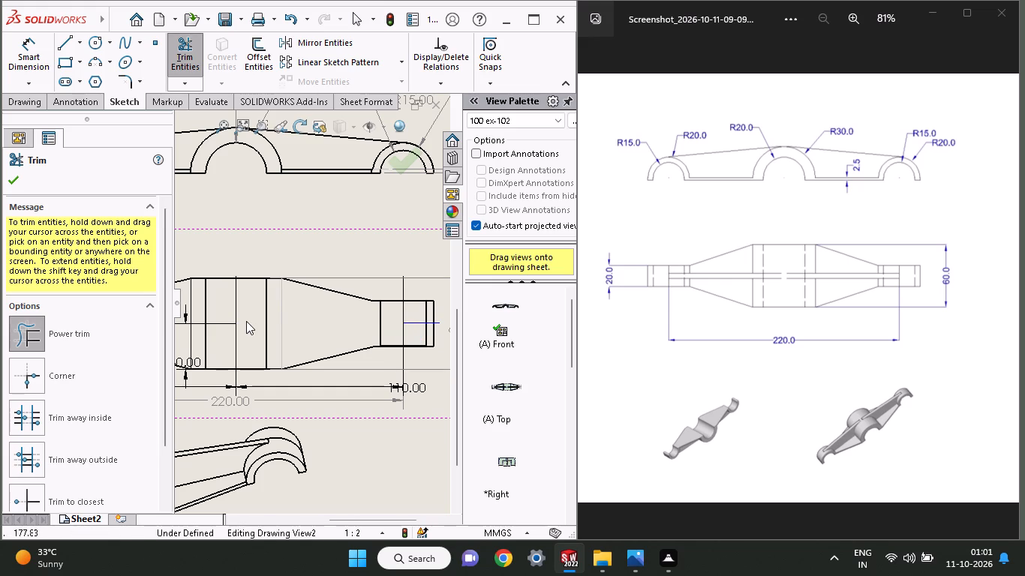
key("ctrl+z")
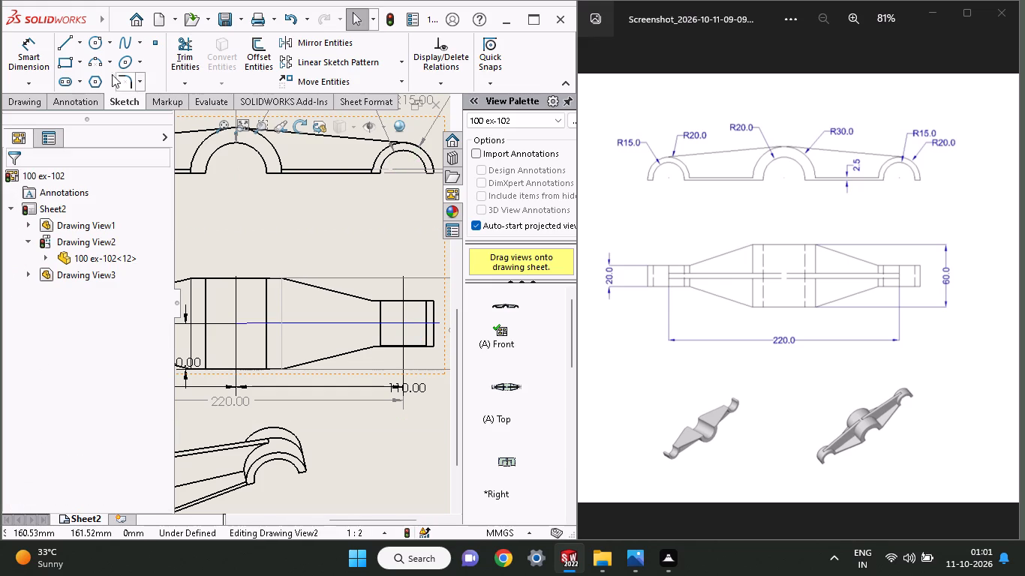
Sketch a vertical line across the top view's right arm along its centre axis, from the upper edge to the lower edge.
left_click(70, 42)
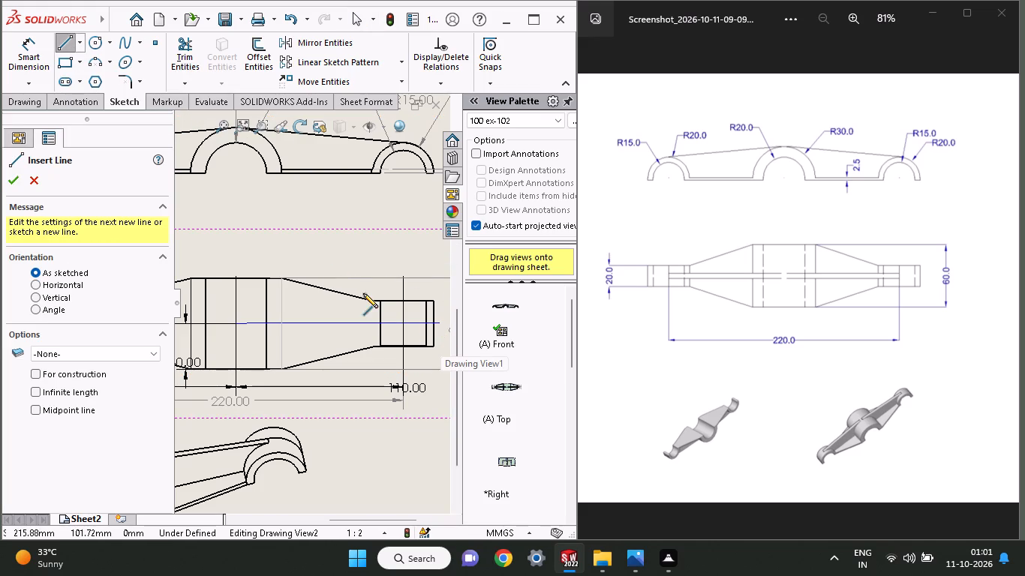
left_click(404, 301)
left_click(401, 347)
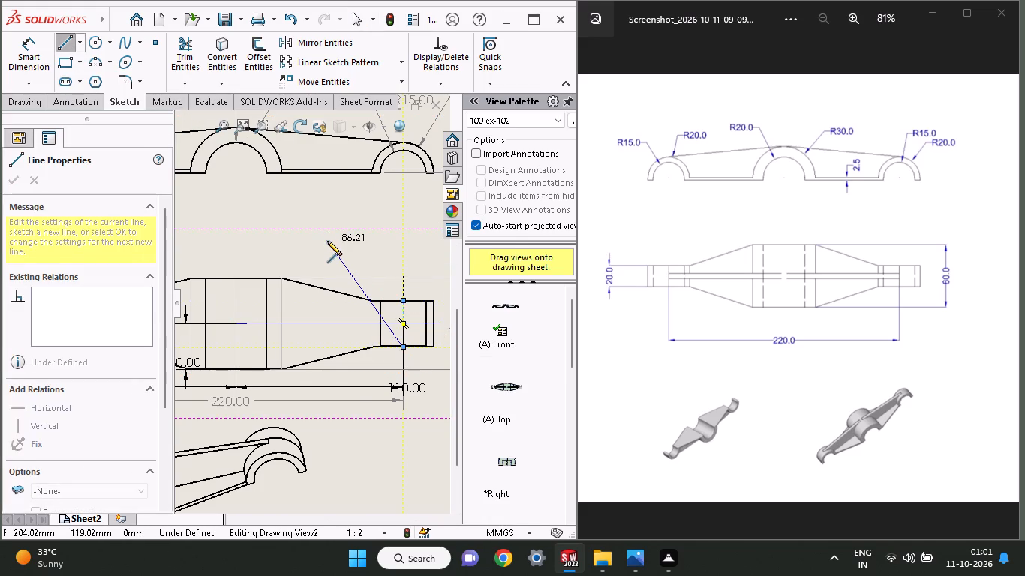
right_click(327, 241)
left_click(334, 250)
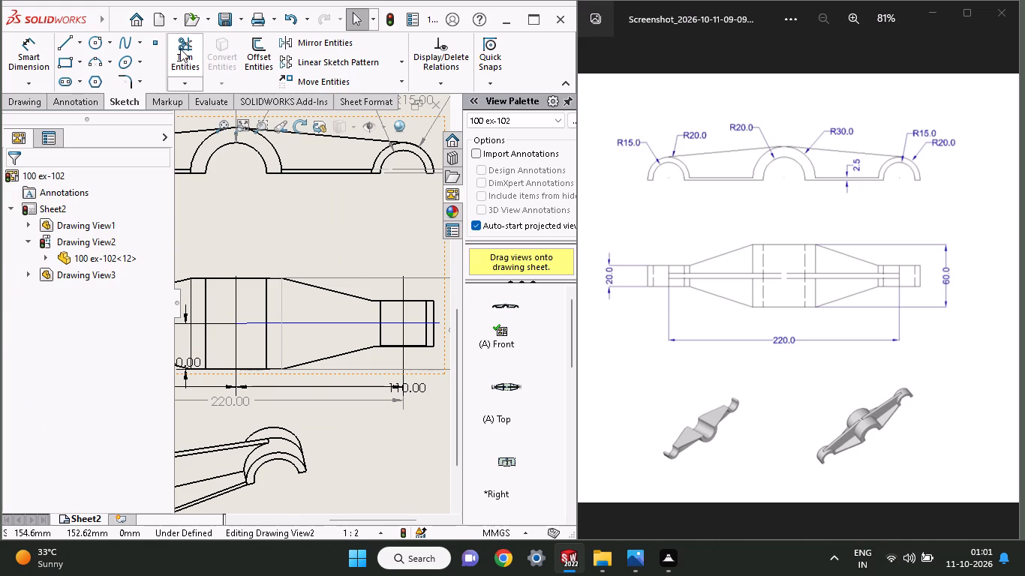
Trim the middle lines' overhanging ends at the right arm's centre axis and beyond the left end of the top view.
left_click(180, 49)
left_click_drag(416, 312, 416, 325)
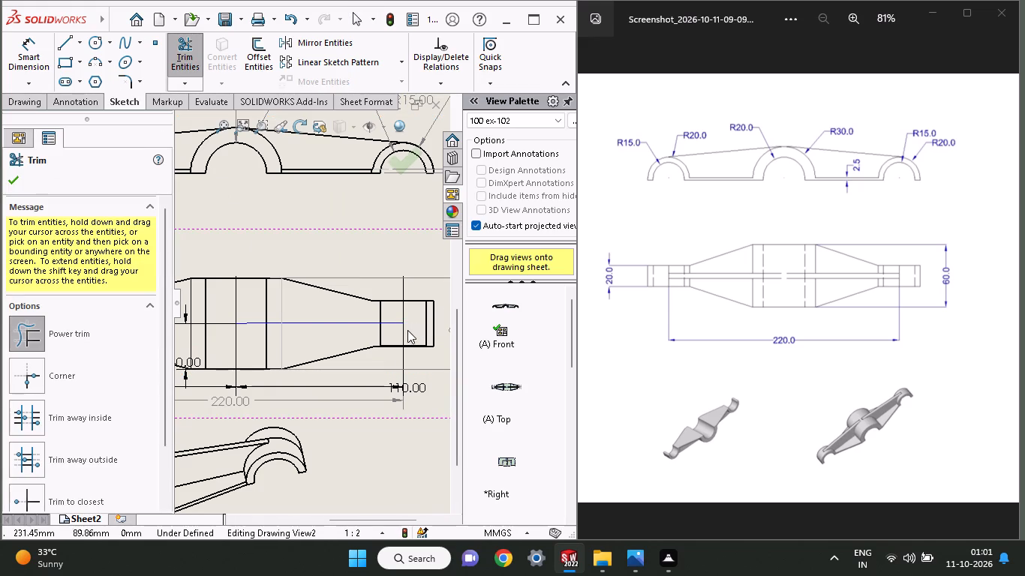
scroll(316, 331, "up", 4, "ctrl")
scroll(251, 312, "down", 1, "ctrl")
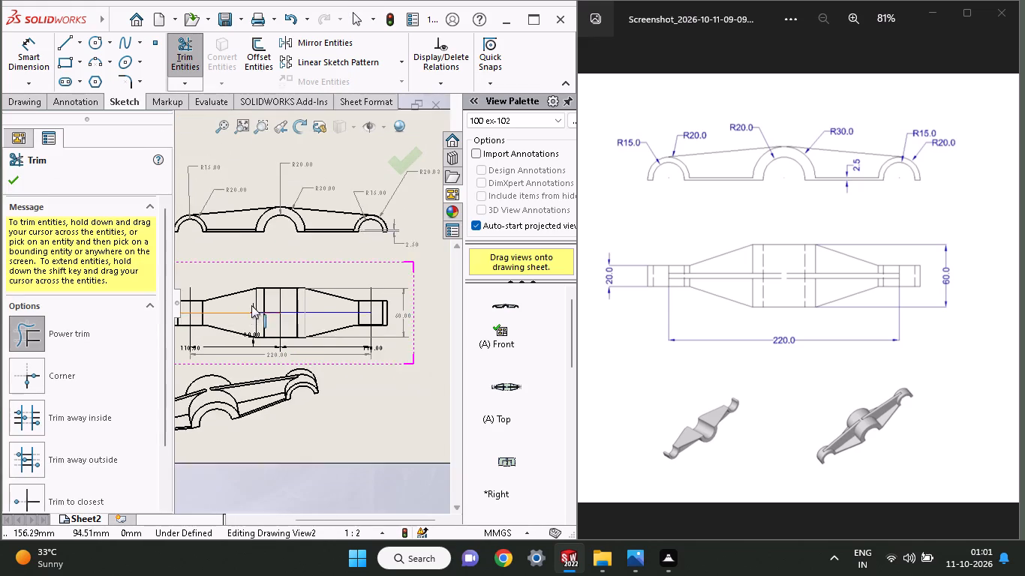
scroll(251, 305, "down", 3, "ctrl")
scroll(243, 307, "up", 2, "ctrl")
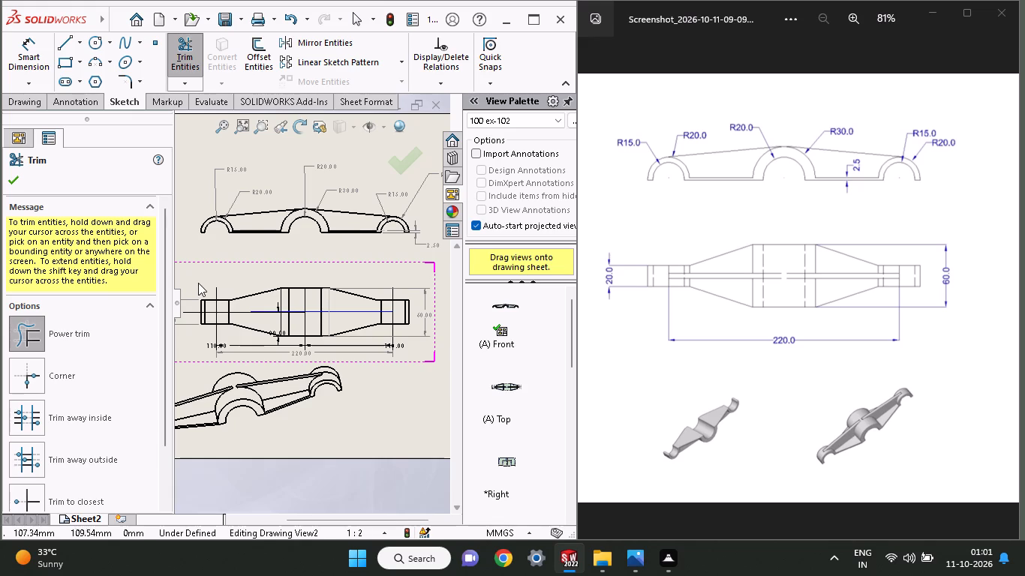
left_click_drag(198, 283, 200, 337)
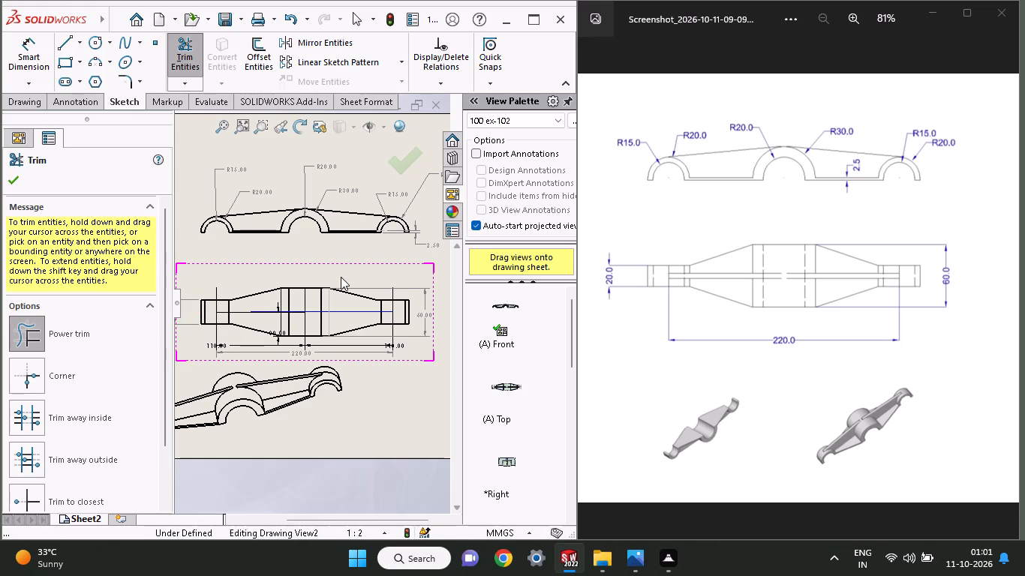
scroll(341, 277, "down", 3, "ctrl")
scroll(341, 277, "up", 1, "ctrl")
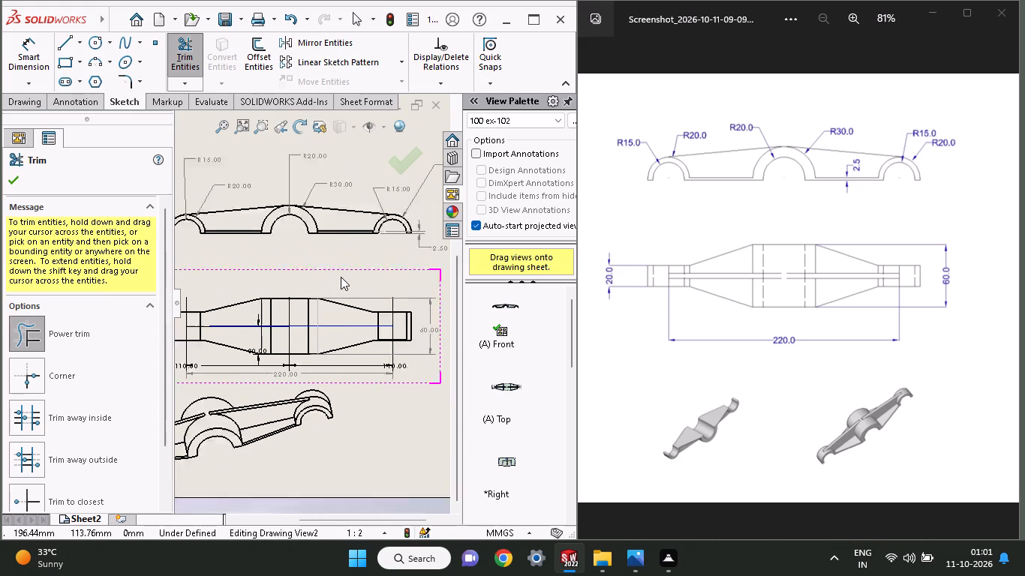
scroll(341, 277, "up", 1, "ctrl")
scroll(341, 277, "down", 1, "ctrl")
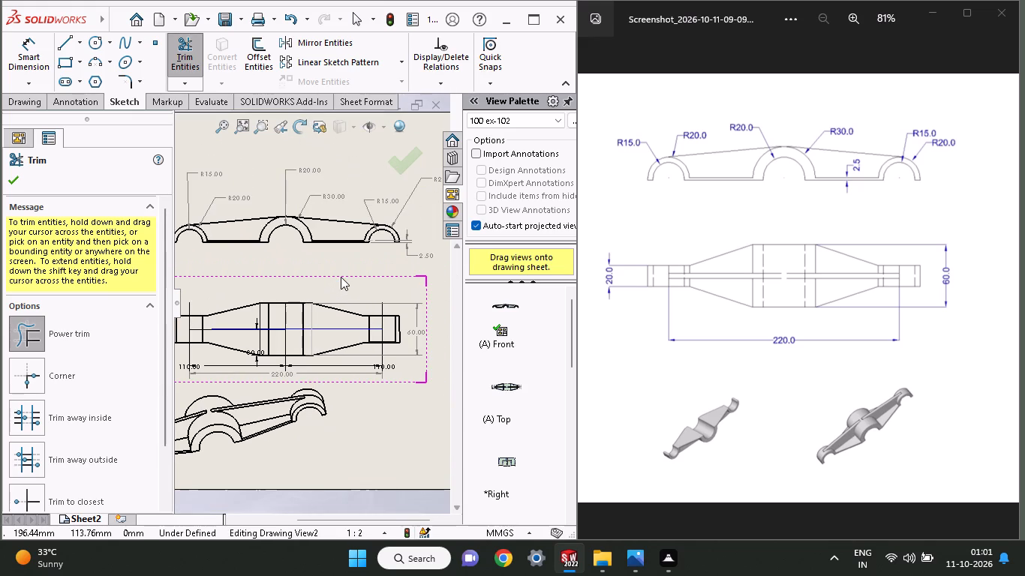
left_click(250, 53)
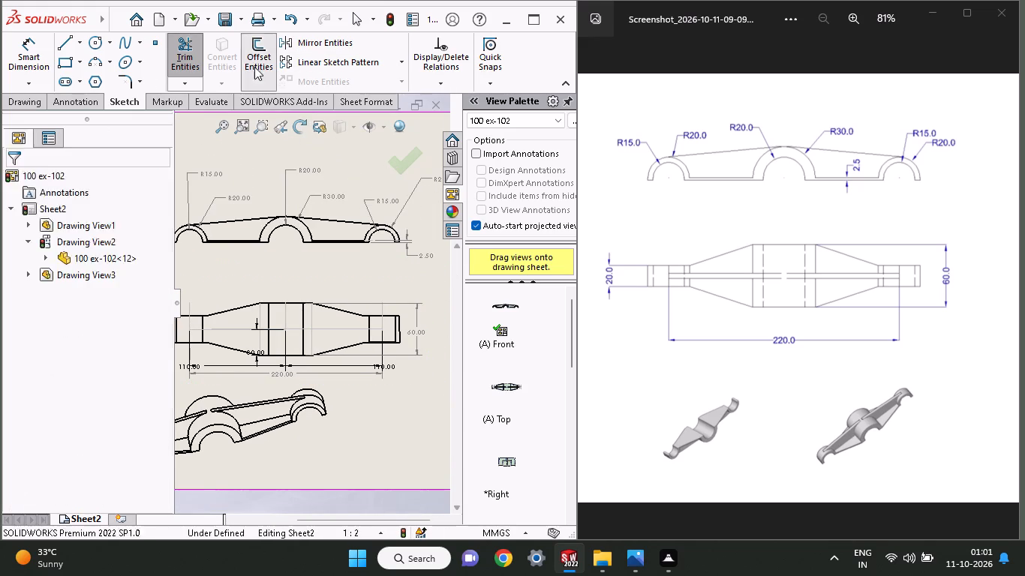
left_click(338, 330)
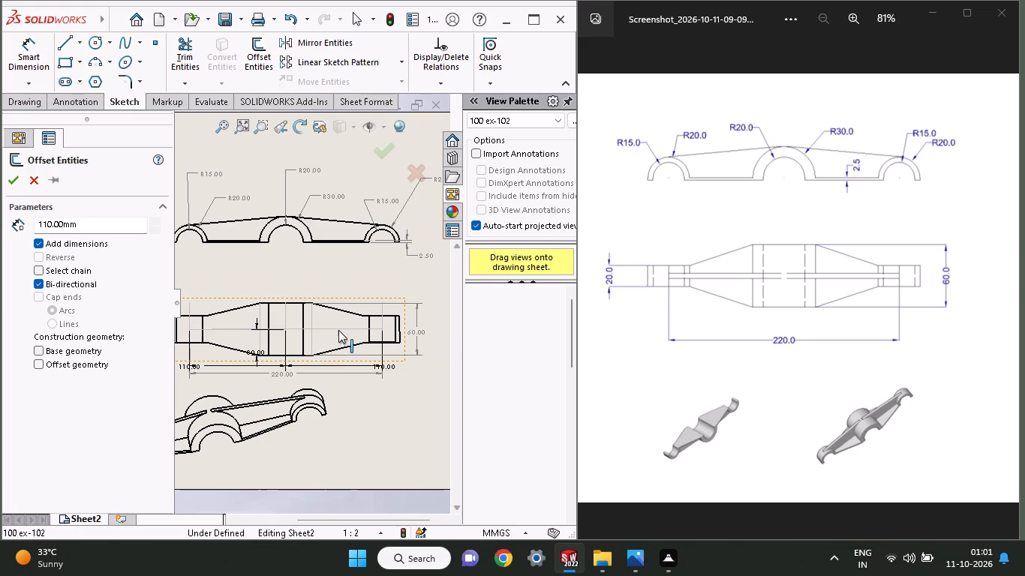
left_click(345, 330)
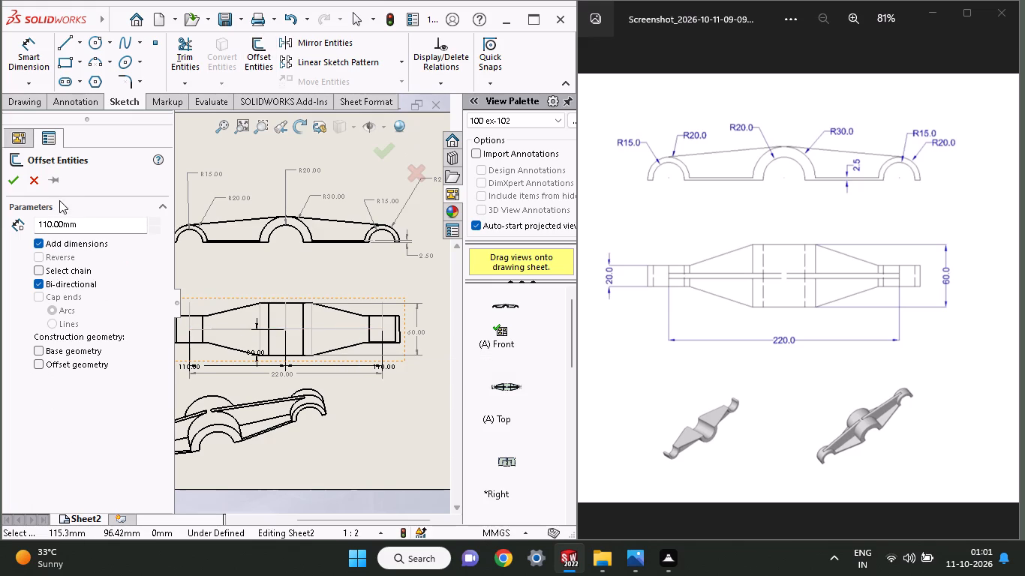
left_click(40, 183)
Sketch a horizontal line about 220 mm long just below the top view's middle line, between the two arms' centre axes.
scroll(326, 349, "up", 3, "ctrl")
scroll(288, 337, "down", 2, "ctrl")
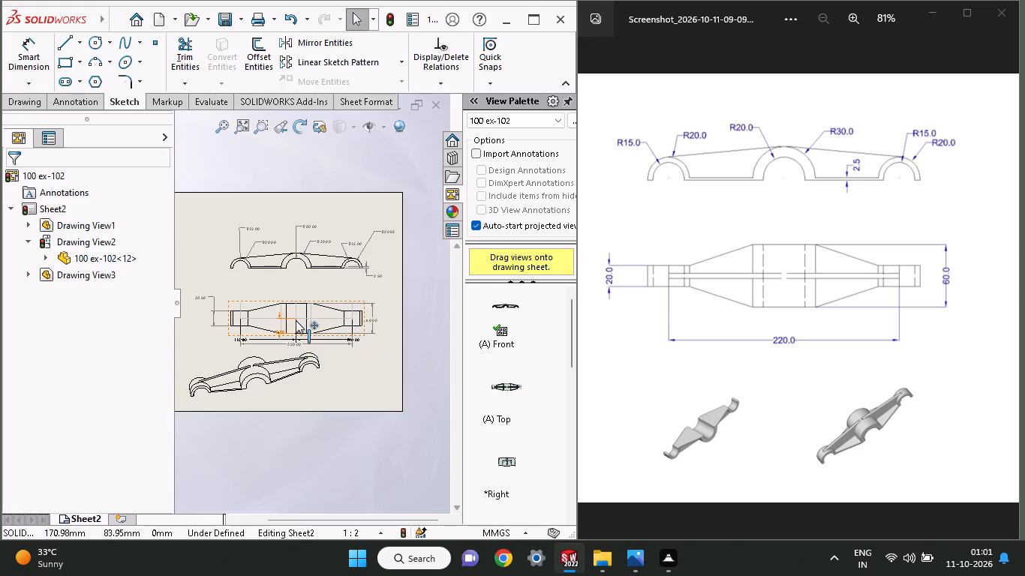
scroll(296, 320, "down", 3, "ctrl")
scroll(231, 215, "down", 1, "ctrl")
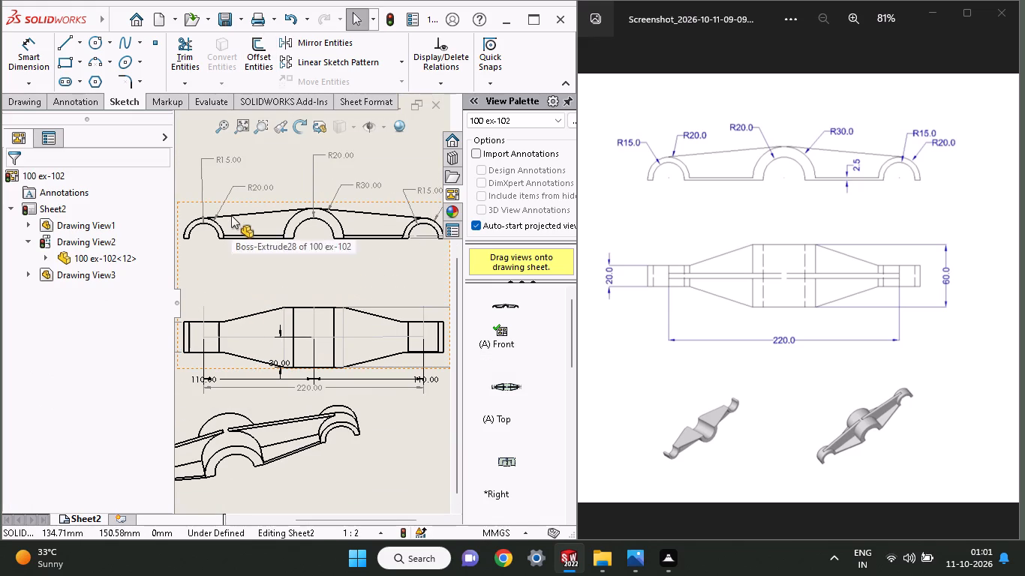
left_click(68, 46)
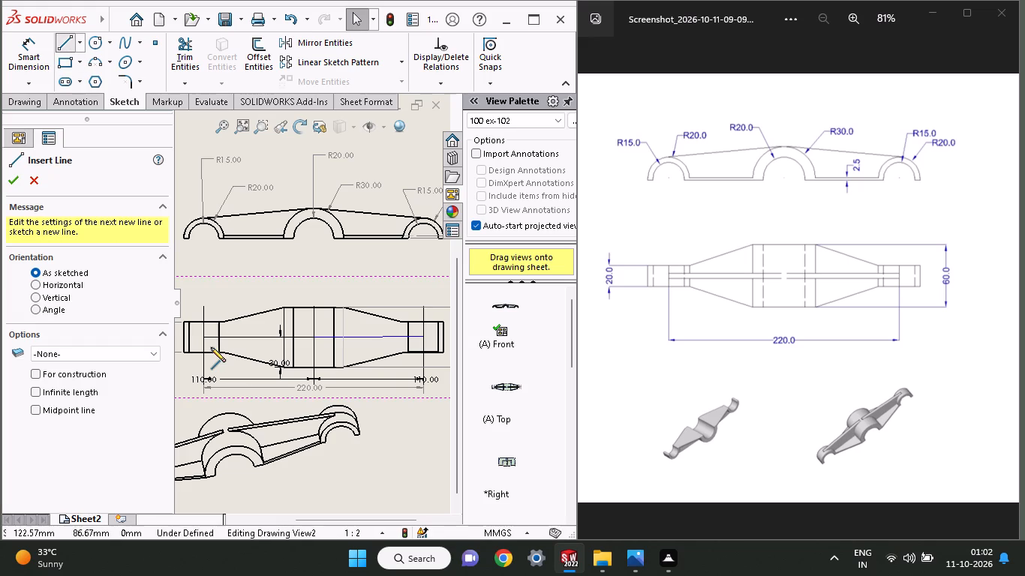
left_click(203, 345)
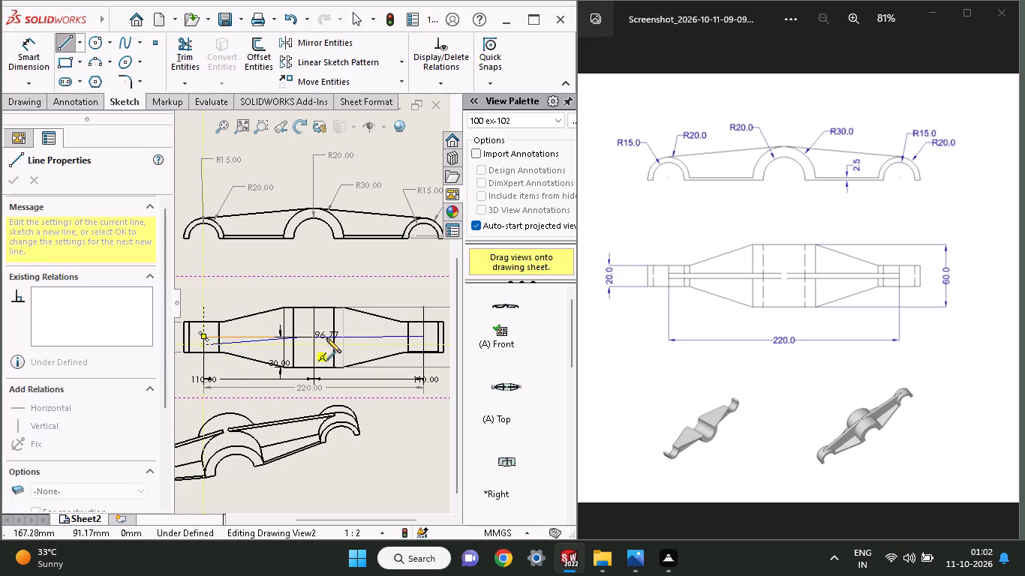
left_click(422, 345)
right_click(387, 277)
left_click(395, 291)
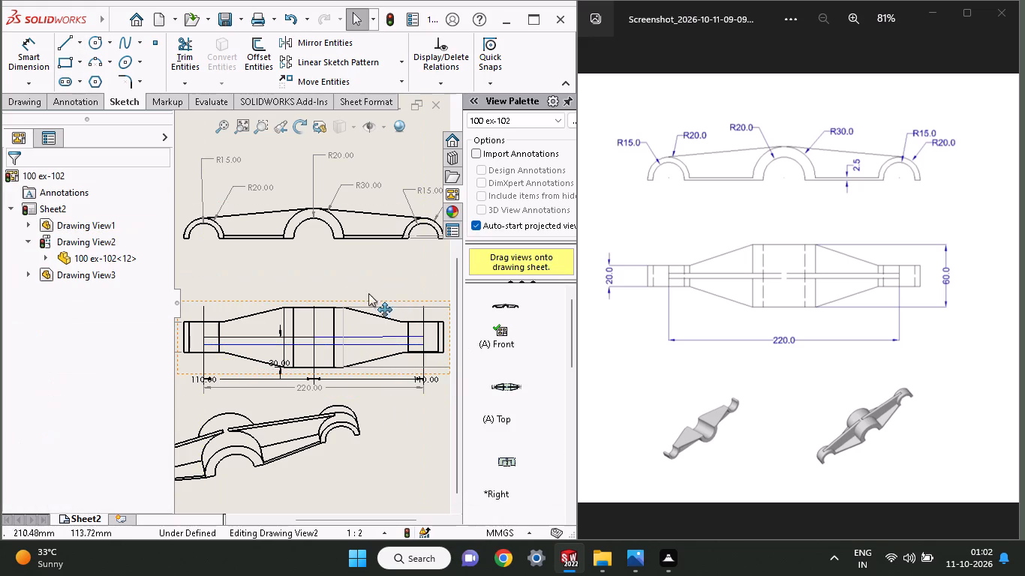
Sketch a horizontal line along the arms' upper edge in the top view, from the left arm's centre axis to the right arm's inner edge.
left_click(62, 40)
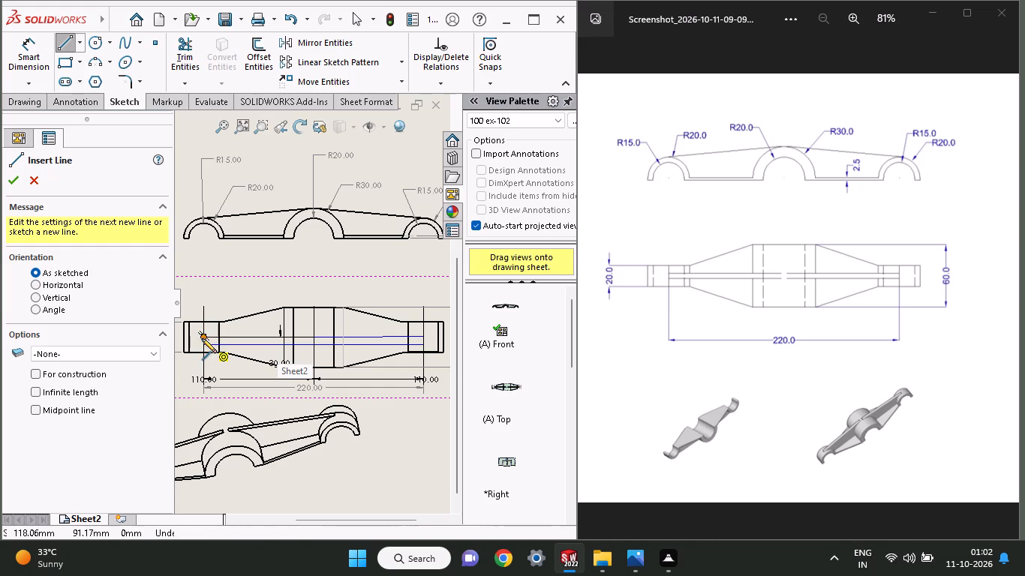
left_click(203, 326)
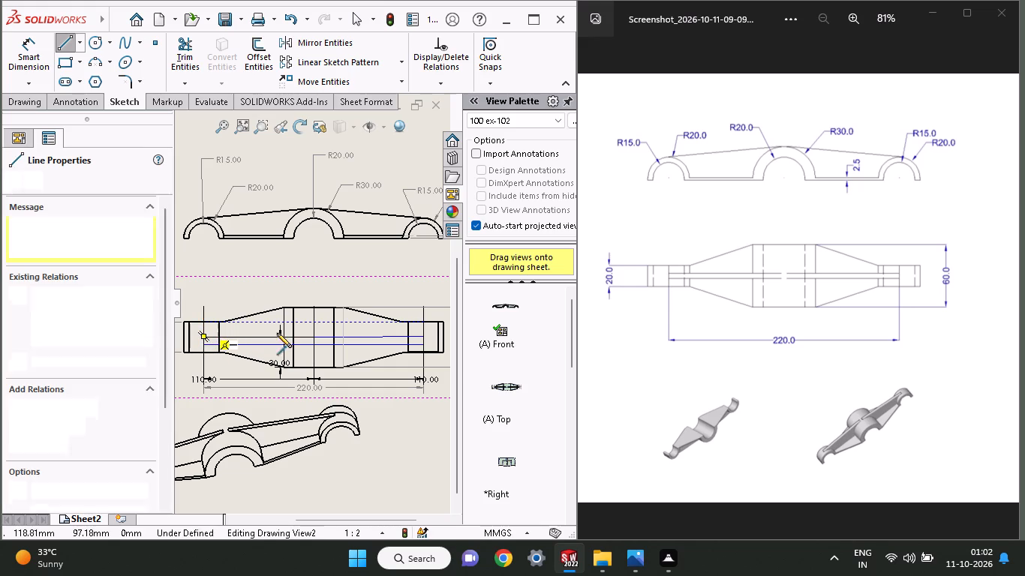
left_click(411, 323)
right_click(350, 286)
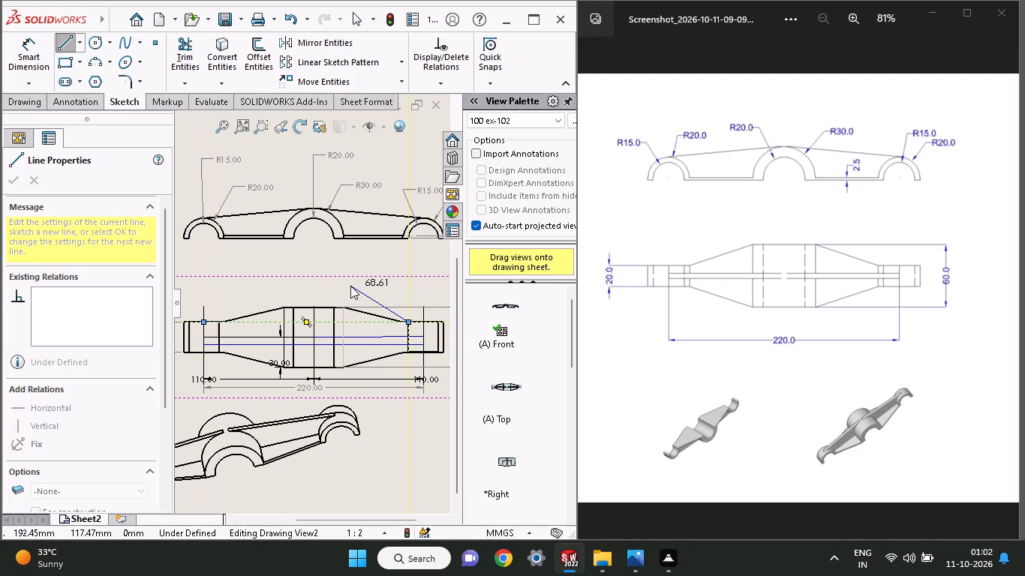
left_click(362, 302)
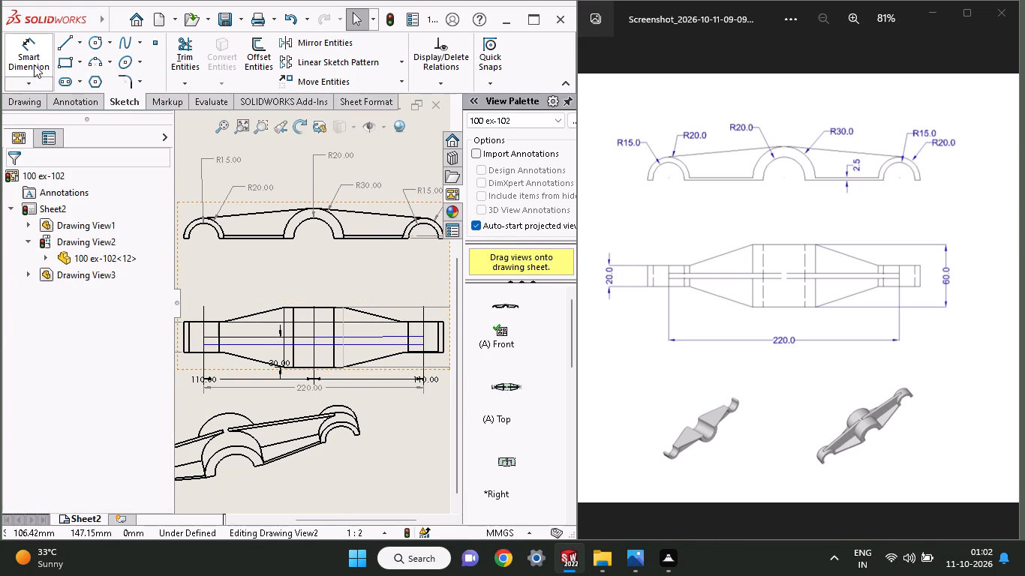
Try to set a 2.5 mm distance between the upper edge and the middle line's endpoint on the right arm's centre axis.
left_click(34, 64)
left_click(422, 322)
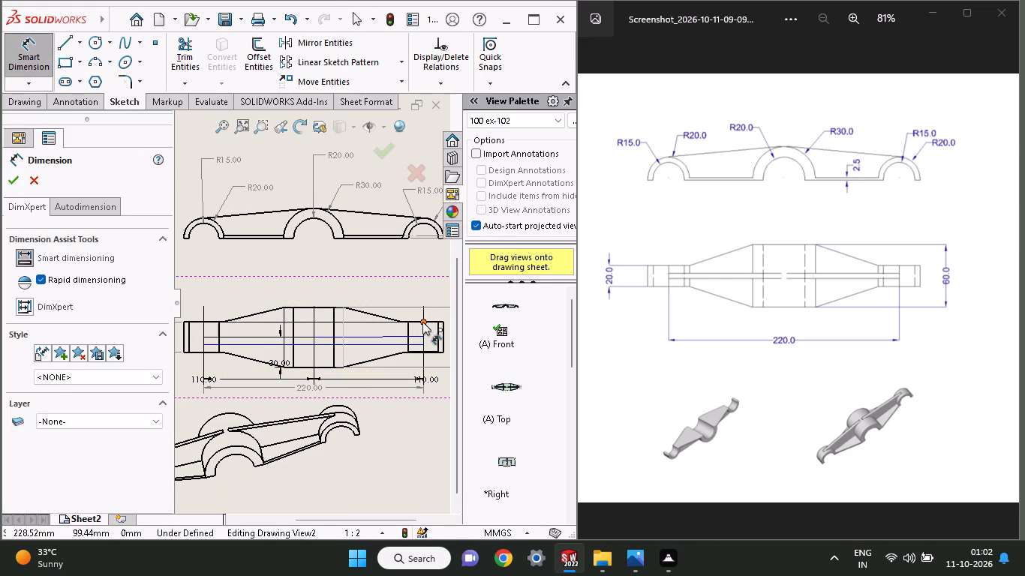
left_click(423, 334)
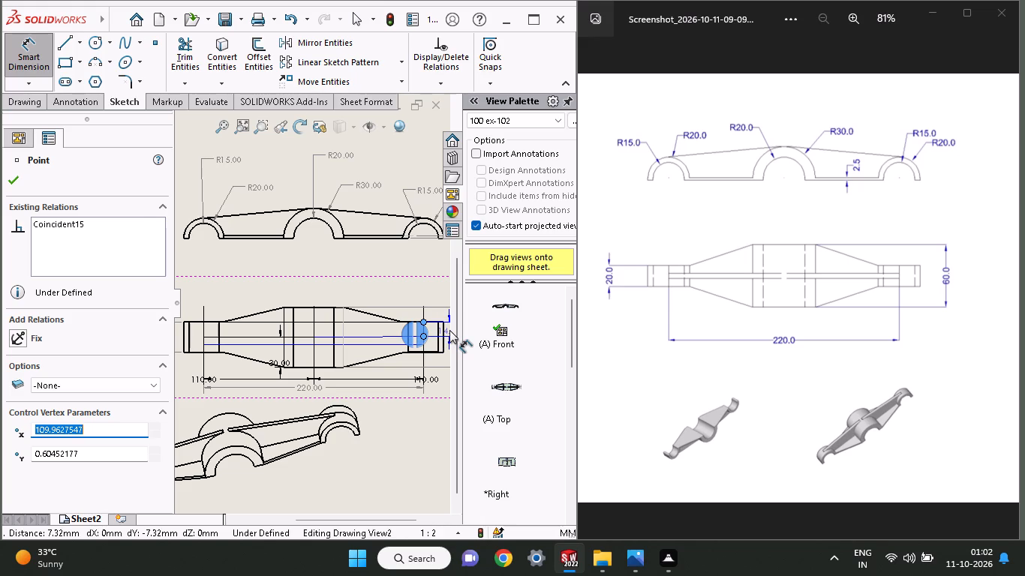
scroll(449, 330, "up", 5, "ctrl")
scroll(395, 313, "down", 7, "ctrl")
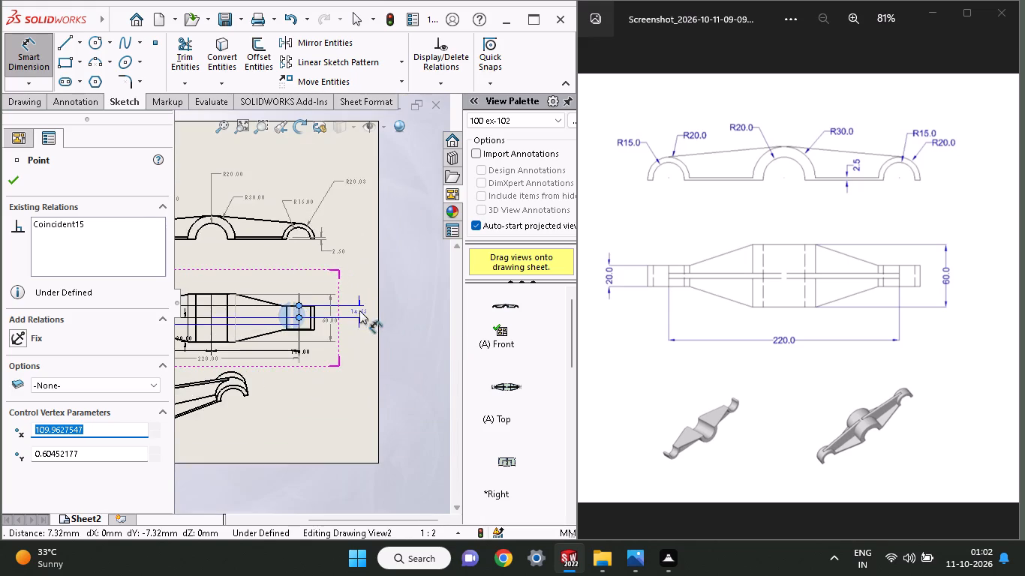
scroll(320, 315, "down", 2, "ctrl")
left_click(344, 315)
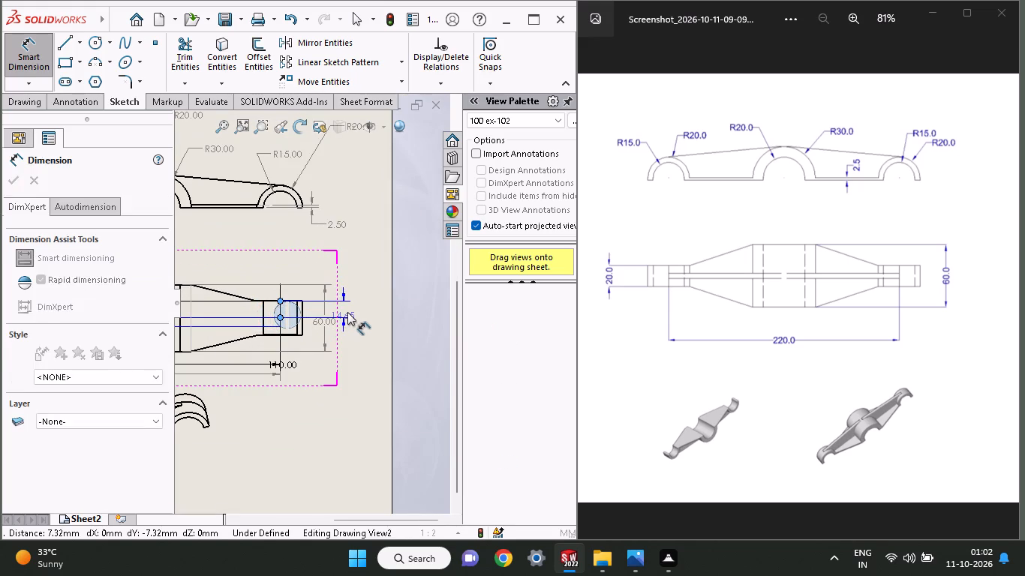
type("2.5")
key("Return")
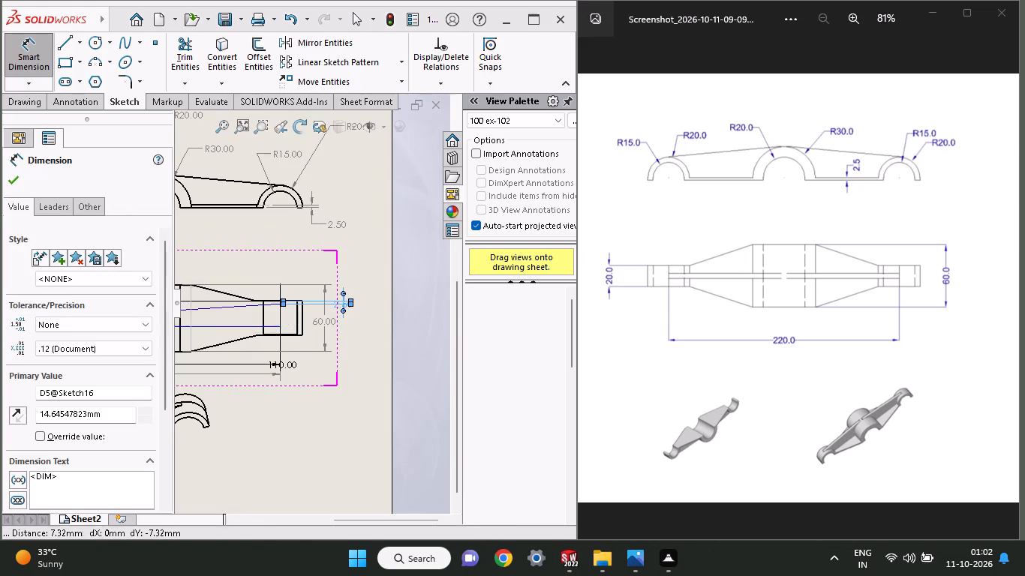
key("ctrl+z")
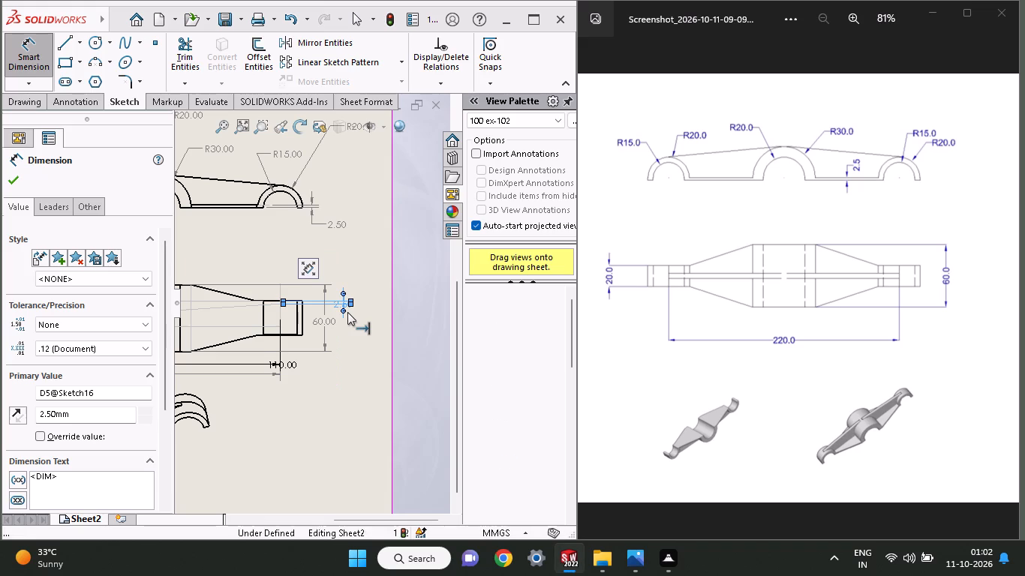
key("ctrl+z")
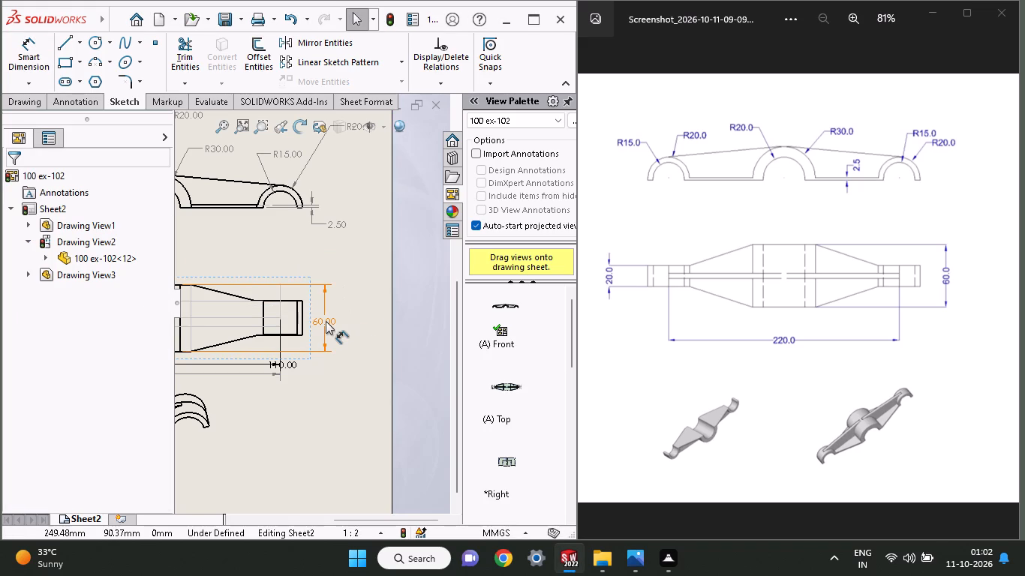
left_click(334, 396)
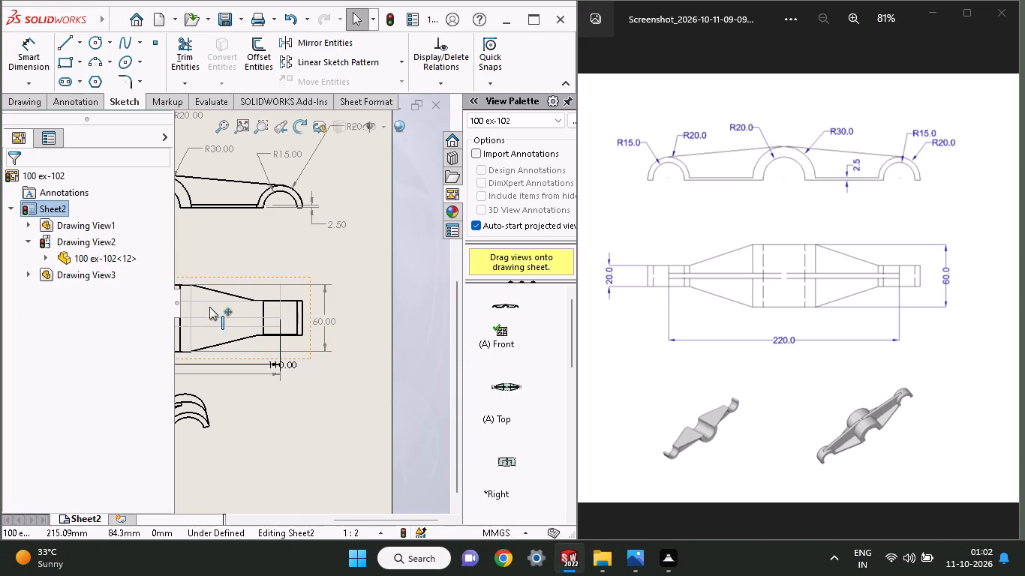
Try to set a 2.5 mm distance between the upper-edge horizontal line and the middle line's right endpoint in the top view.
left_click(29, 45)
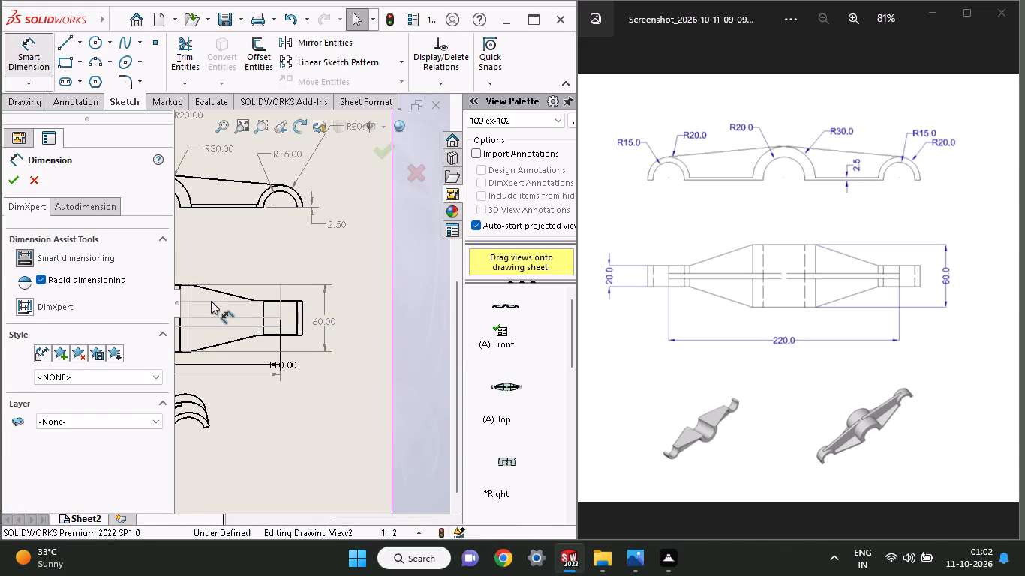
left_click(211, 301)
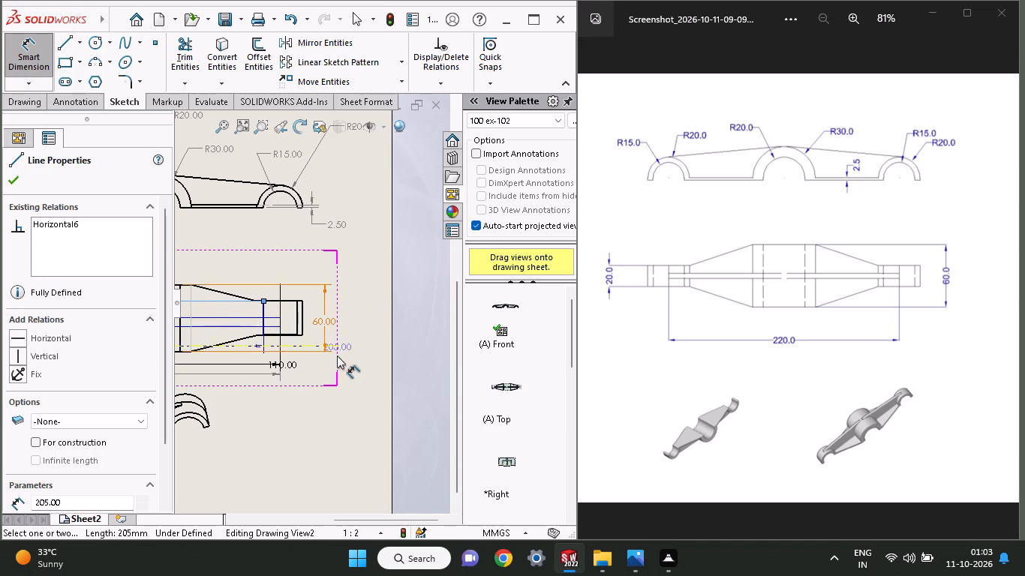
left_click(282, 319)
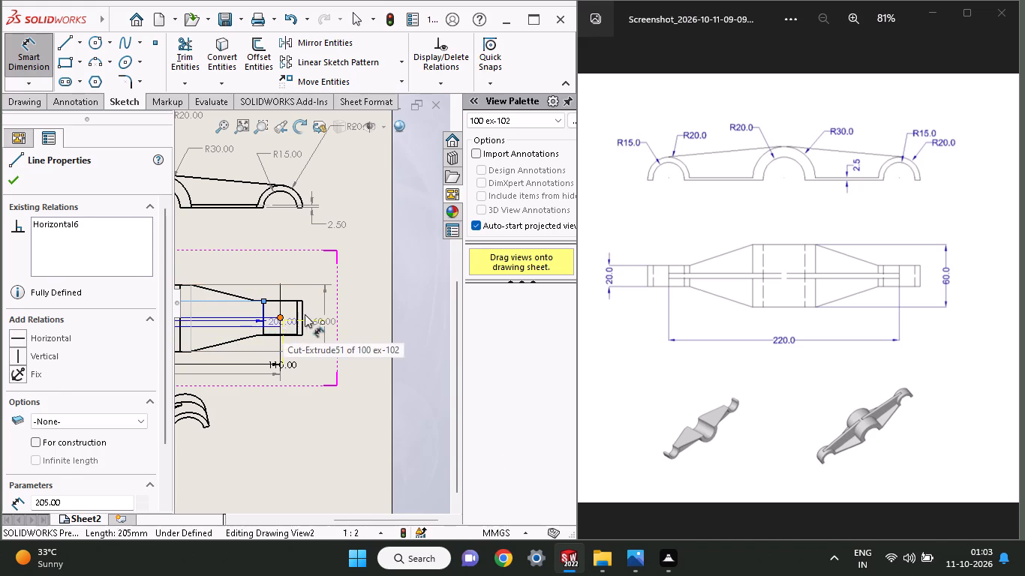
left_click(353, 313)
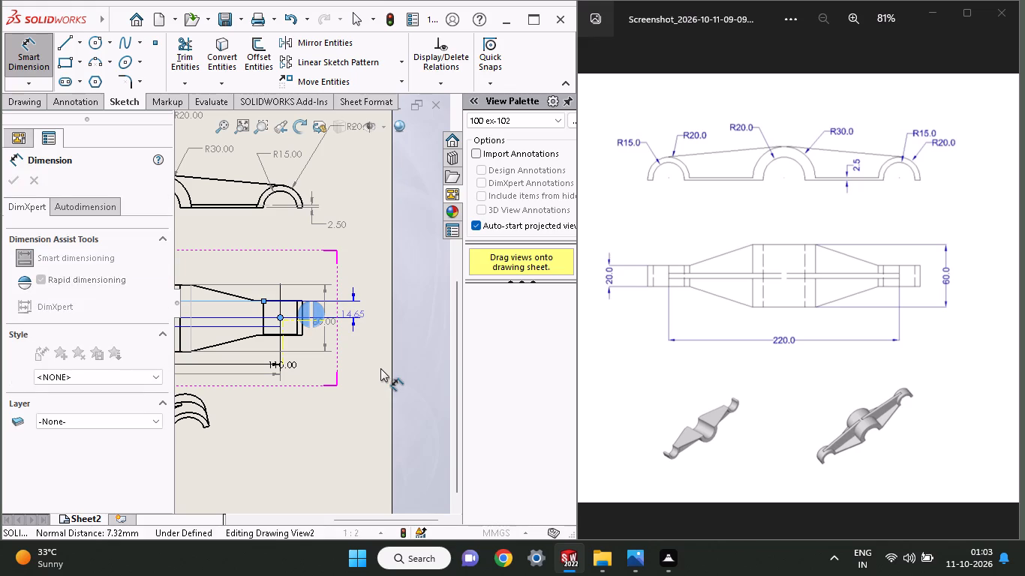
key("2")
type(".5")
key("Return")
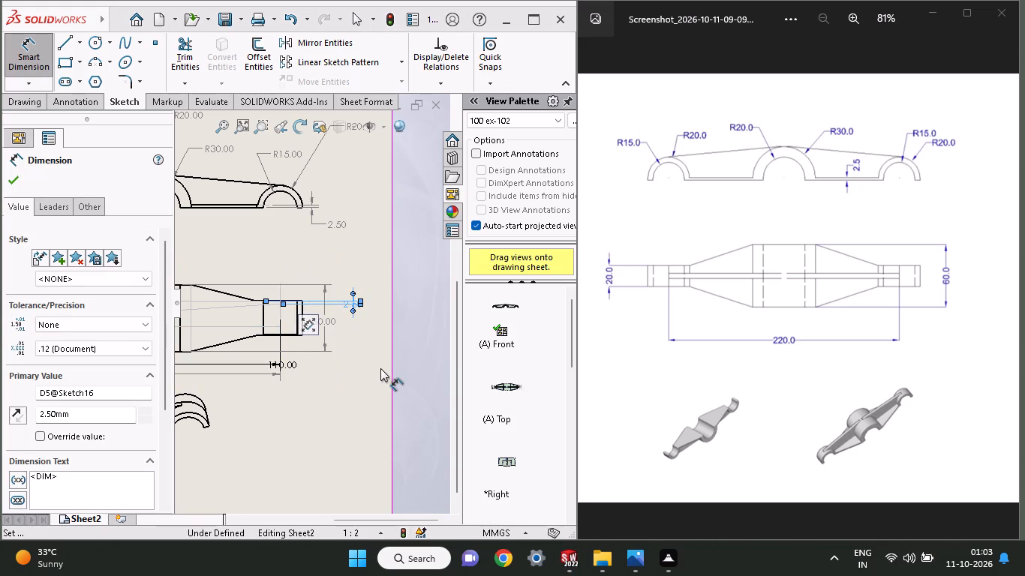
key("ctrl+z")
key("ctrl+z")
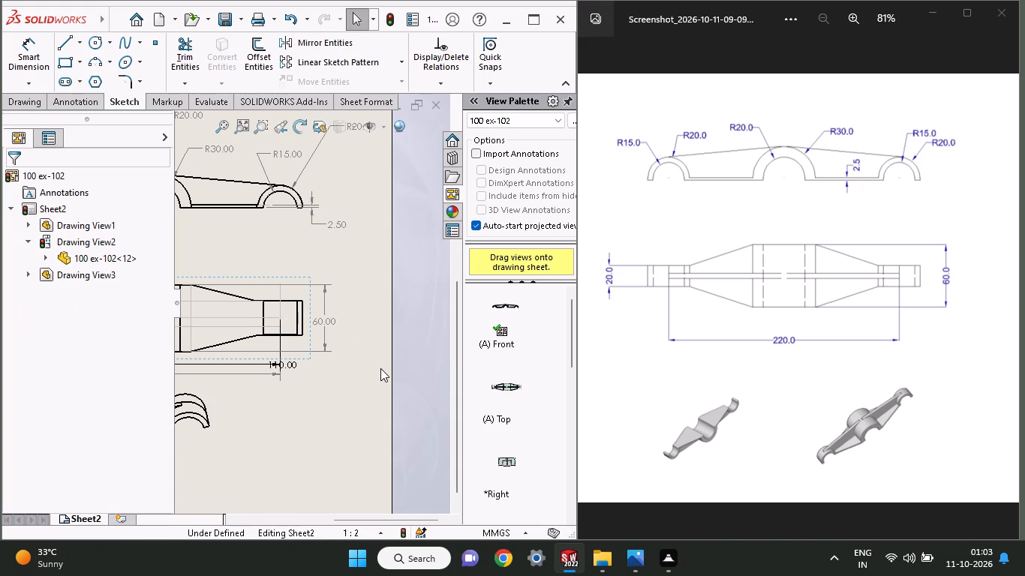
Dimension the spacing between the middle line and the line below it at the right arm's centre axis as 2.5 mm.
left_click(26, 57)
left_click(280, 325)
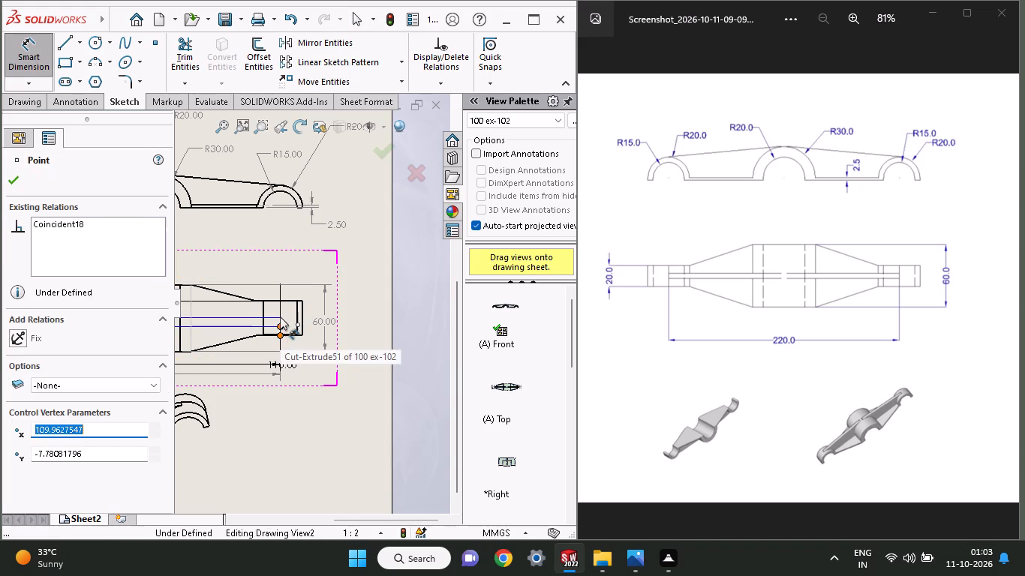
left_click(280, 316)
left_click(354, 320)
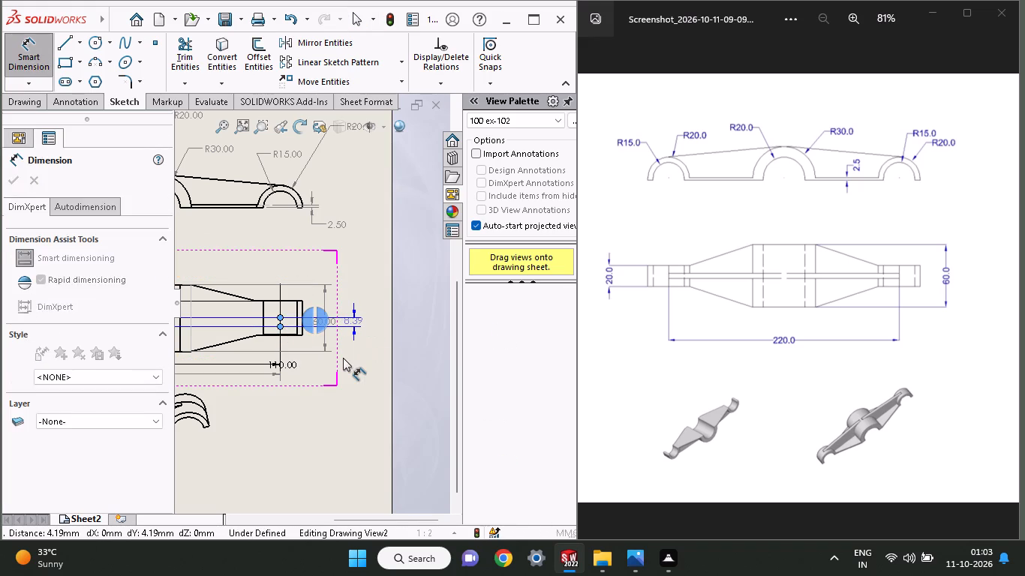
type("2.5")
key("Return")
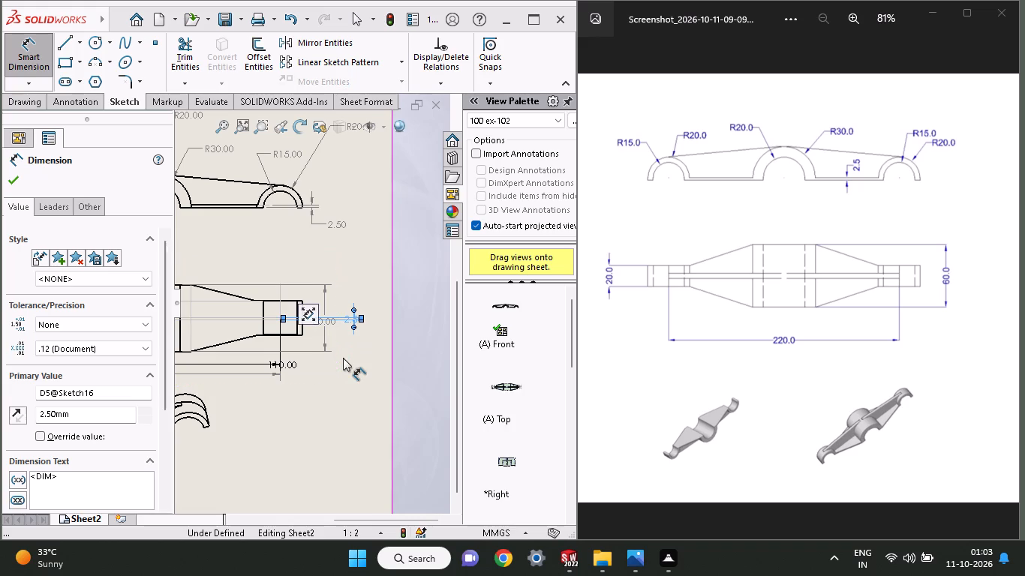
left_click(11, 175)
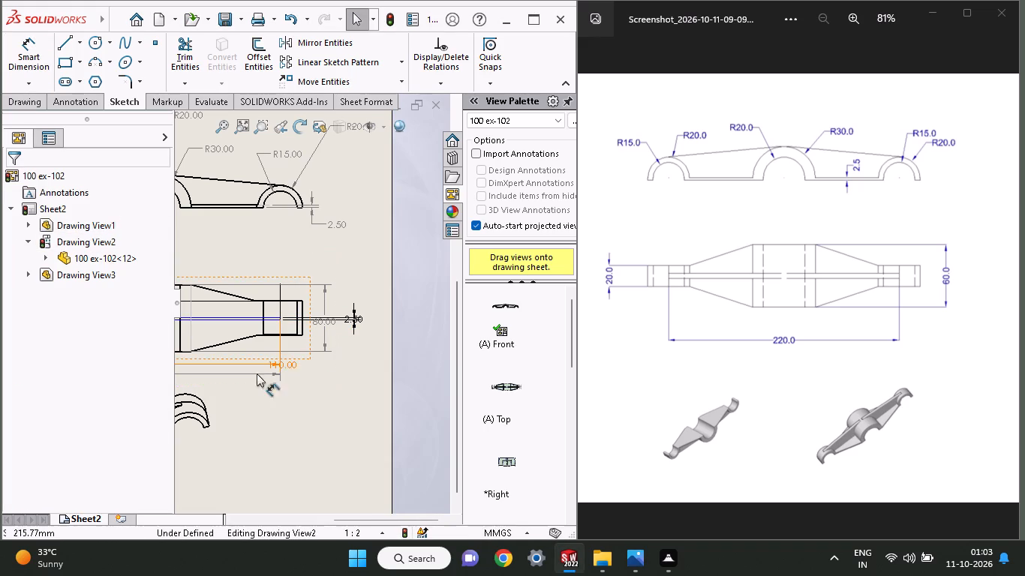
Delete the sketched horizontal line along the arms' upper edge in the top view.
scroll(212, 304, "up", 1, "ctrl")
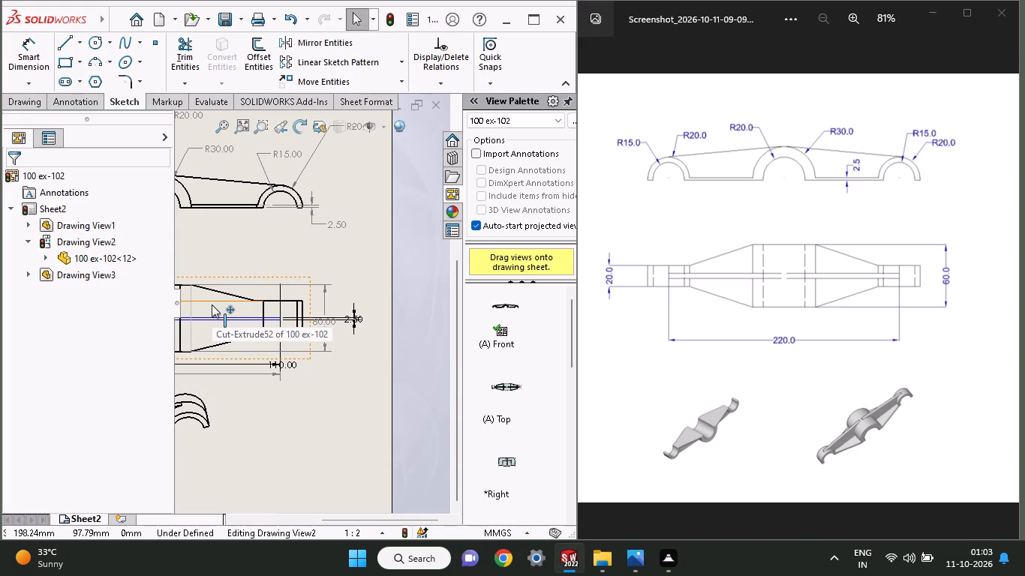
scroll(212, 304, "up", 1, "ctrl")
scroll(212, 304, "down", 5, "ctrl")
scroll(242, 296, "up", 1)
scroll(242, 296, "down", 2, "ctrl")
scroll(305, 319, "down", 2, "ctrl")
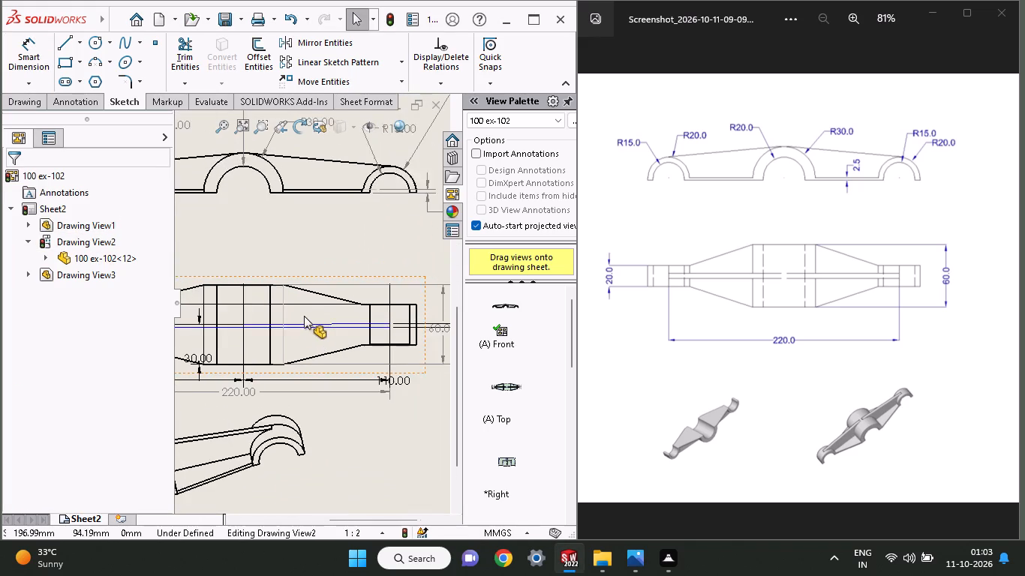
left_click(303, 304)
right_click(303, 304)
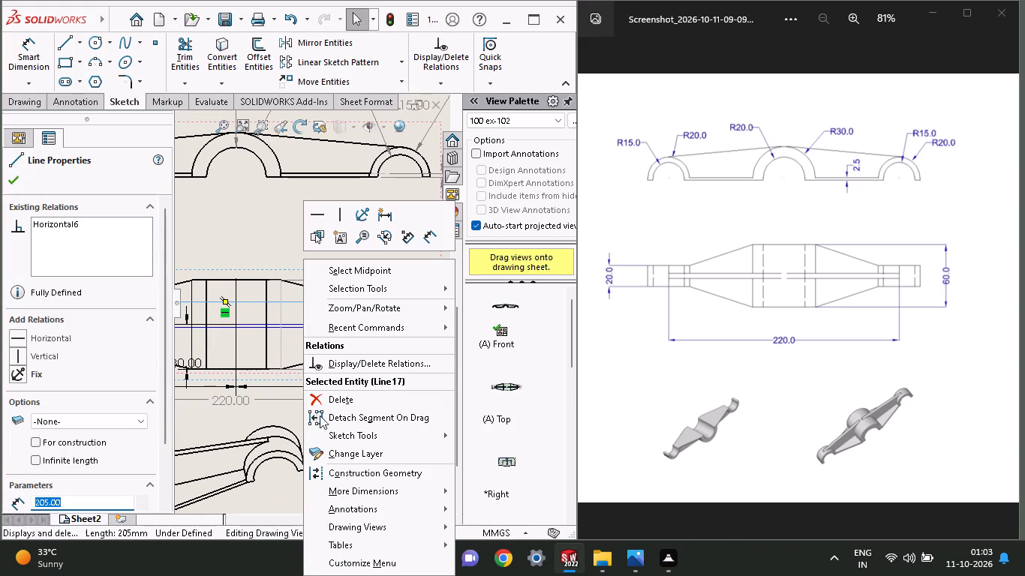
left_click(325, 405)
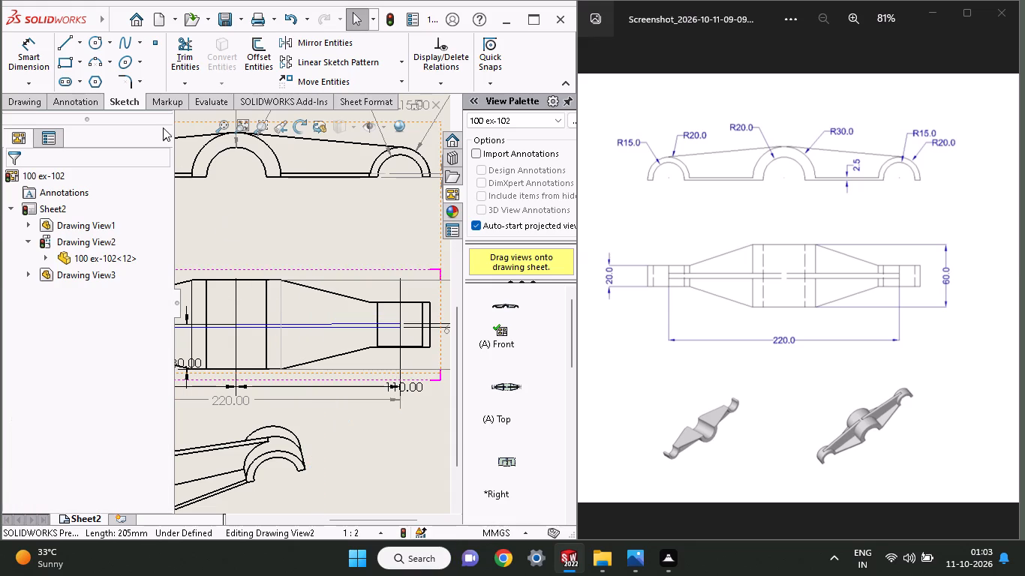
Sketch a horizontal line about 220 mm long just above the top view's middle line, between the two arms' centre axes.
left_click(65, 40)
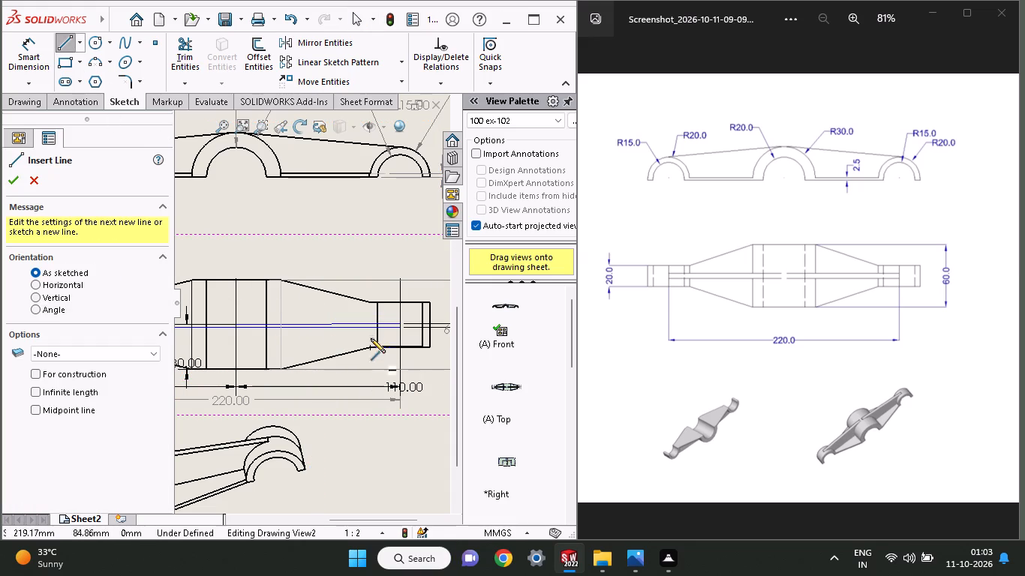
left_click(400, 315)
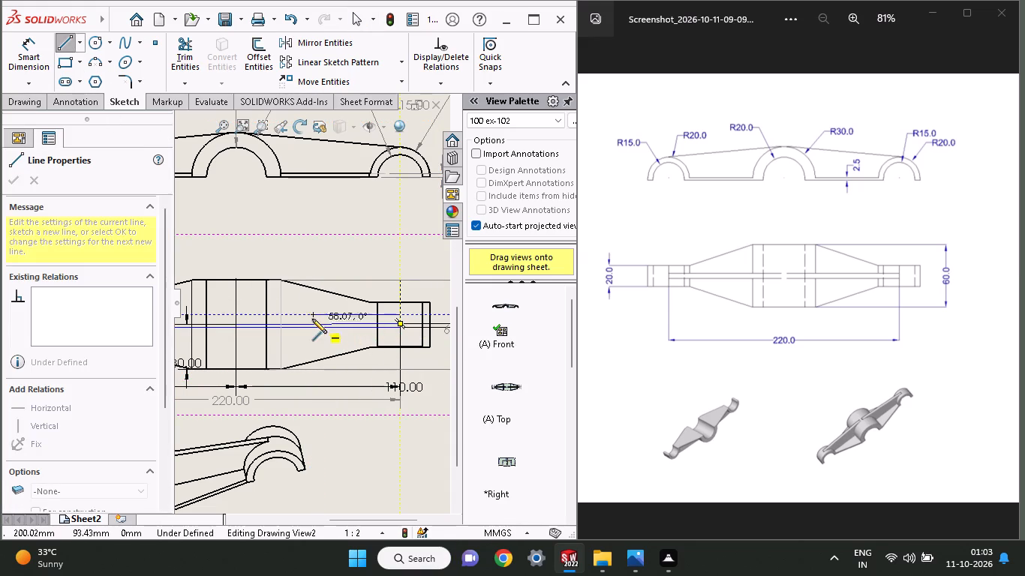
scroll(293, 316, "up", 4, "ctrl")
scroll(265, 316, "down", 3, "ctrl")
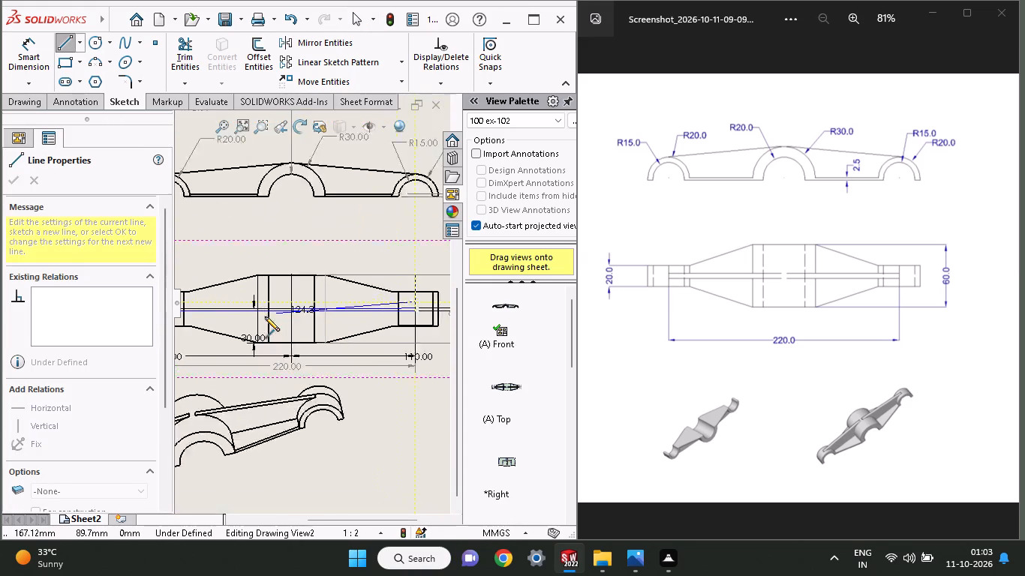
scroll(265, 316, "down", 6, "ctrl")
scroll(260, 314, "up", 2, "ctrl")
scroll(236, 305, "down", 4, "ctrl")
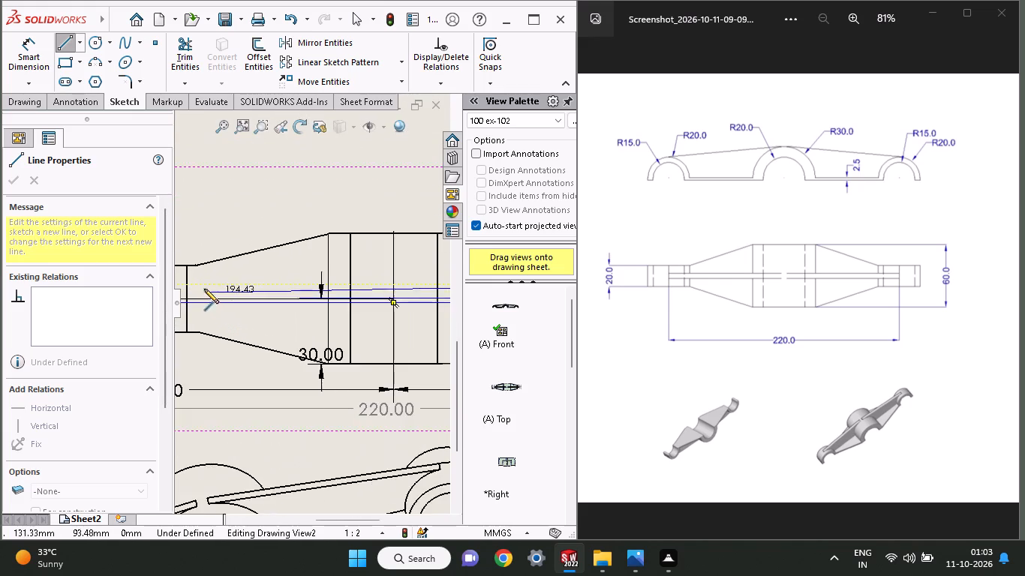
scroll(204, 289, "down", 5, "ctrl")
scroll(191, 288, "up", 3, "ctrl")
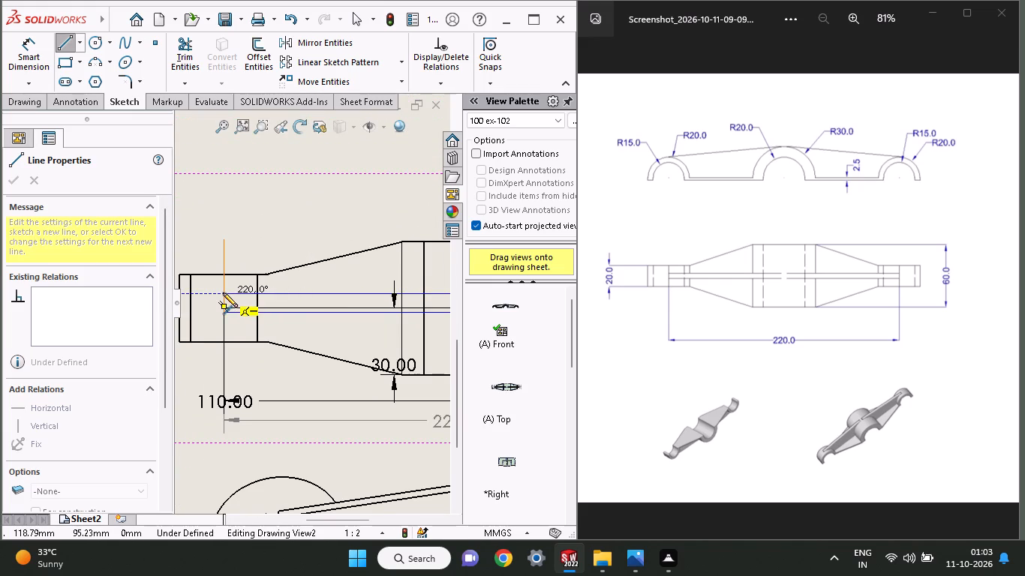
left_click(223, 292)
right_click(256, 236)
left_click(273, 241)
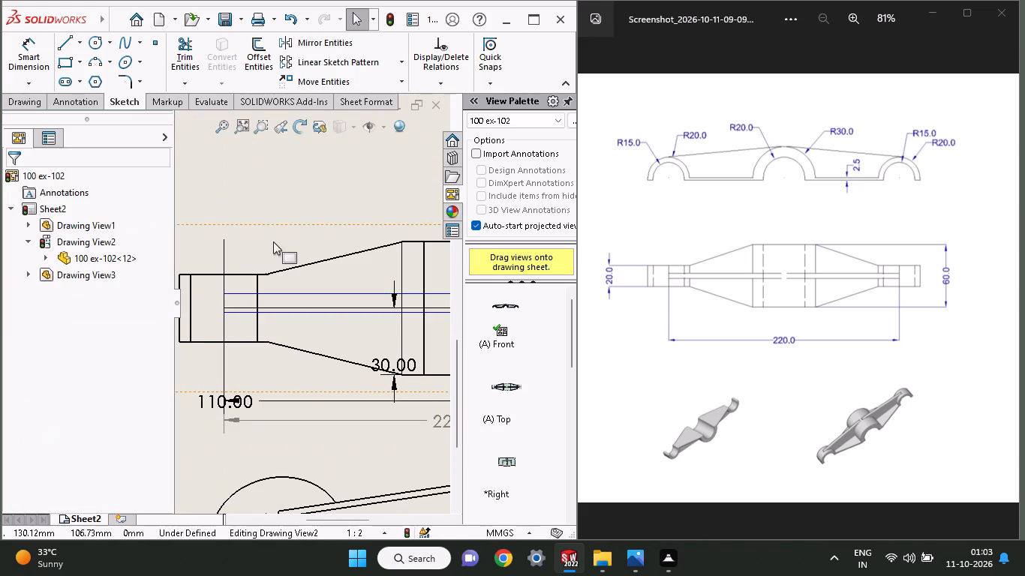
Dimension the spacing between the middle line and the line above it at the left arm's centre axis as 2.5 mm.
left_click(30, 55)
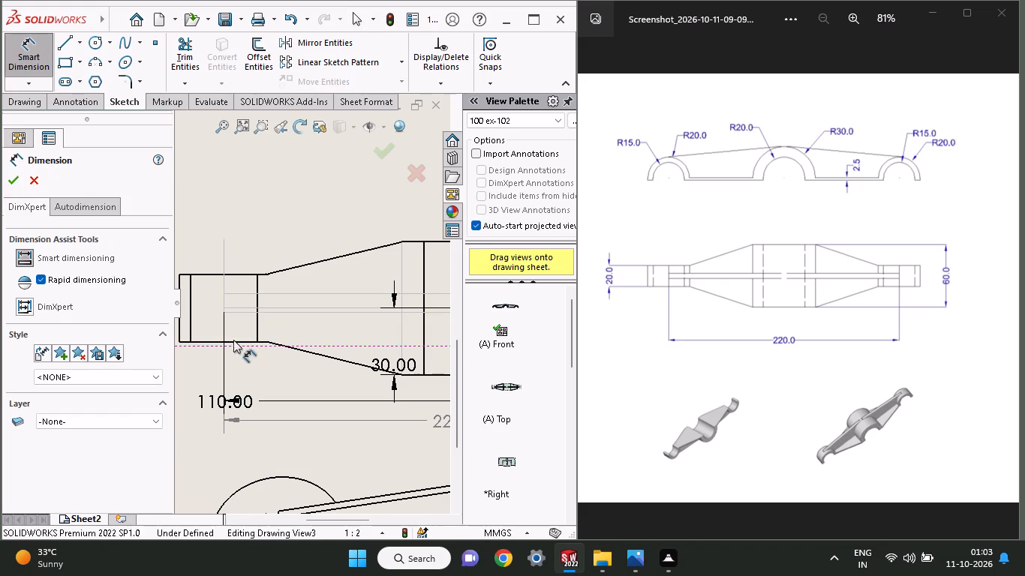
left_click(224, 305)
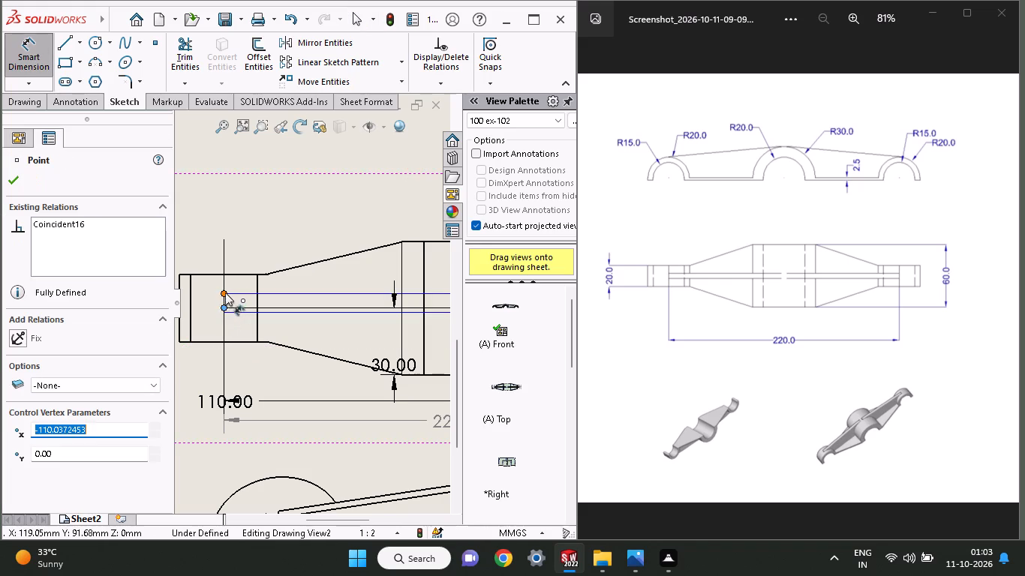
left_click(225, 291)
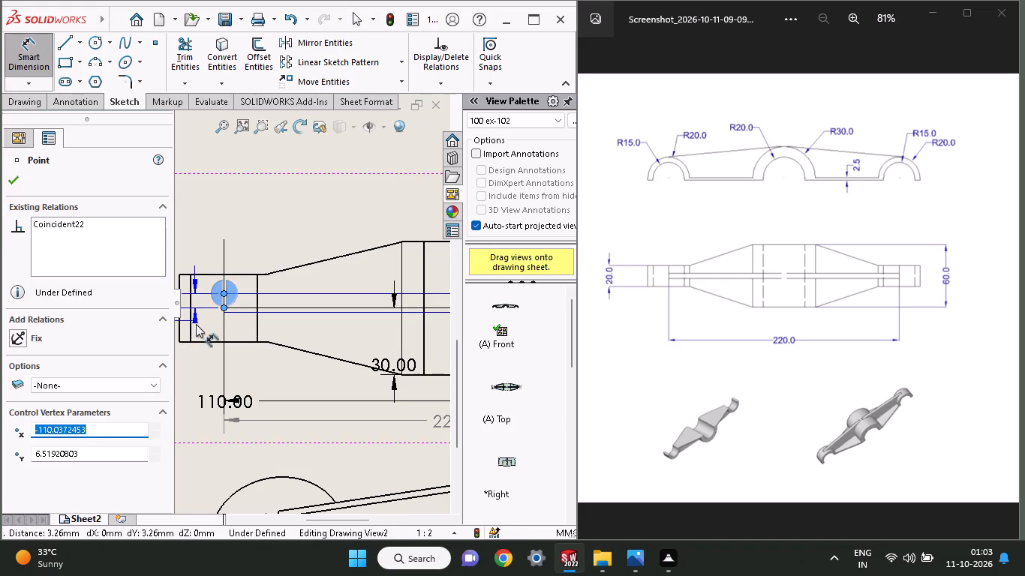
left_click(199, 370)
key("2")
key("period")
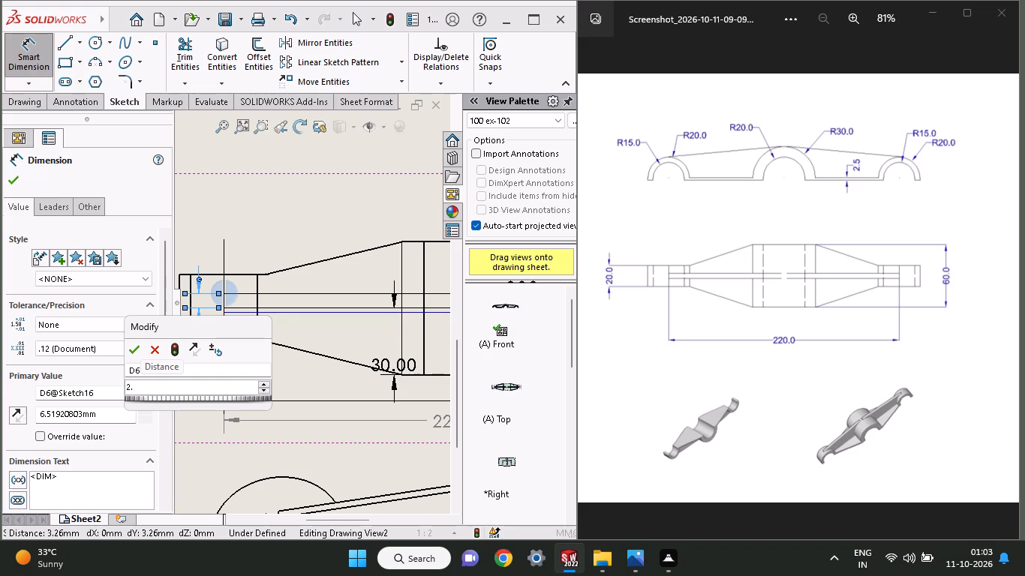
key("5")
key("Return")
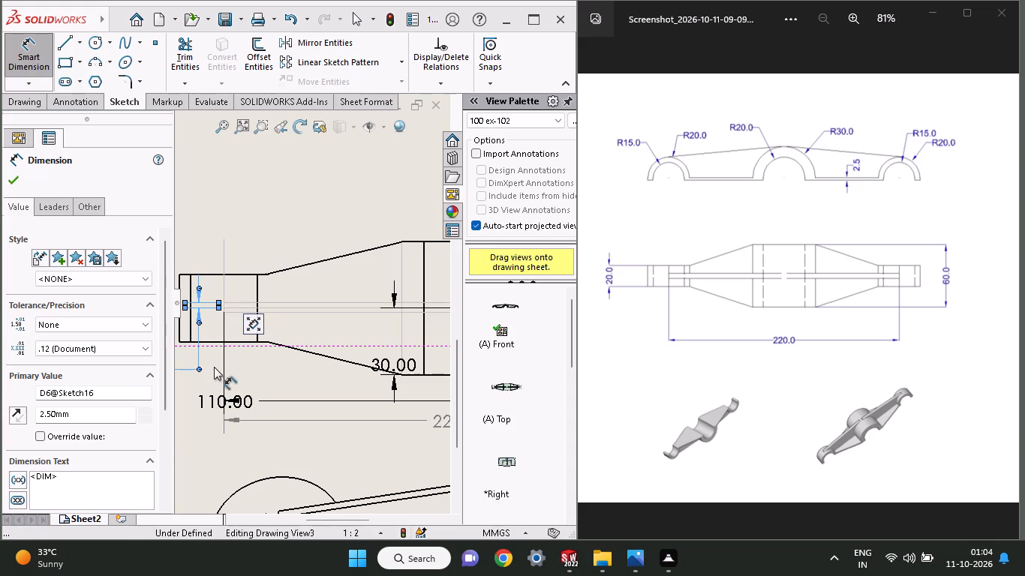
left_click(10, 190)
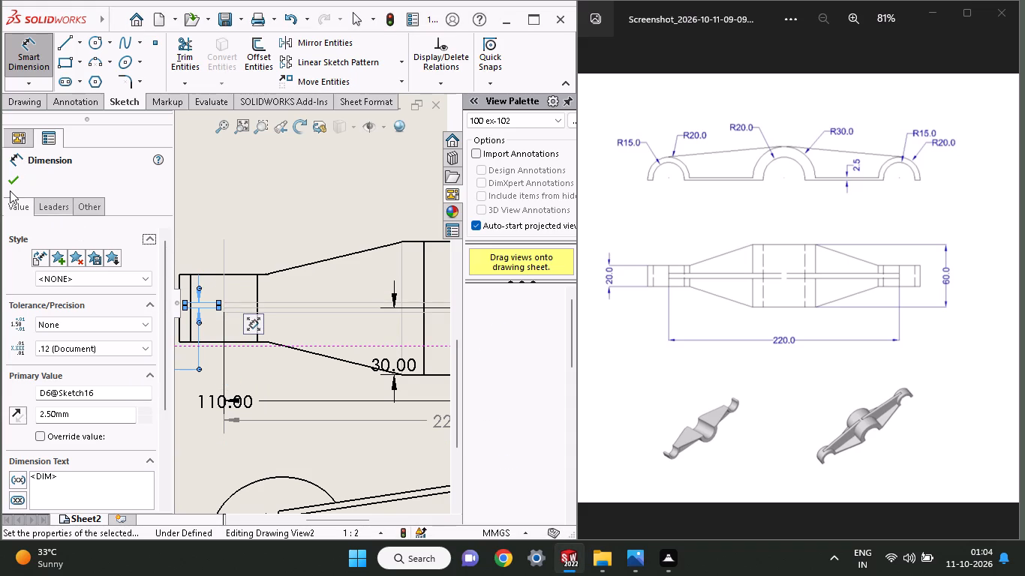
left_click(11, 184)
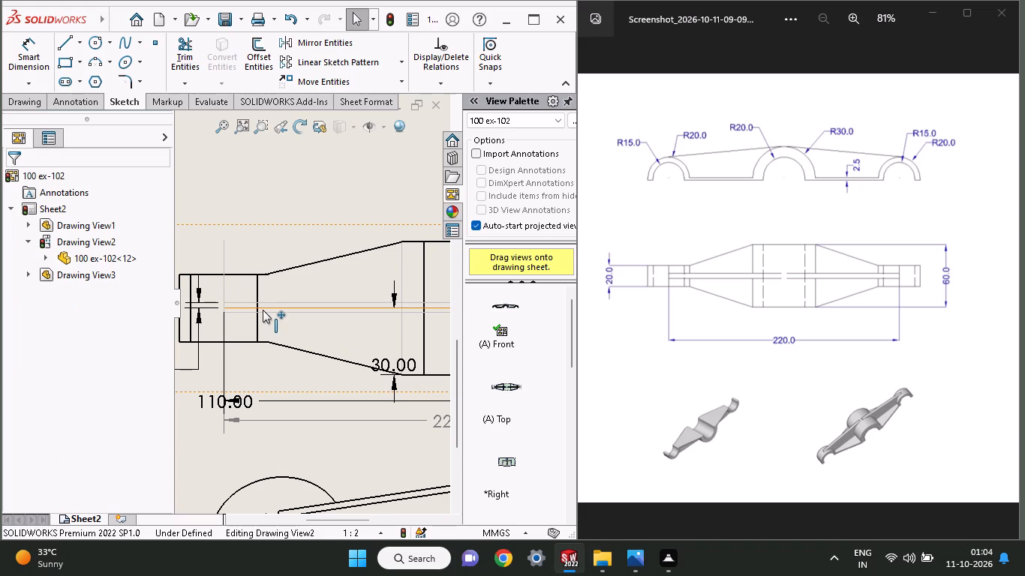
Delete the two overlapping sketched lines along the horizontal middle axis of the top view, including their associated dimensions.
left_click(275, 308)
right_click(275, 308)
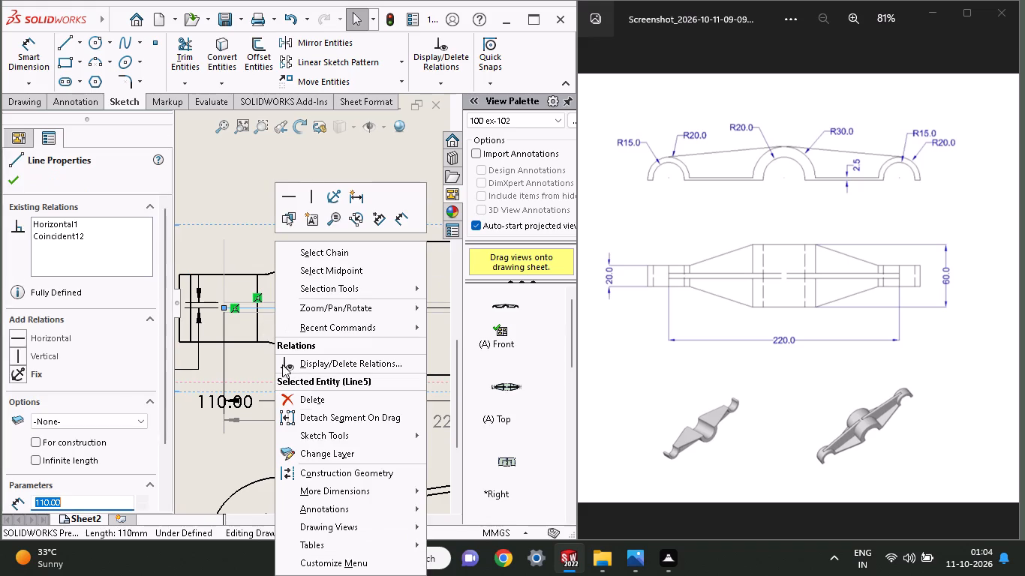
left_click(306, 406)
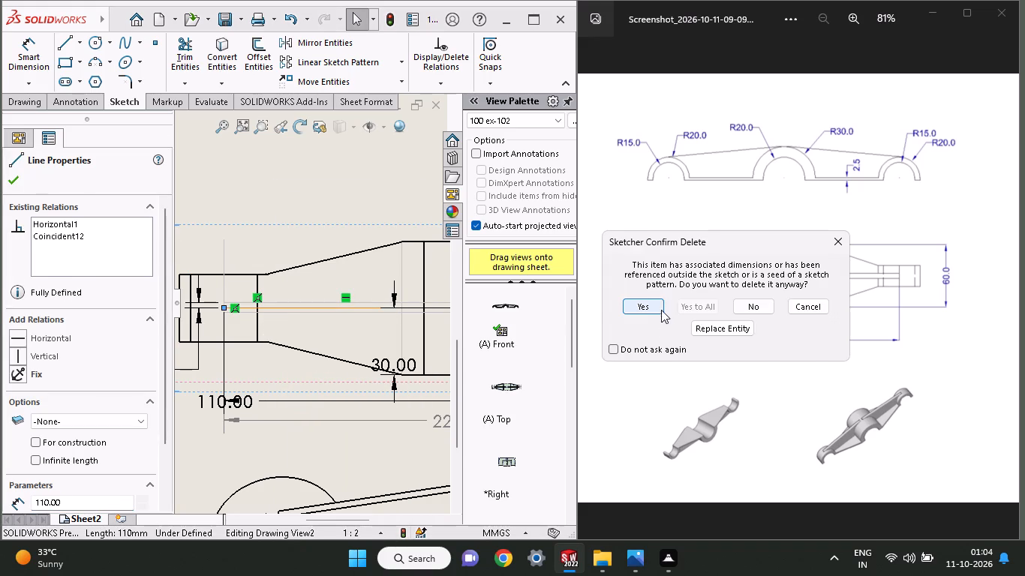
left_click(661, 307)
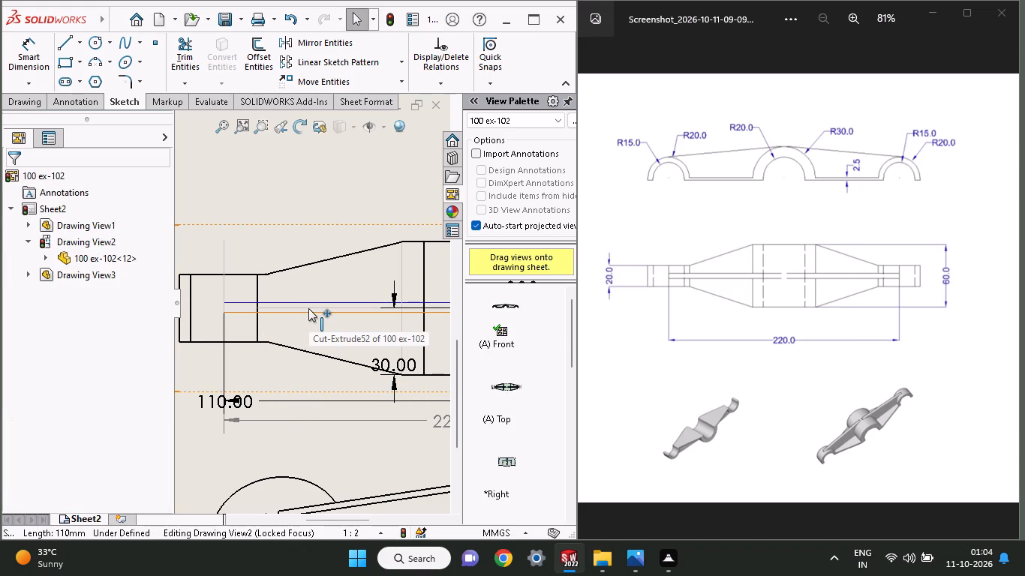
left_click(308, 307)
right_click(308, 307)
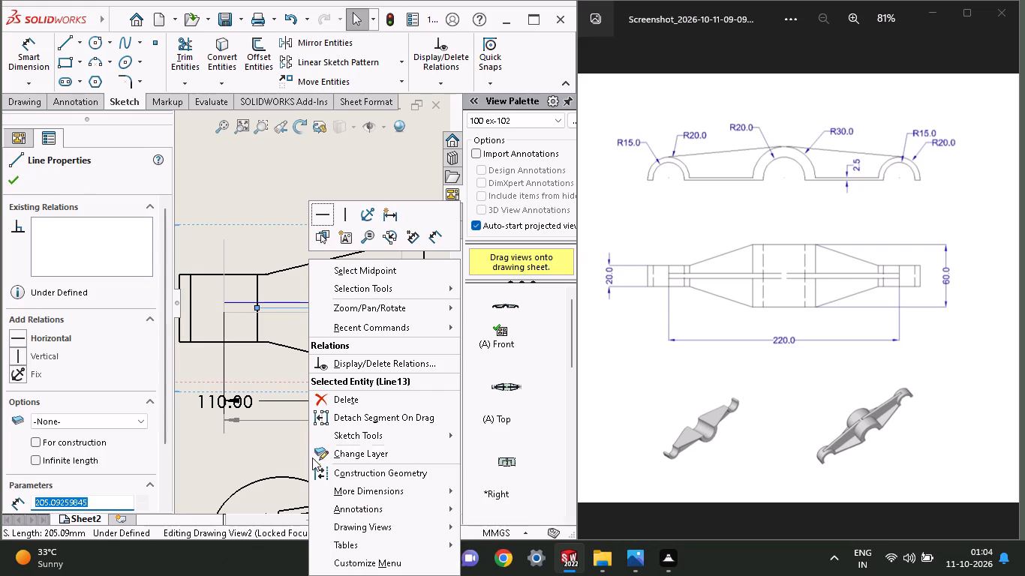
left_click(335, 398)
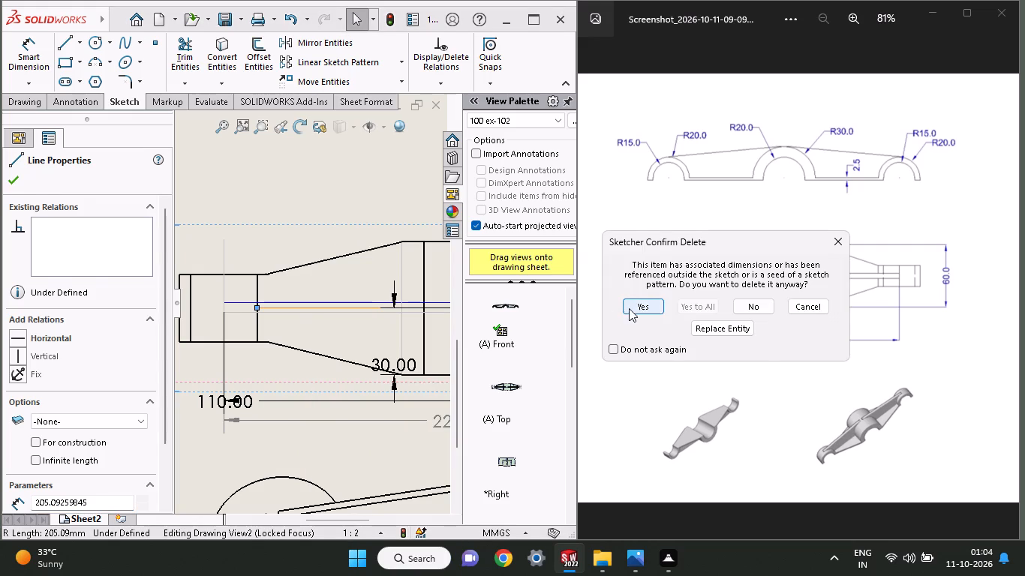
left_click(633, 307)
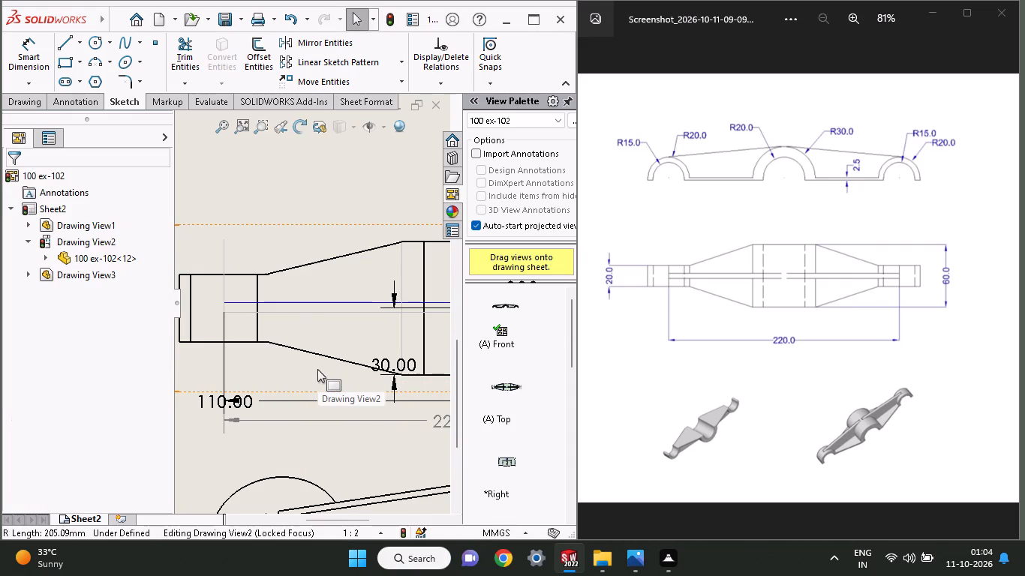
Hide the vertical 30 mm dimension between the middle axis and the lower edge of the top view's central block.
scroll(317, 369, "up", 3, "ctrl")
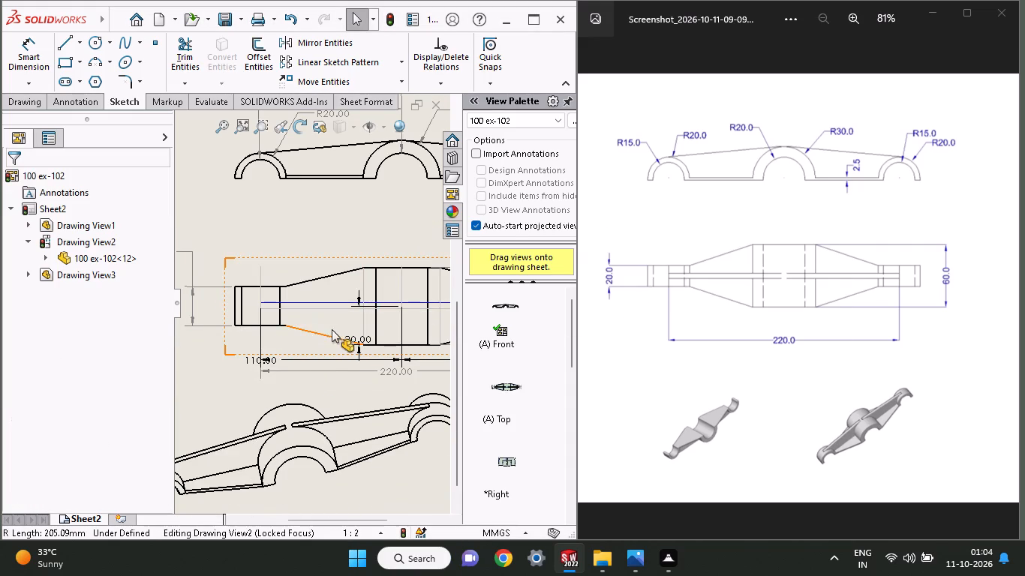
scroll(332, 329, "up", 5, "ctrl")
scroll(324, 292, "down", 9, "ctrl")
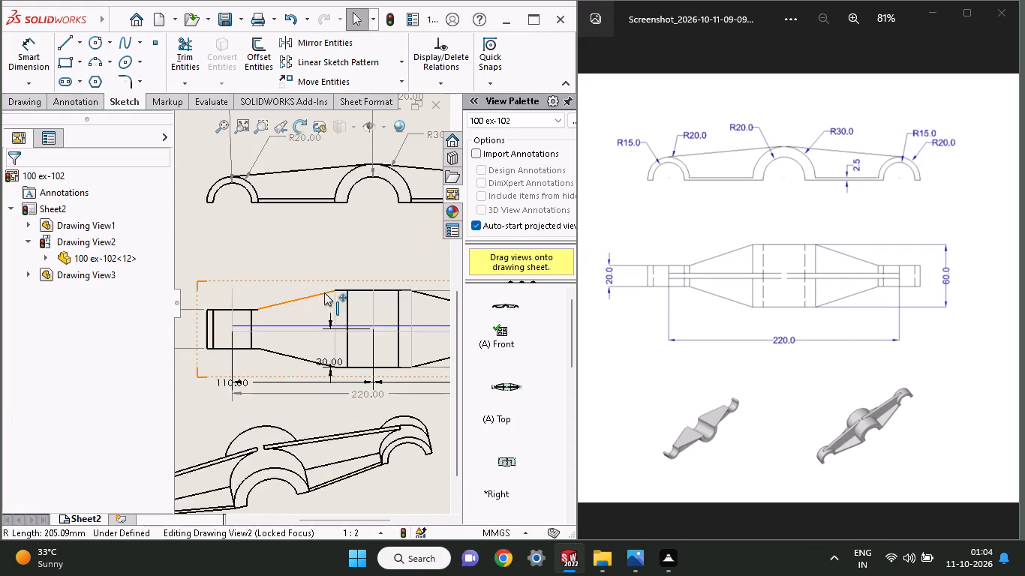
scroll(384, 347, "down", 3, "ctrl")
scroll(384, 347, "up", 1)
scroll(384, 347, "down", 3, "ctrl")
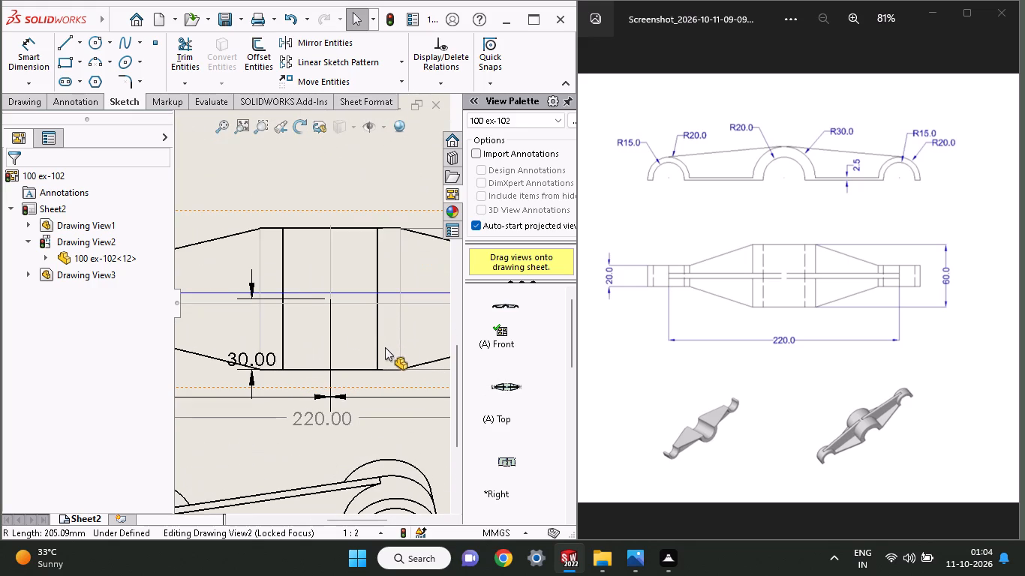
scroll(278, 275, "down", 4, "ctrl")
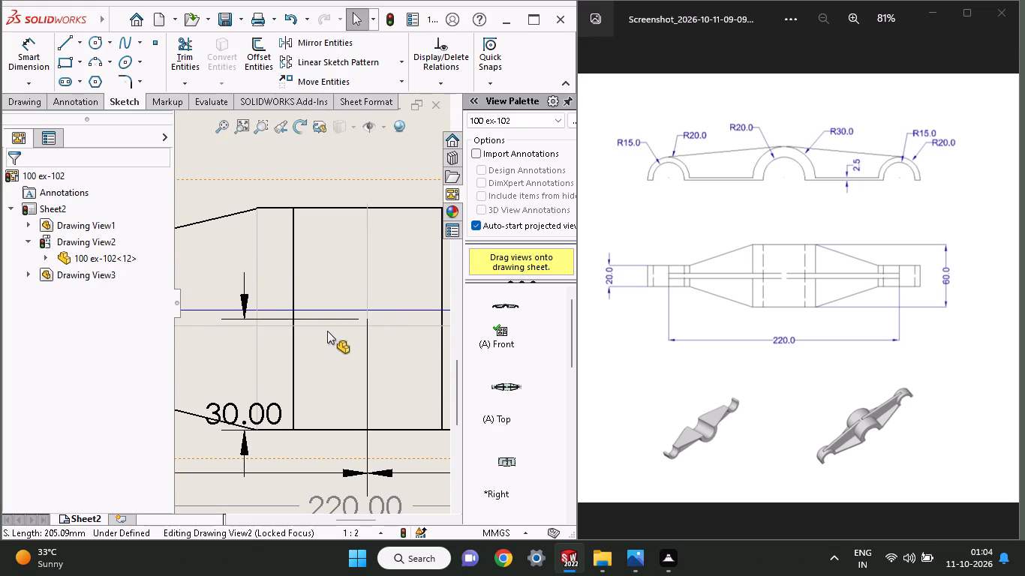
left_click(329, 319)
right_click(329, 319)
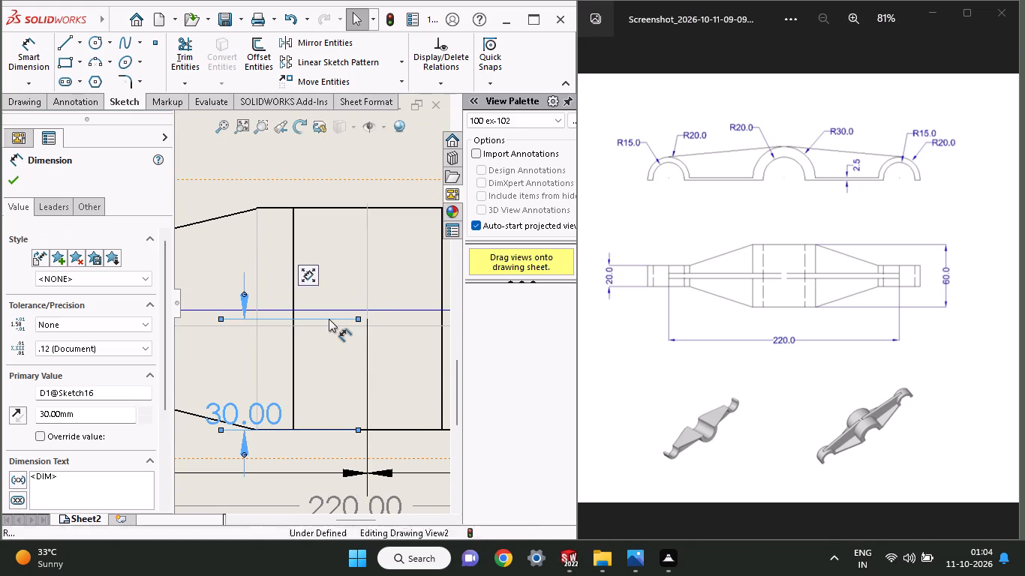
left_click(265, 364)
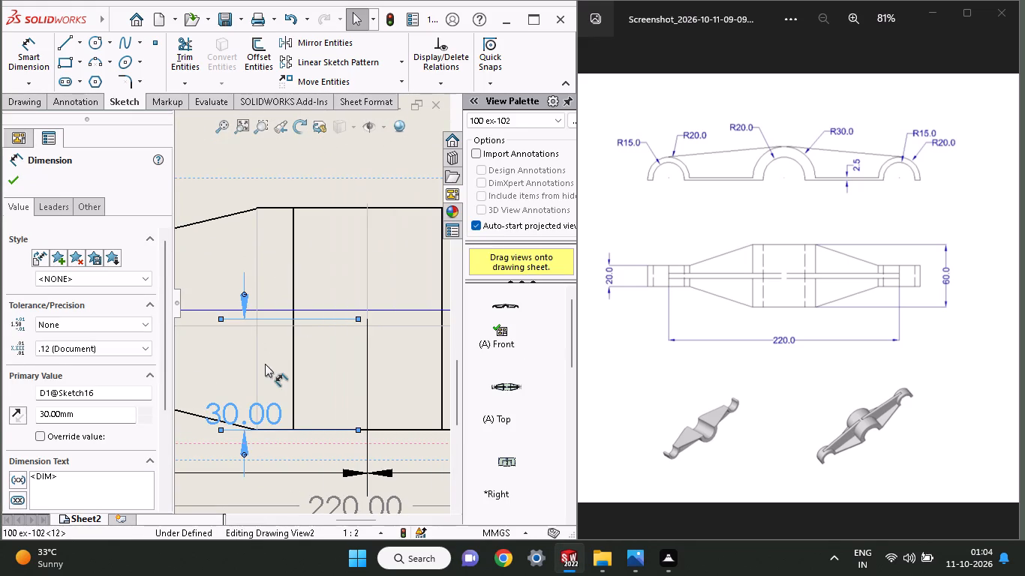
left_click(268, 321)
right_click(268, 321)
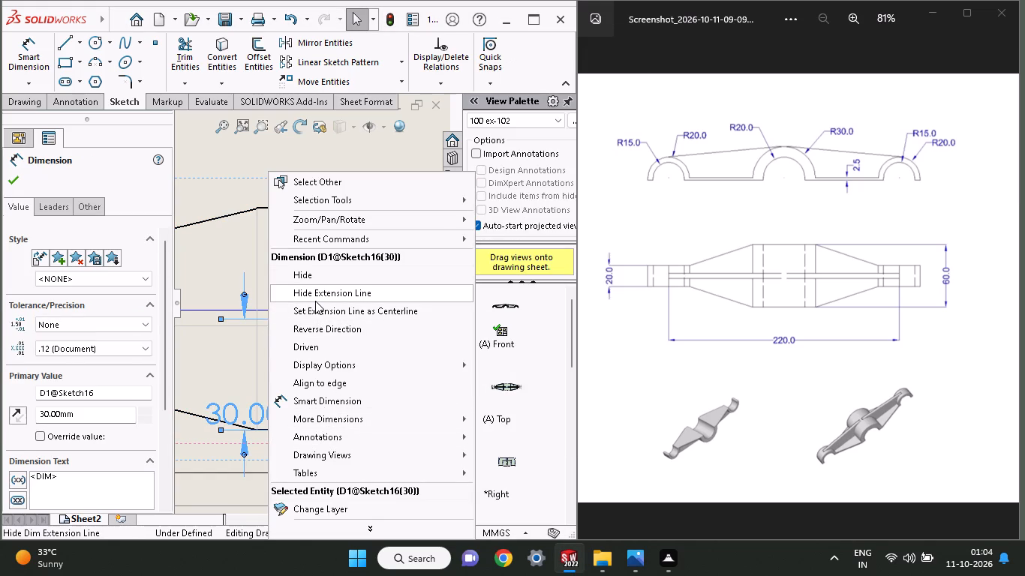
left_click(314, 276)
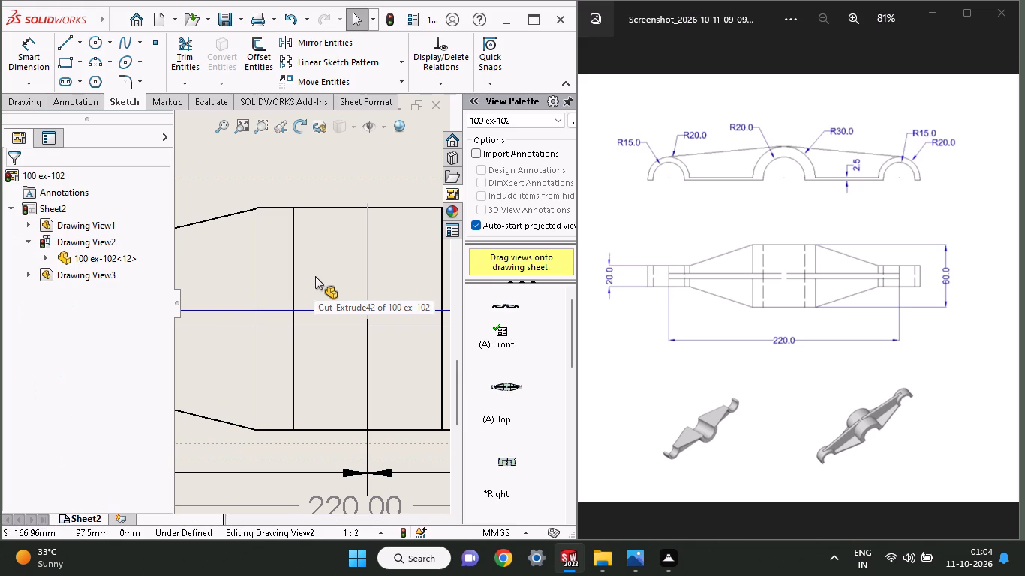
Examine the front, top and pictorial views and their dimensions across the whole sheet against the reference drawing.
scroll(315, 276, "up", 8, "ctrl")
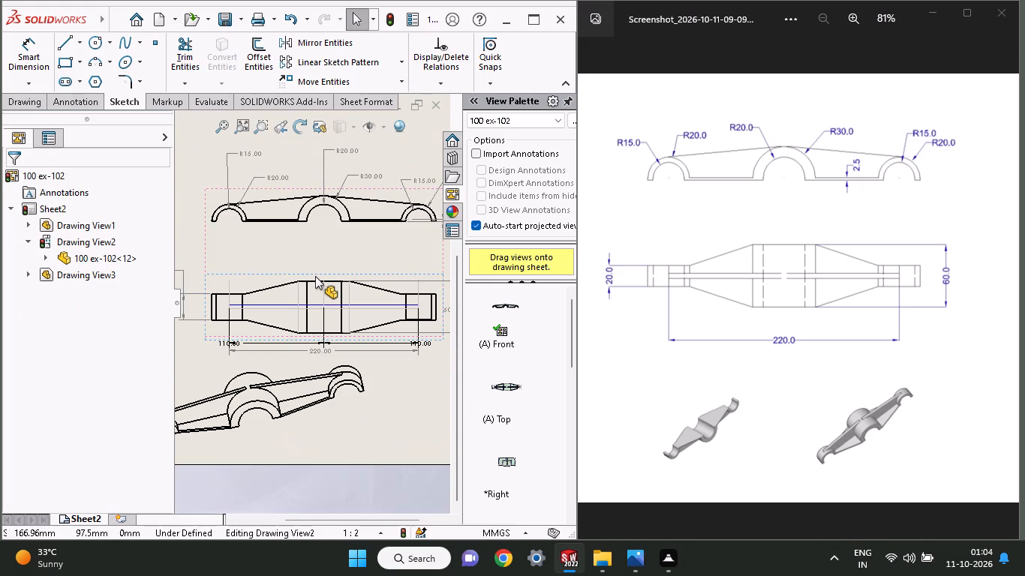
scroll(315, 276, "down", 1, "ctrl")
scroll(315, 276, "up", 1, "ctrl")
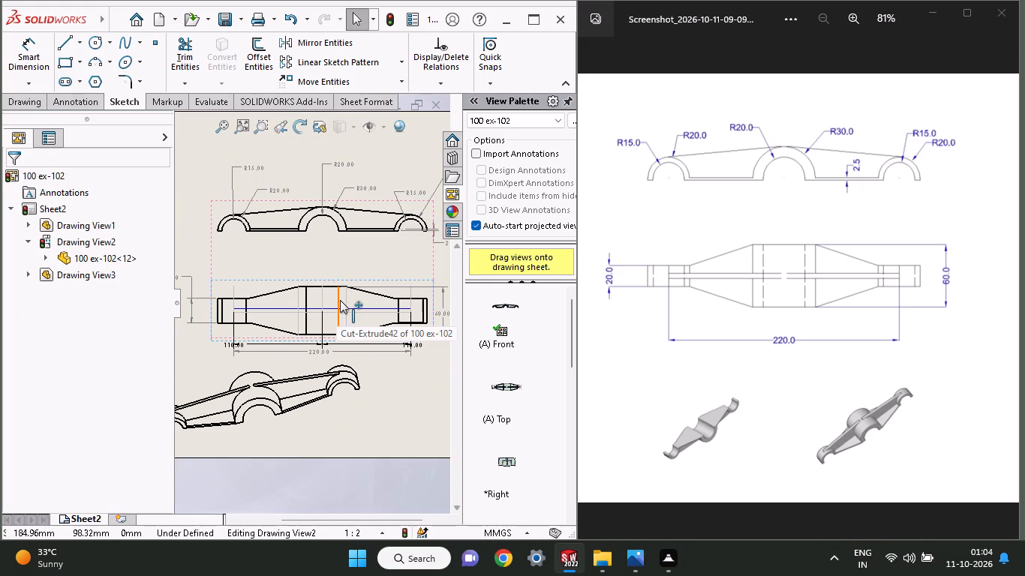
scroll(340, 300, "up", 2, "ctrl")
scroll(340, 300, "down", 3, "ctrl")
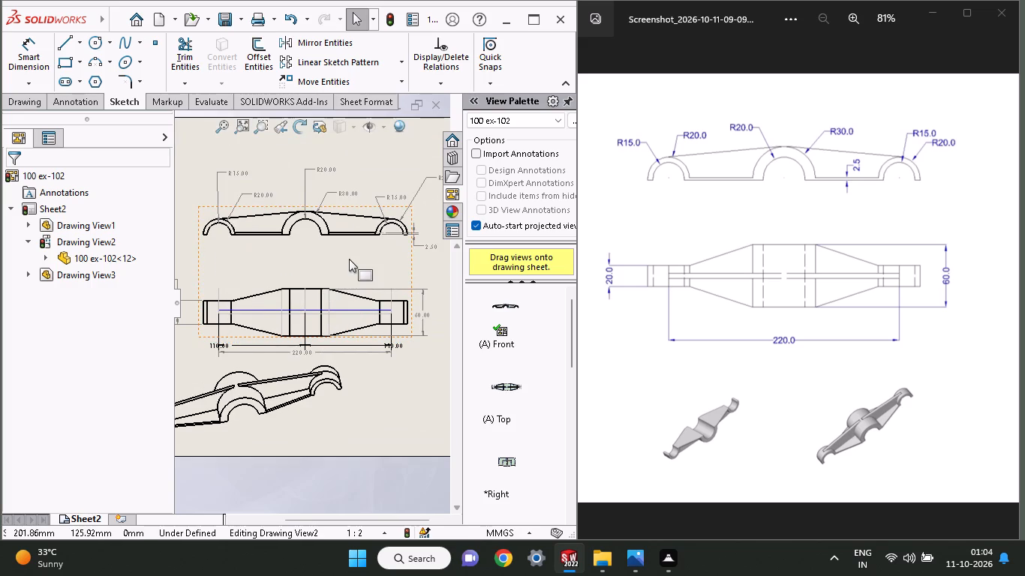
scroll(349, 259, "up", 2, "ctrl")
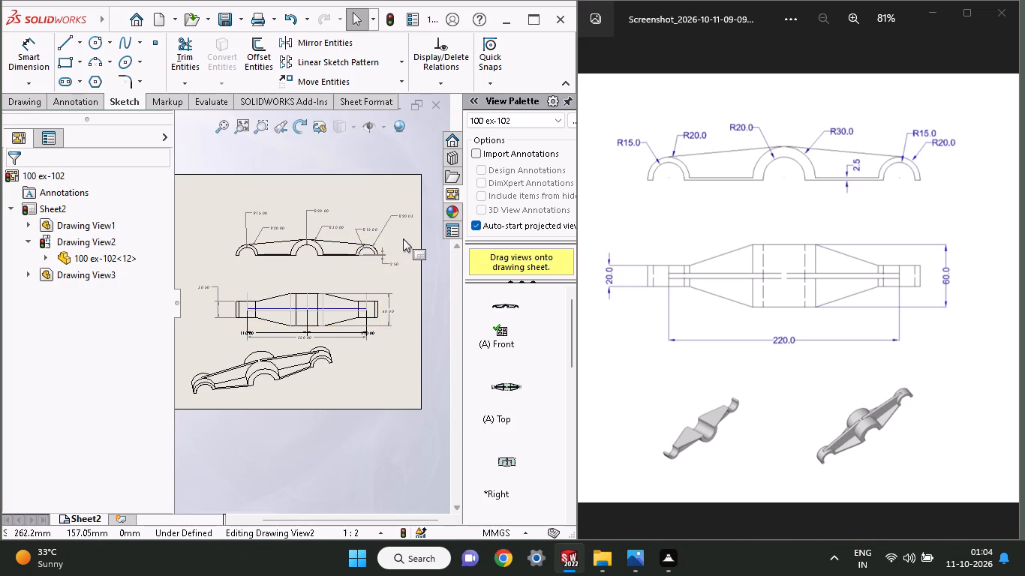
scroll(403, 238, "up", 1, "ctrl")
scroll(403, 238, "down", 2, "ctrl")
scroll(343, 220, "down", 4, "ctrl")
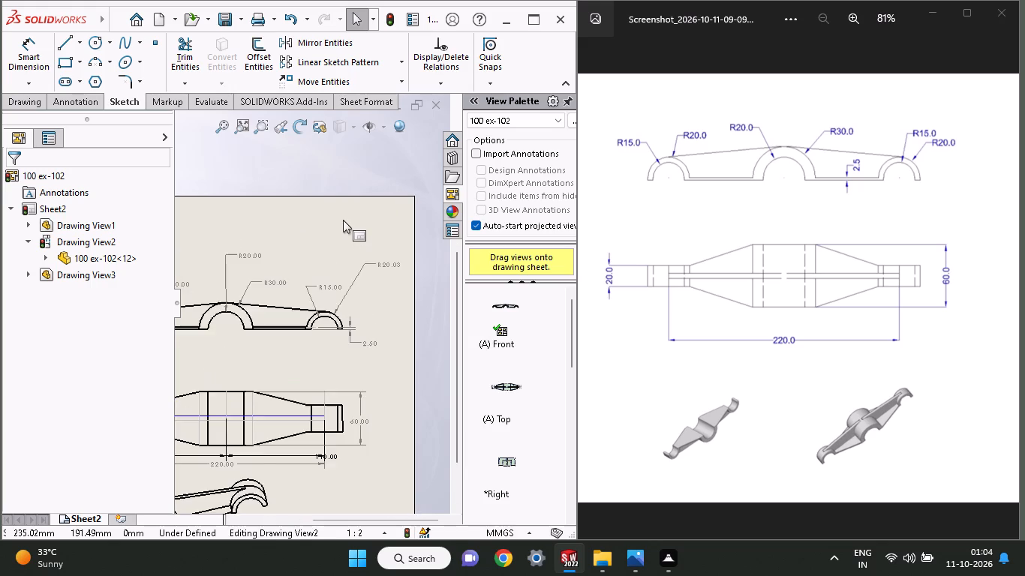
scroll(343, 220, "down", 6, "ctrl")
scroll(382, 251, "up", 5, "ctrl")
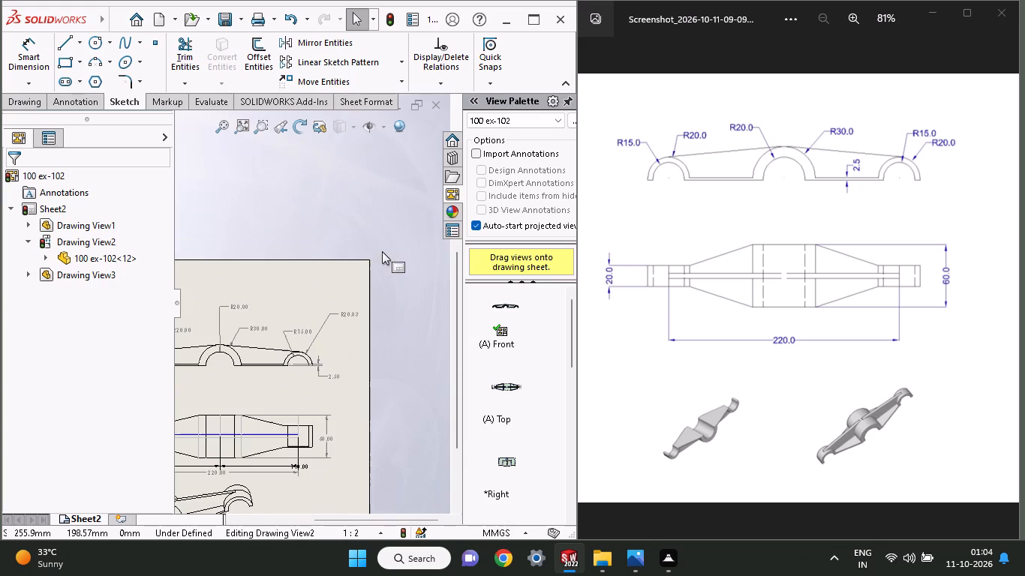
scroll(382, 251, "up", 4, "ctrl")
scroll(382, 251, "down", 3)
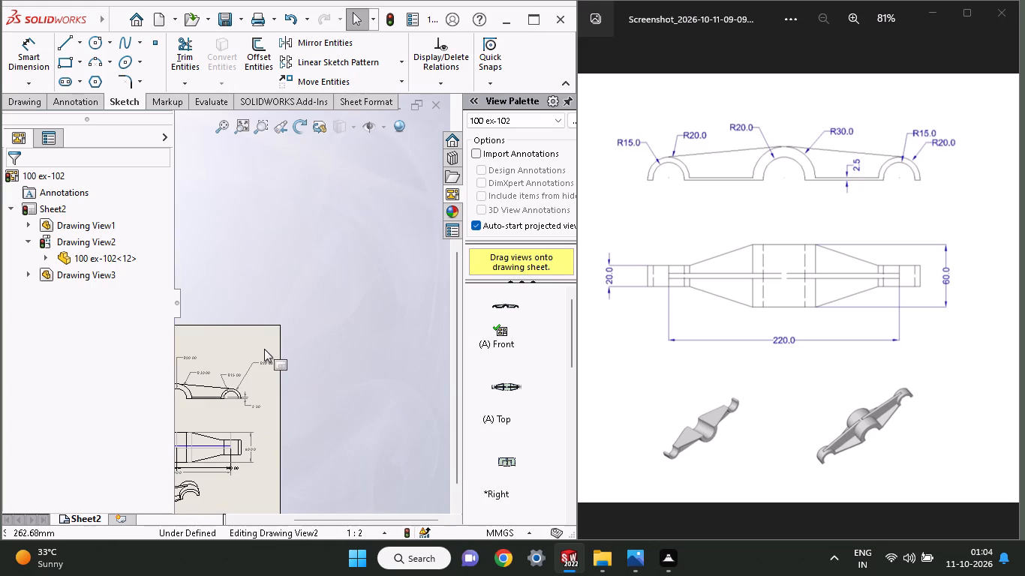
scroll(264, 349, "up", 5, "ctrl")
scroll(218, 358, "down", 3, "ctrl")
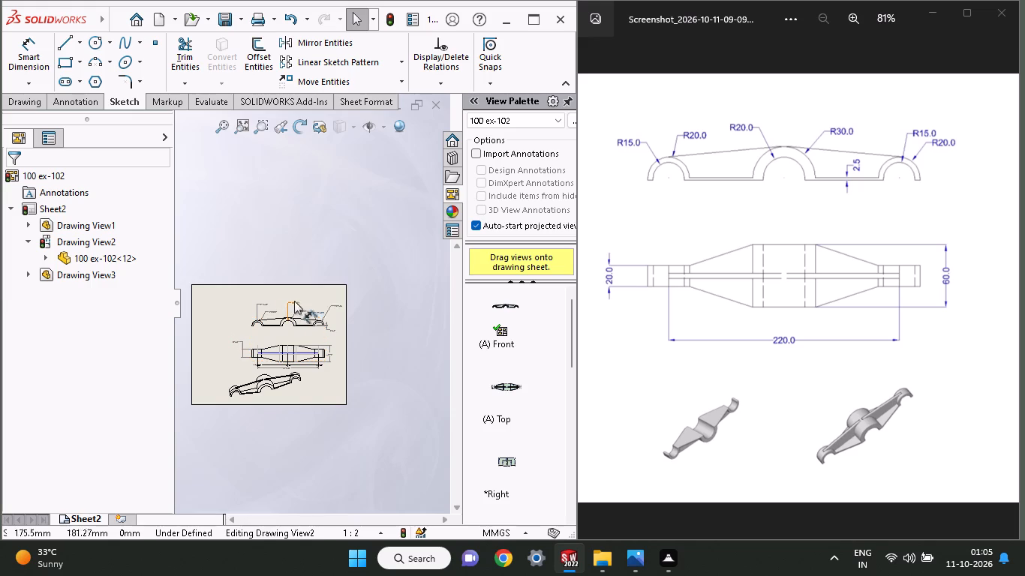
scroll(293, 324, "up", 1, "ctrl")
scroll(293, 324, "down", 6, "ctrl")
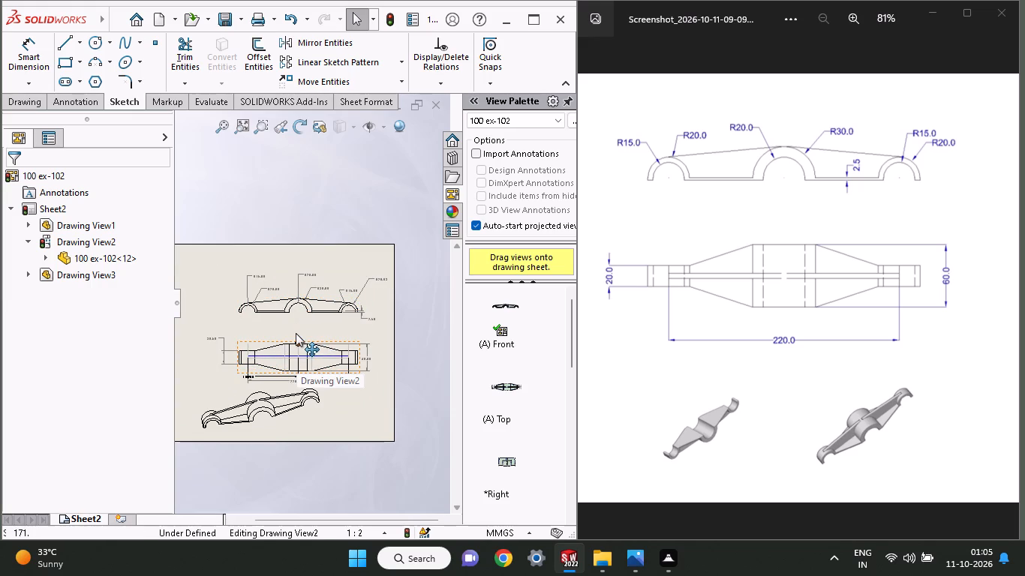
Save the drawing as a PDF named 100 ex-102 in the Documents folder.
left_click(241, 12)
left_click(243, 55)
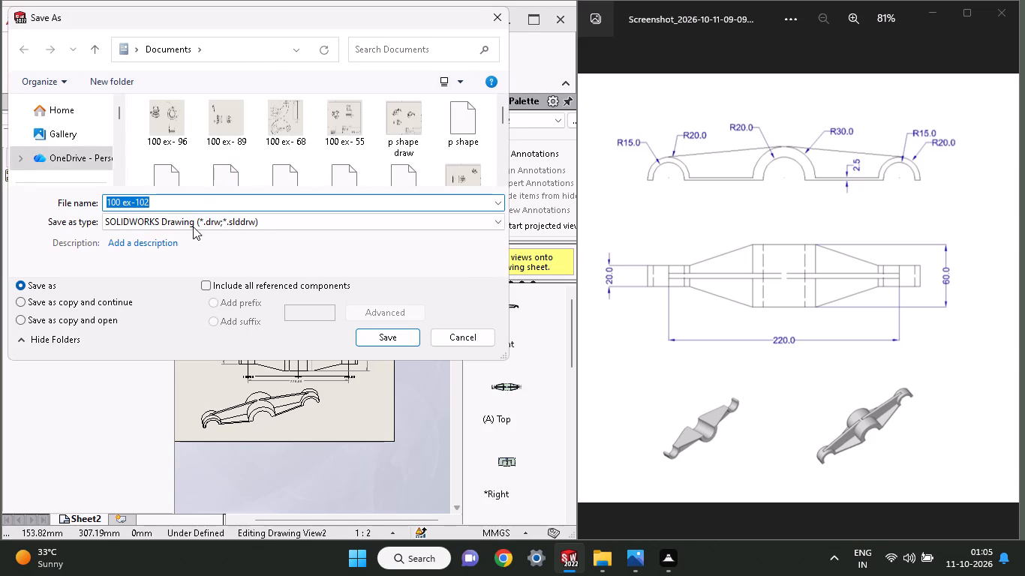
left_click(193, 229)
left_click(197, 272)
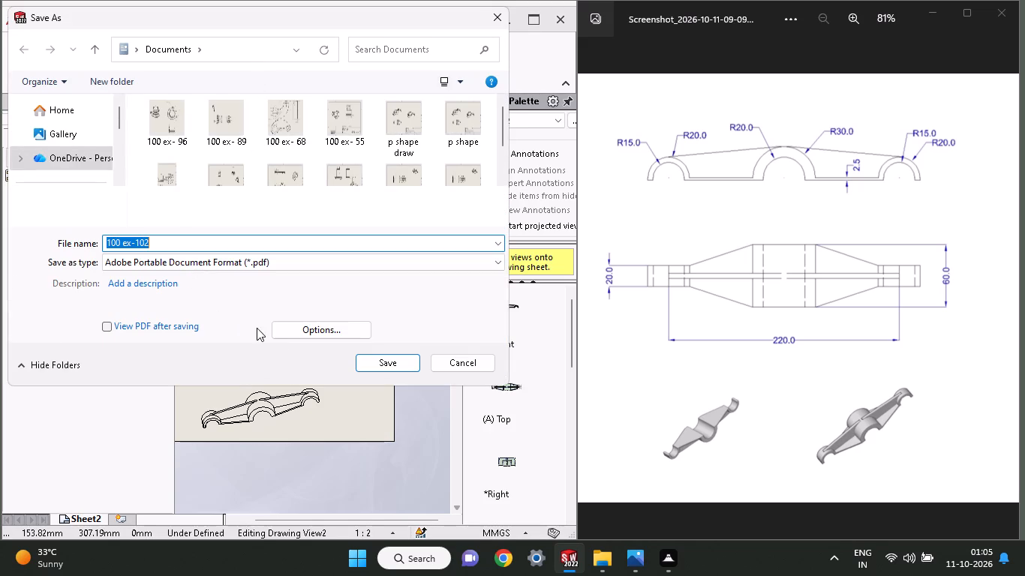
left_click(404, 364)
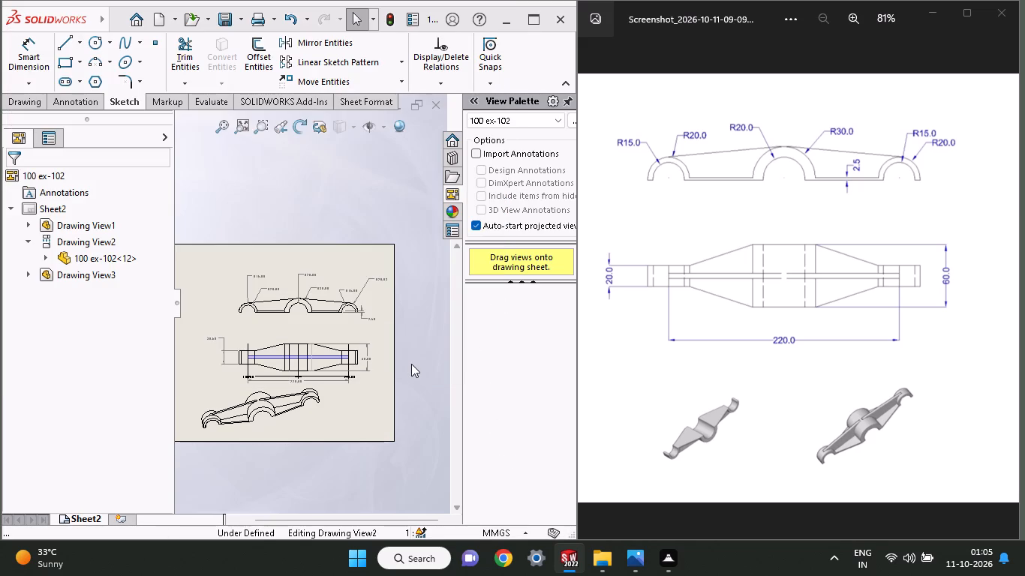